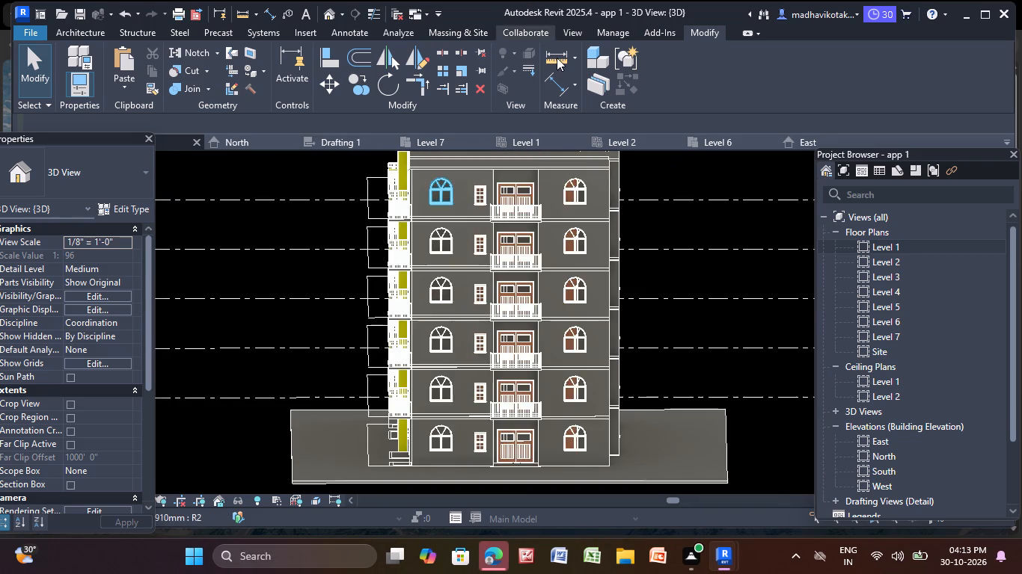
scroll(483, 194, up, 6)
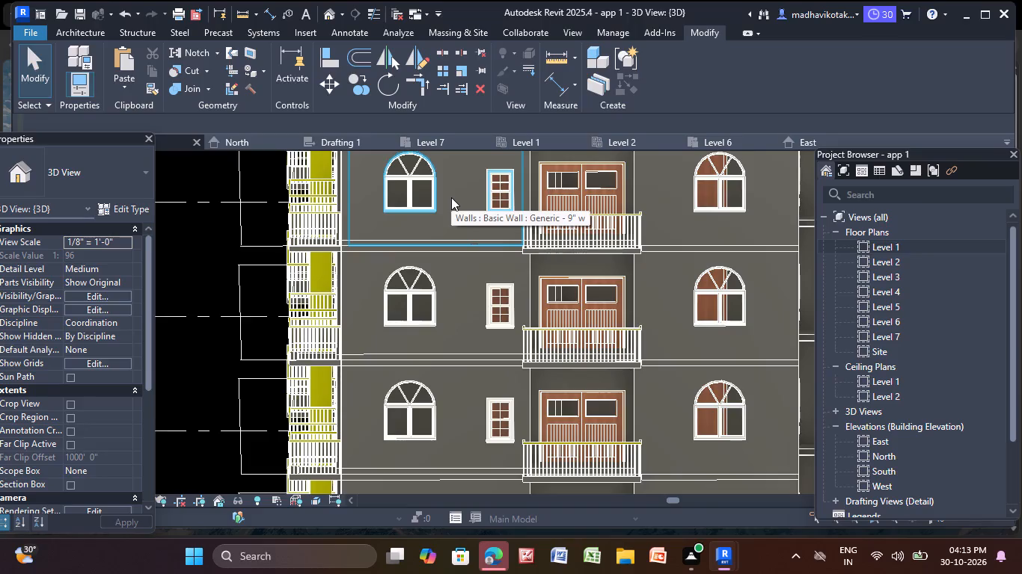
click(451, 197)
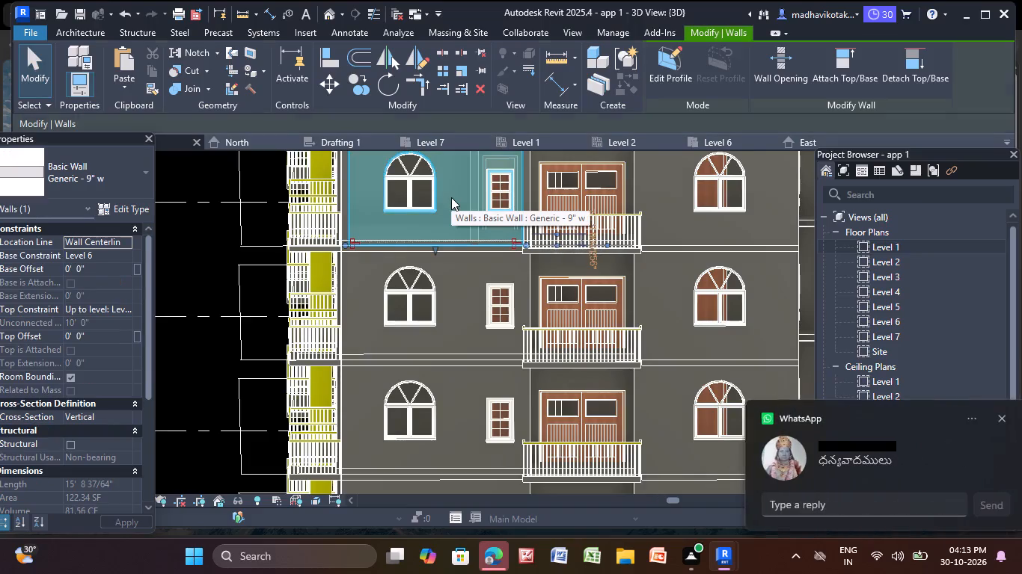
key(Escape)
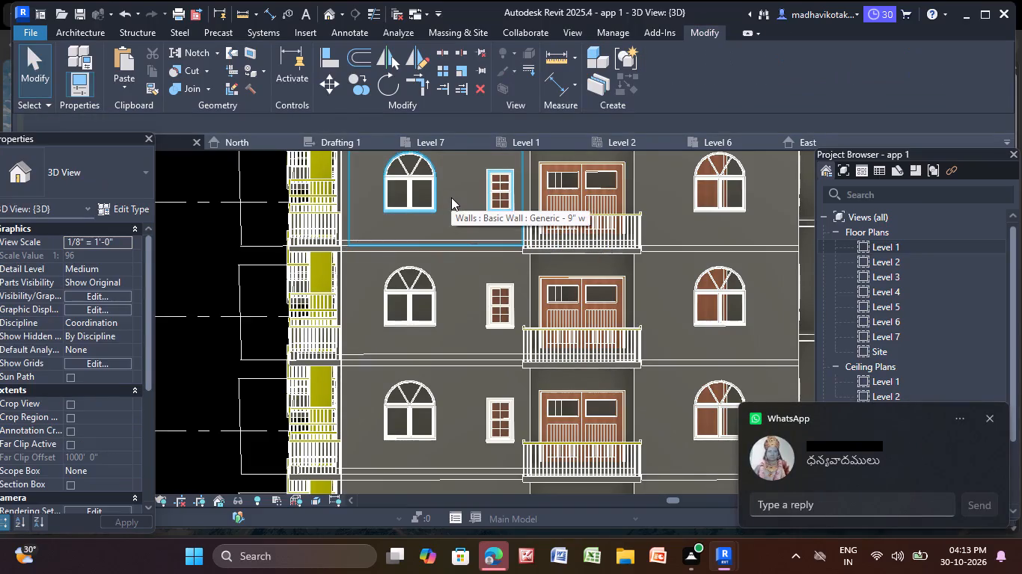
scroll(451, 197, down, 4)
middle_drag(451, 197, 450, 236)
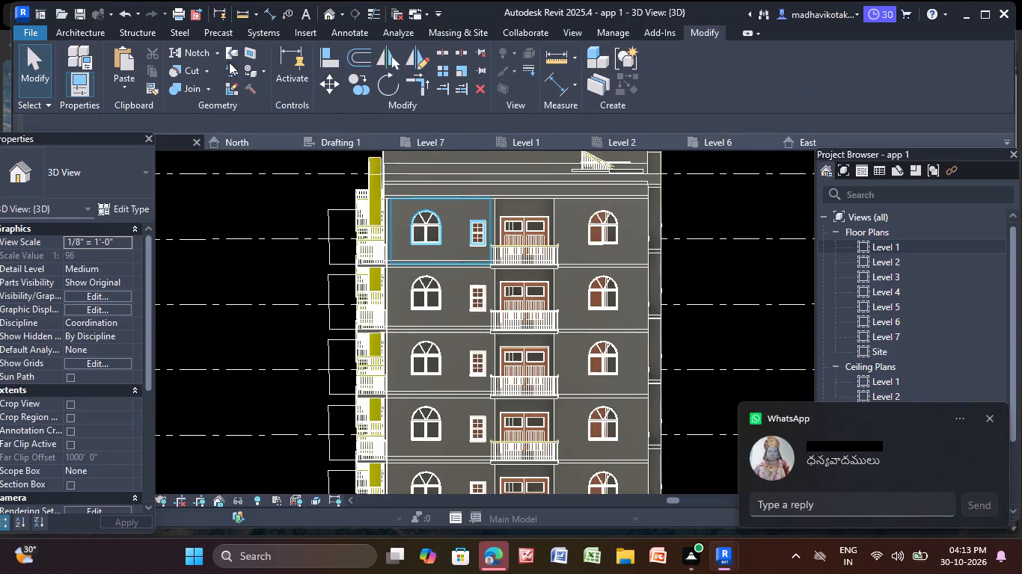
Start an in-place component in the Generic Models category, accepting the proposed name.
click(70, 30)
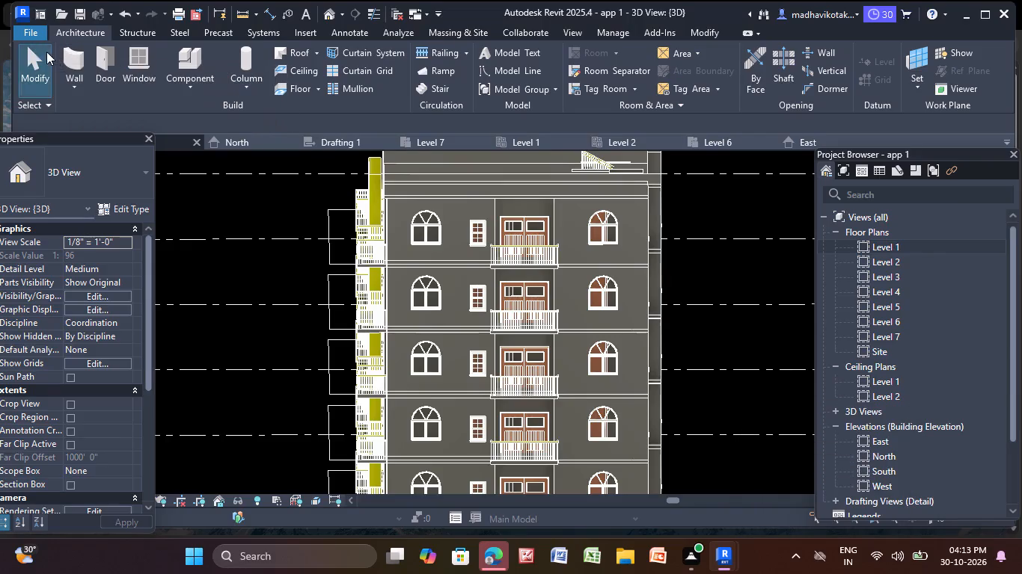
click(189, 87)
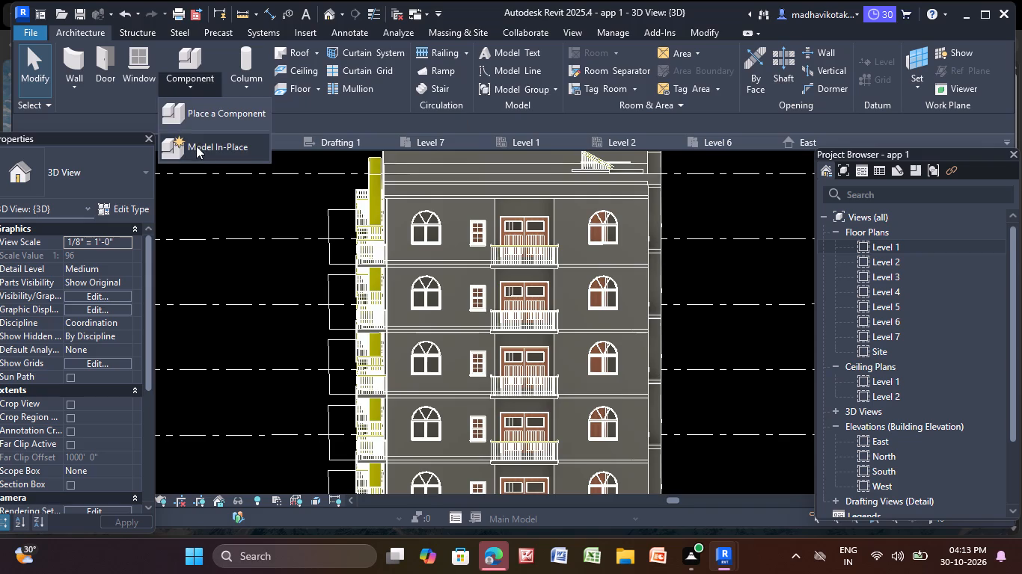
click(196, 146)
scroll(426, 242, down, 3)
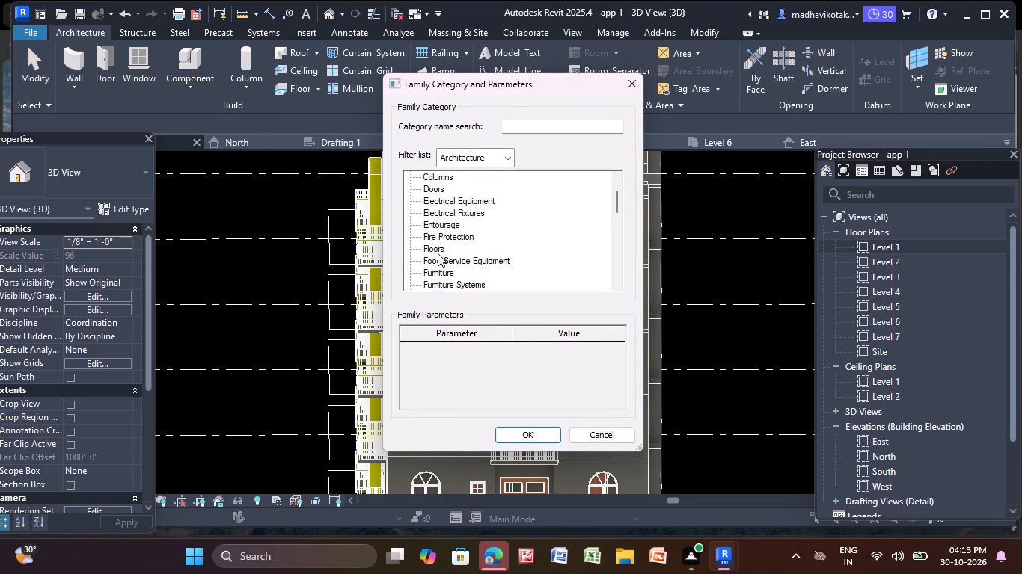
scroll(438, 256, down, 2)
click(438, 271)
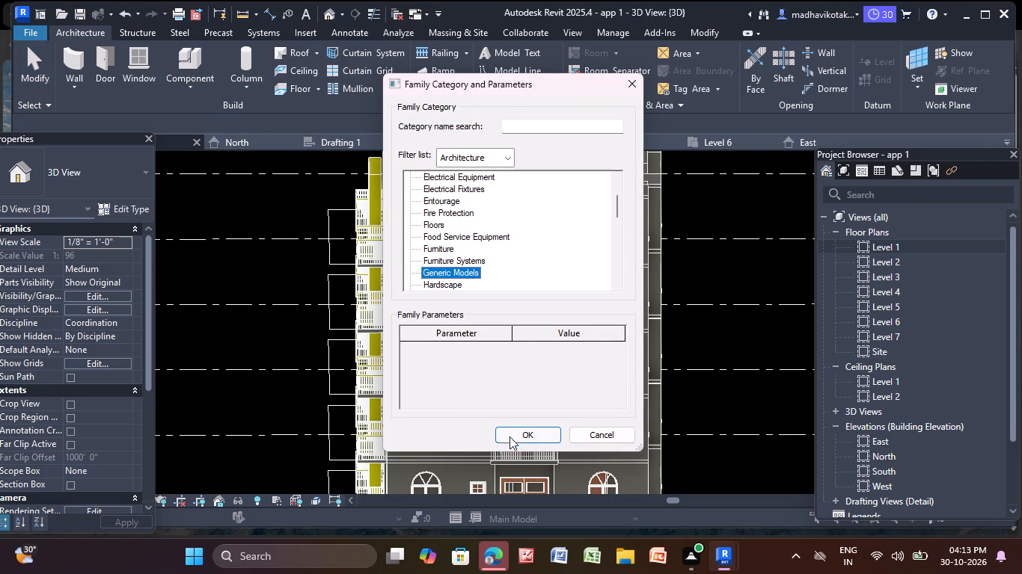
click(521, 433)
click(538, 296)
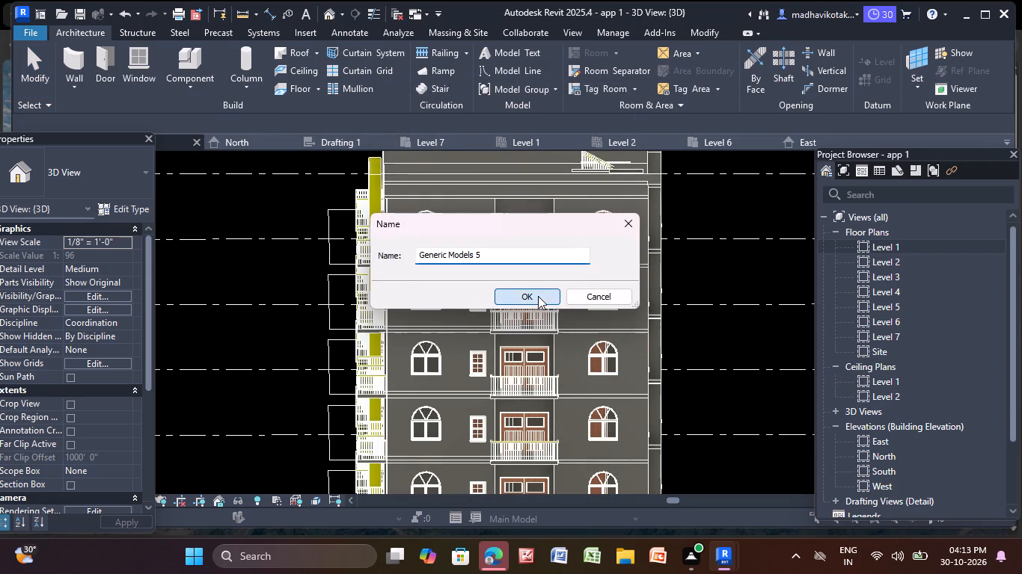
Extrude a rectangle about 10' 1" long by 1' 0" from the floor plane at the wall base below the ground-floor arched window.
scroll(519, 321, down, 6)
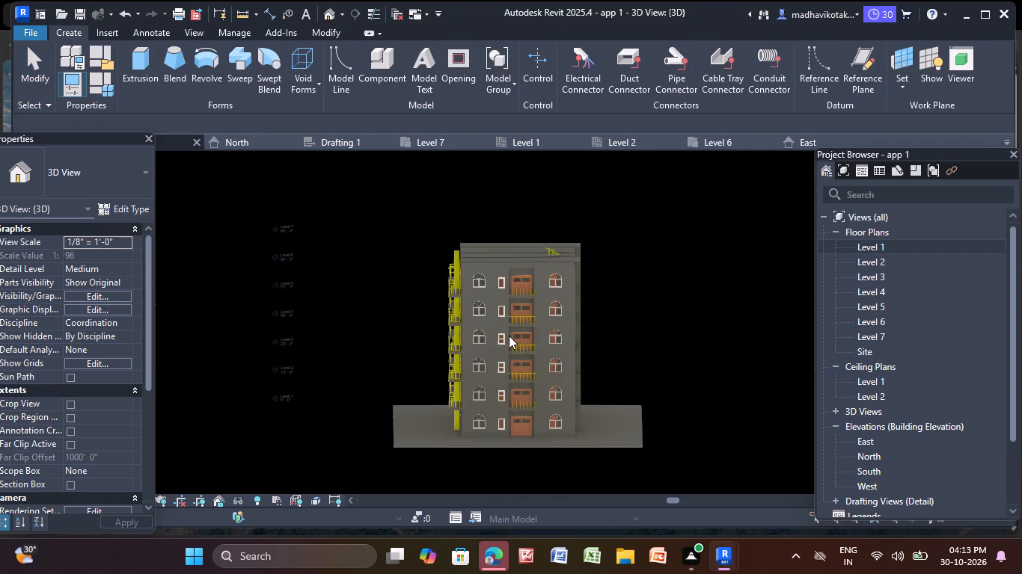
scroll(509, 336, down, 3)
middle_drag(506, 342, 469, 293)
scroll(459, 347, up, 9)
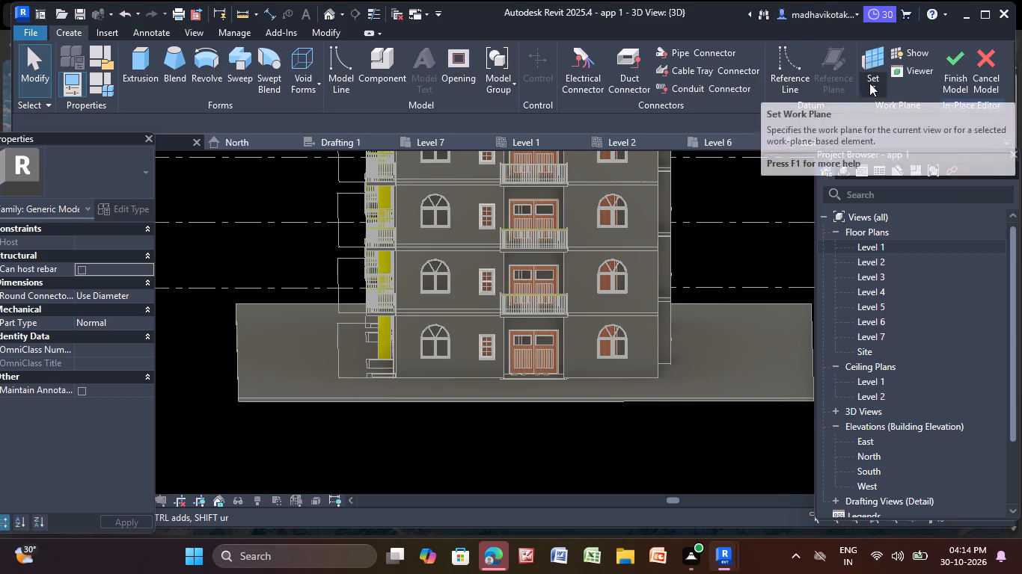
click(143, 64)
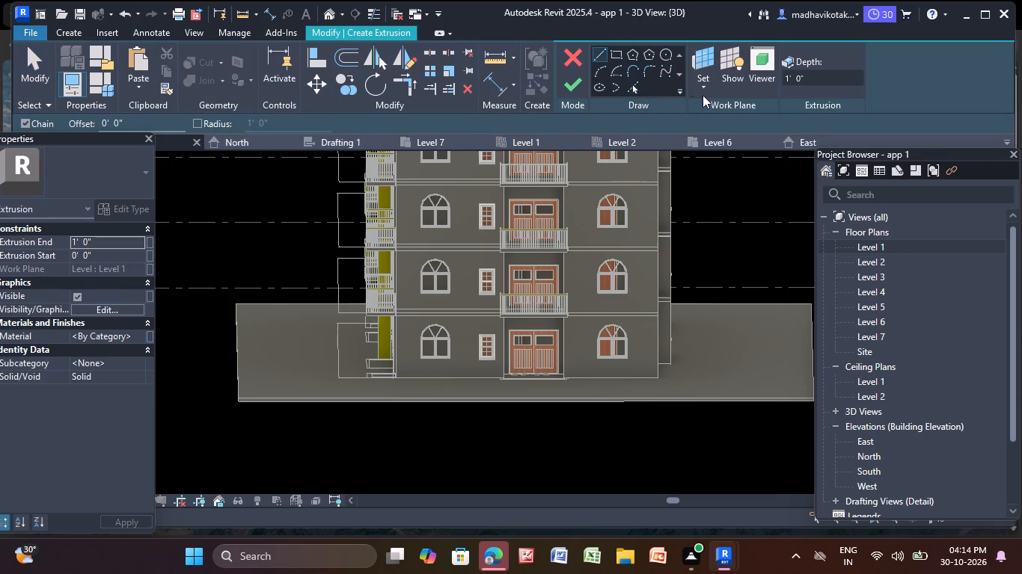
click(706, 86)
click(732, 143)
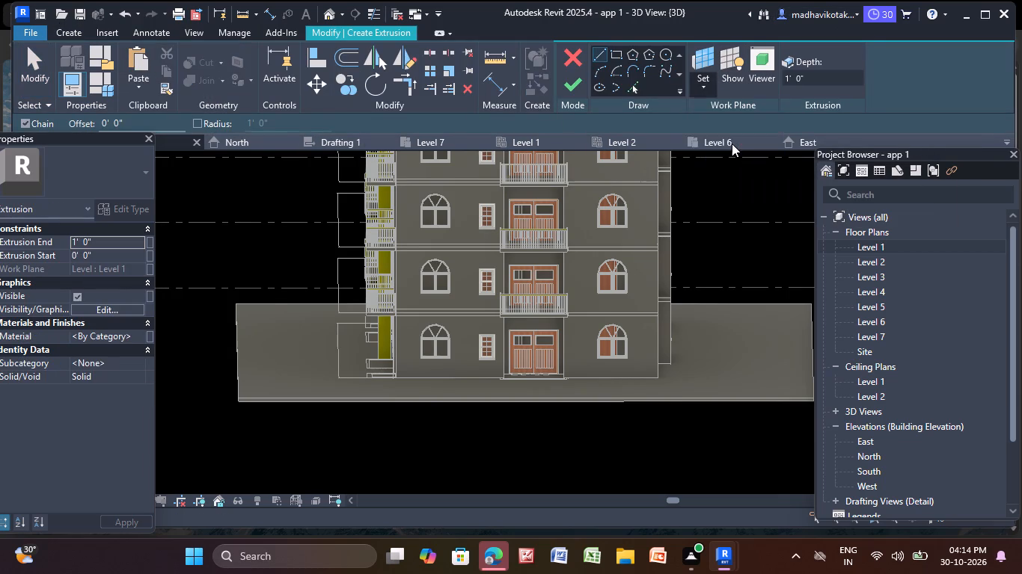
click(445, 374)
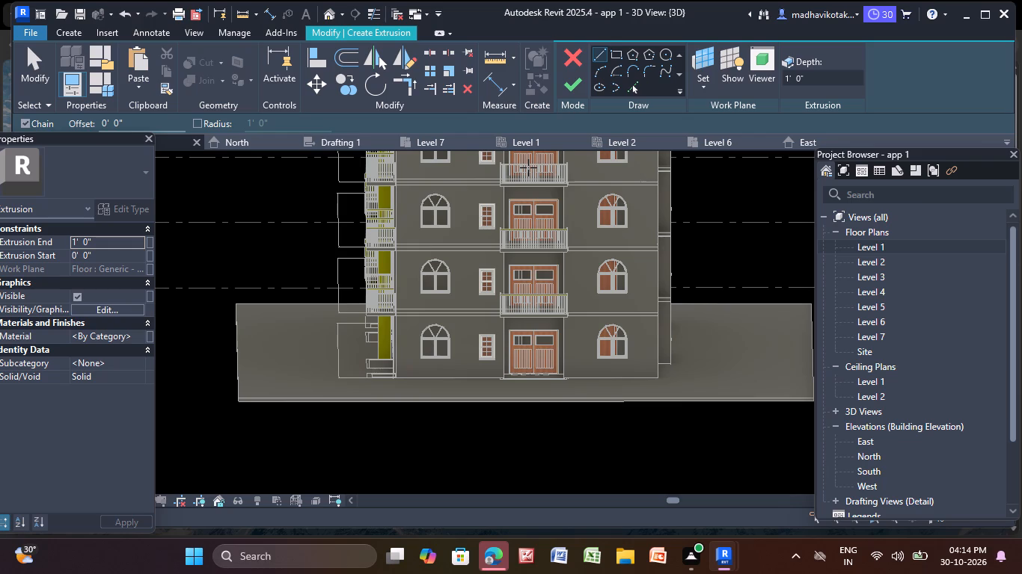
click(620, 57)
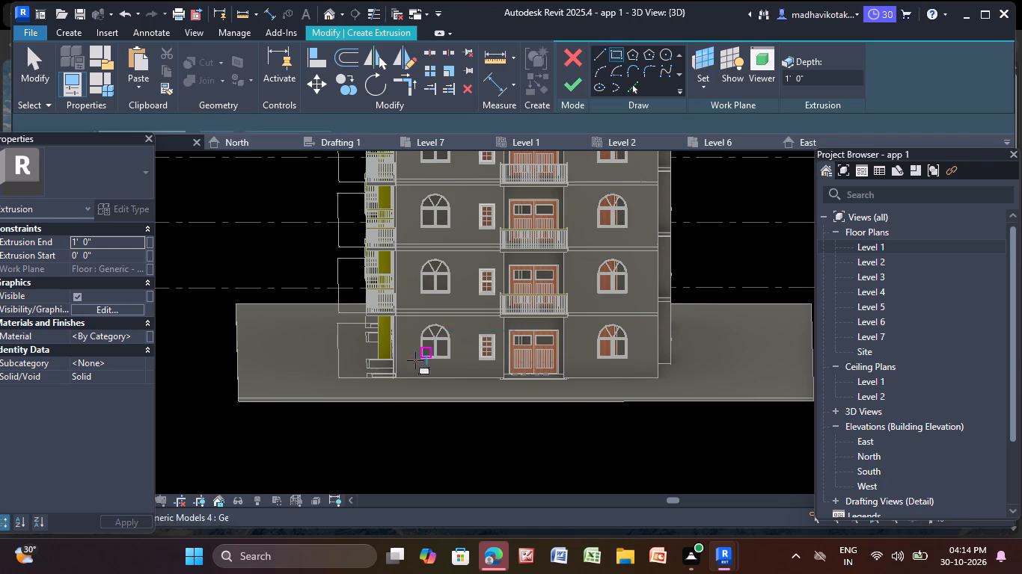
scroll(418, 358, up, 10)
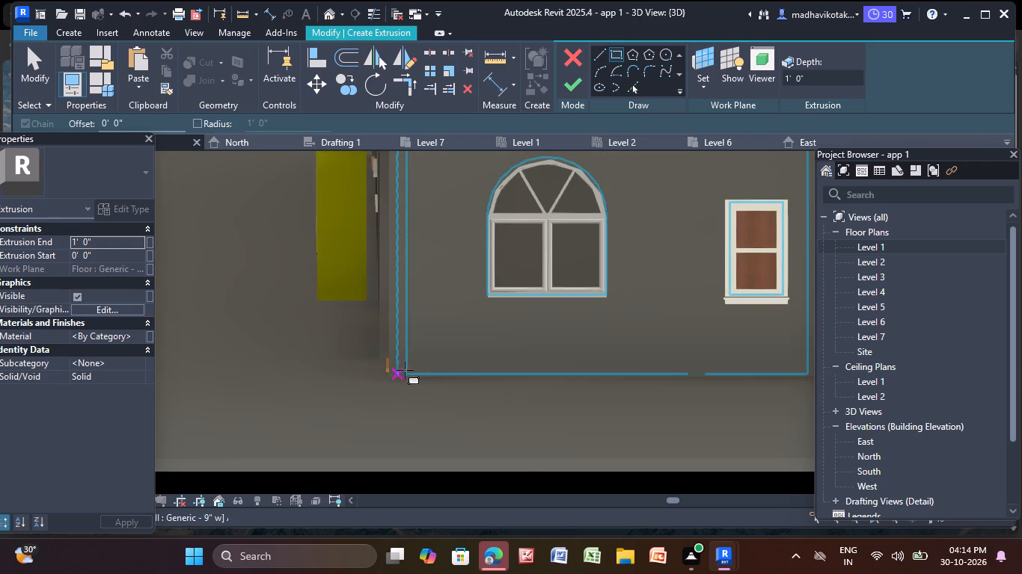
click(397, 369)
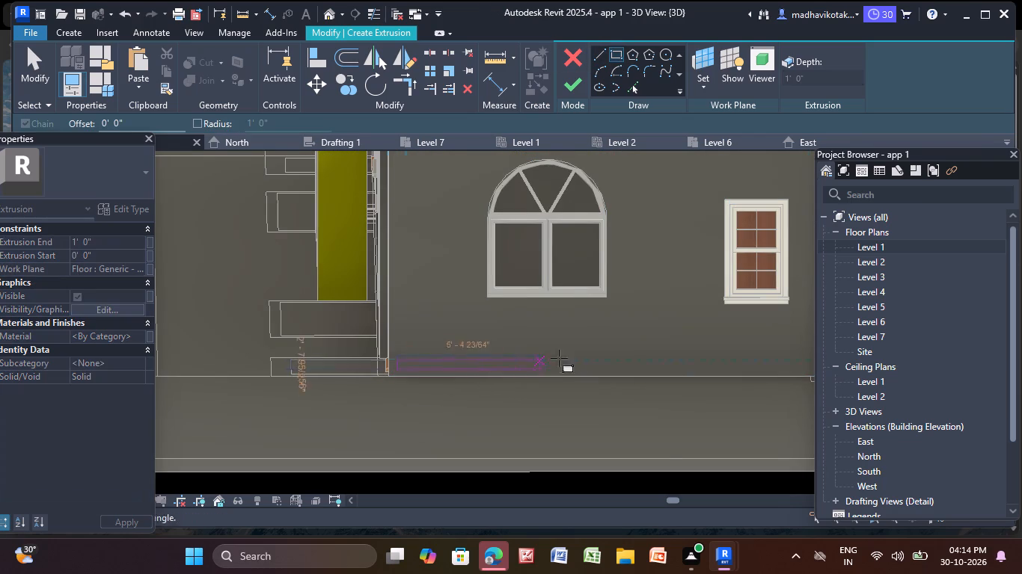
click(667, 391)
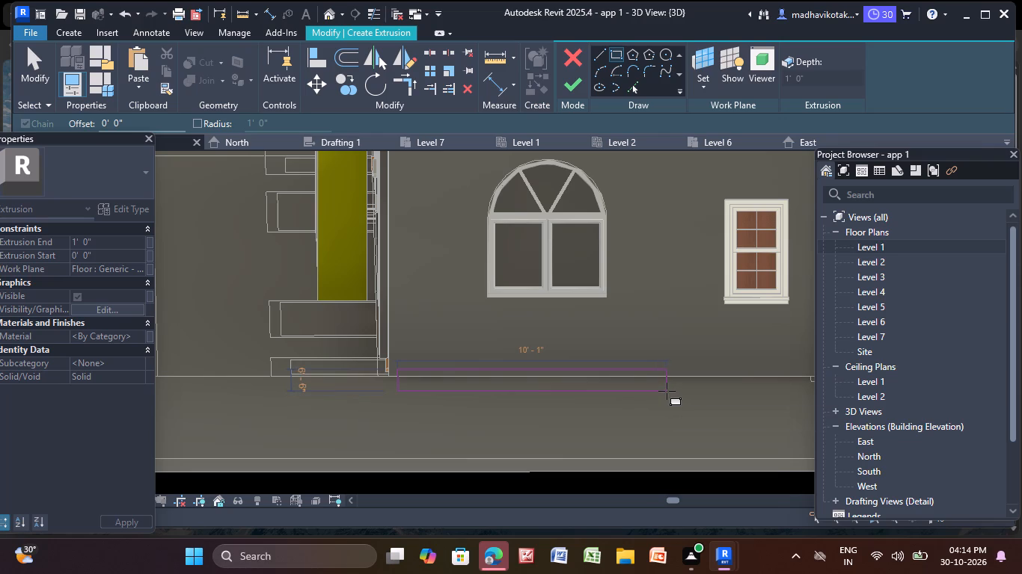
click(575, 82)
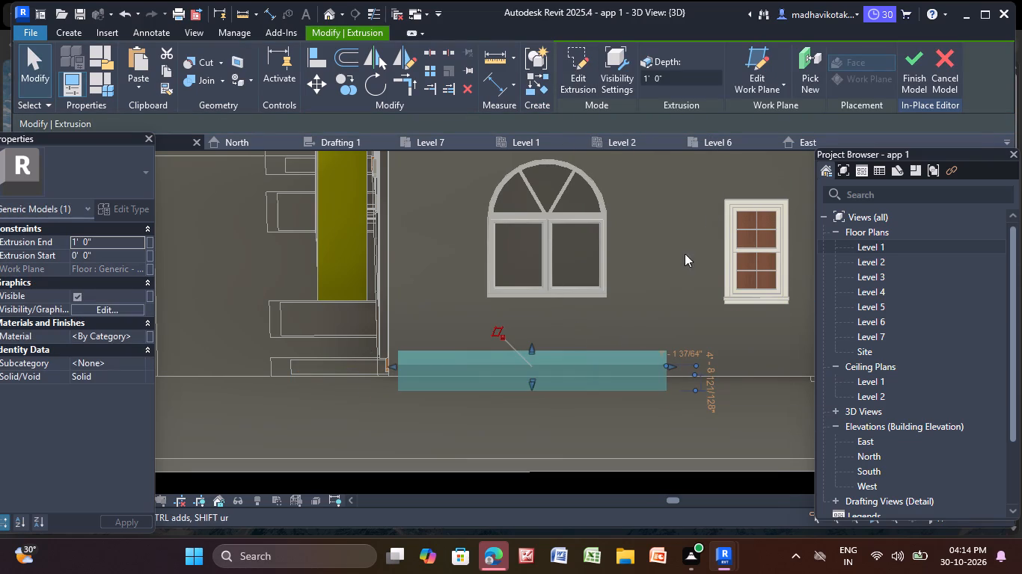
Shorten the block at its small-window end and pull its outer face in toward the facade wall, to about 1' 4".
shift+middle_drag(633, 294, 527, 379)
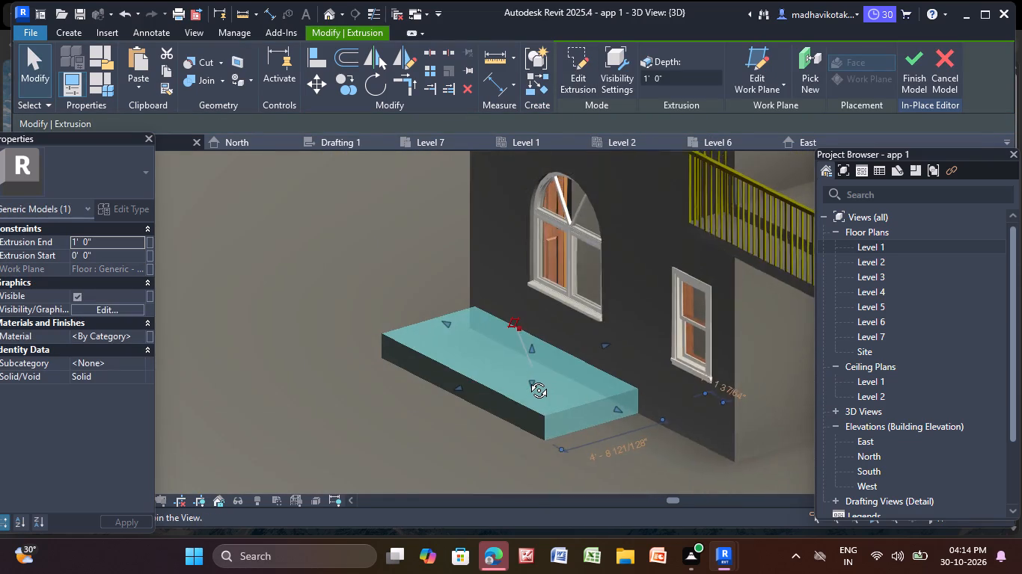
shift+middle_drag(527, 379, 505, 363)
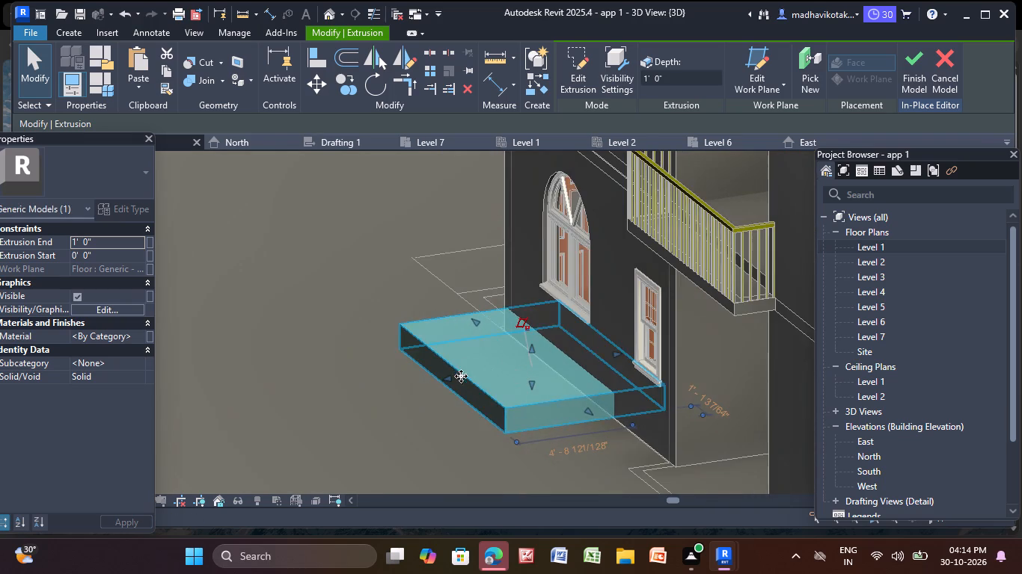
scroll(599, 430, up, 8)
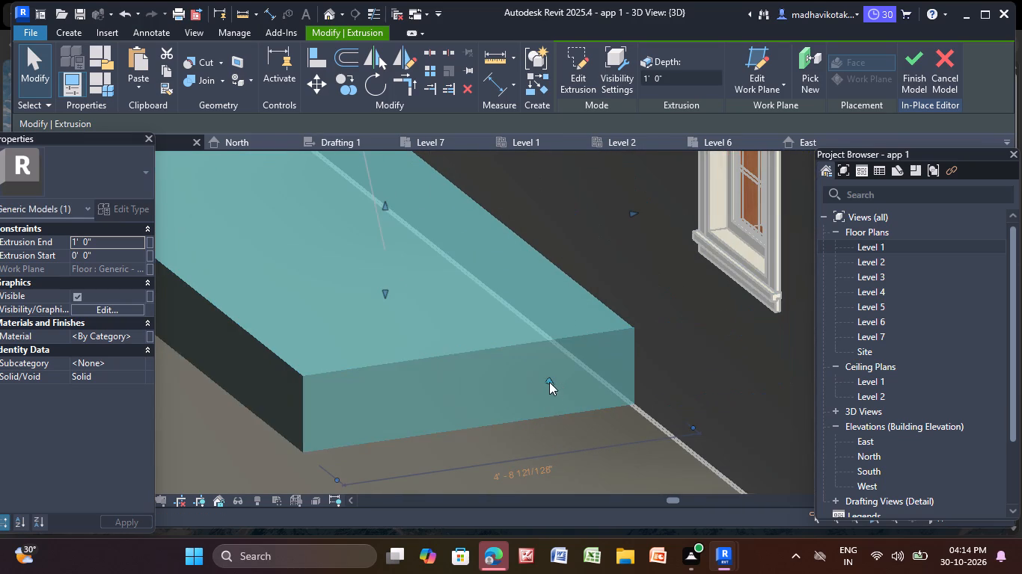
drag(549, 382, 519, 324)
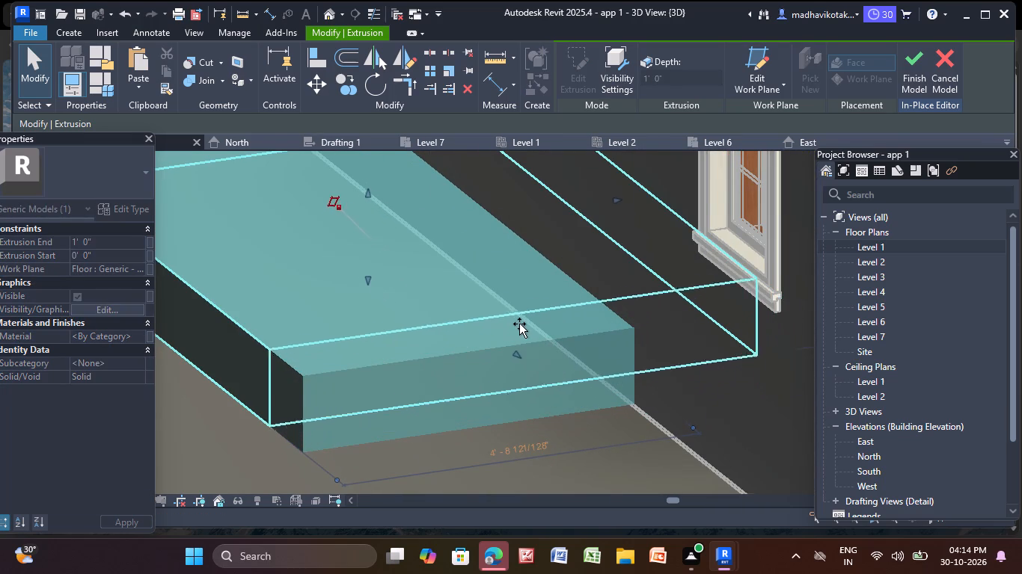
drag(519, 324, 489, 300)
scroll(489, 302, down, 5)
scroll(535, 368, down, 1)
middle_drag(533, 370, 607, 442)
drag(397, 367, 471, 347)
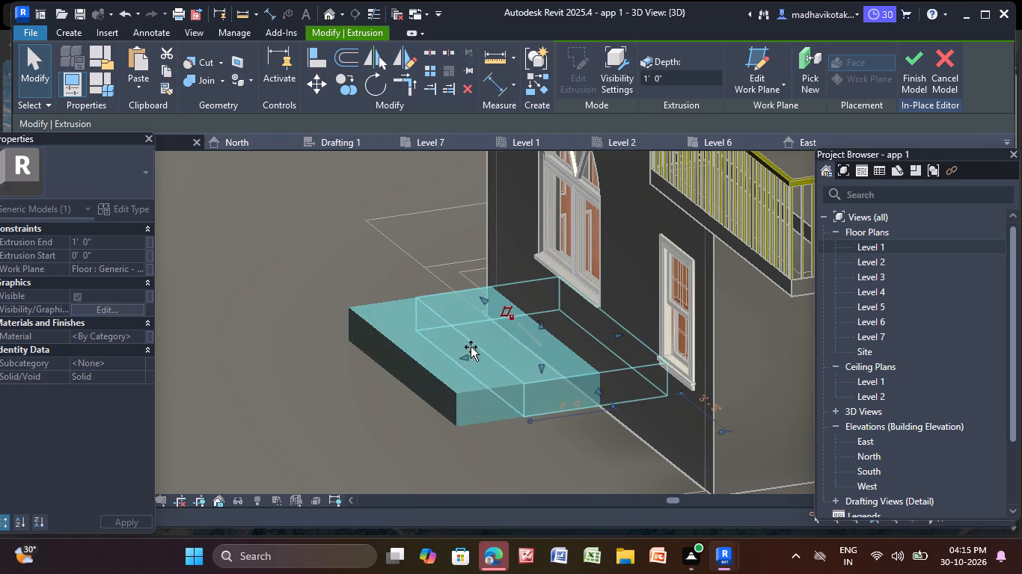
drag(471, 347, 516, 335)
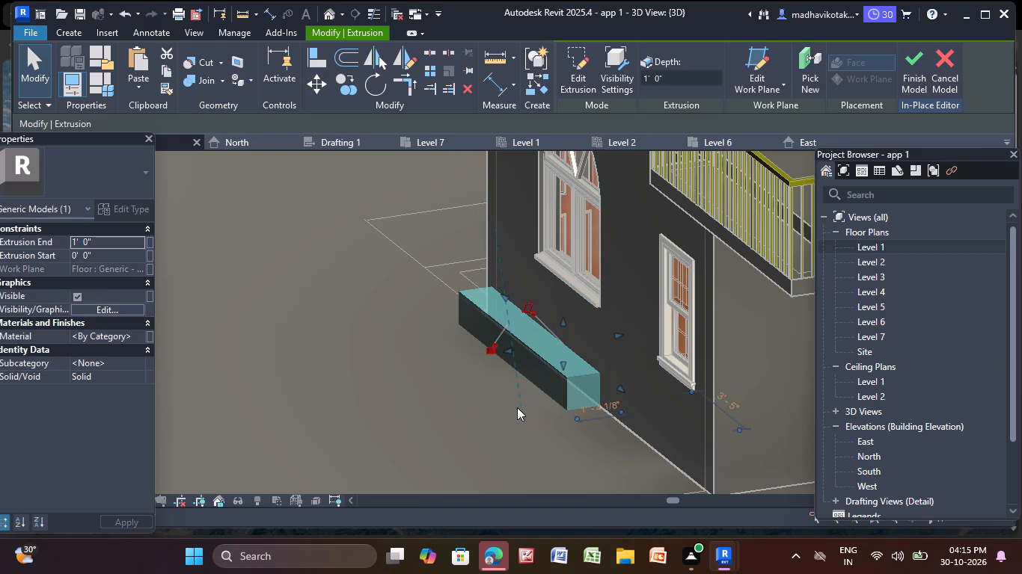
Stretch the block along the wall at both ends, farther past the arched window and out to the building corner.
middle_drag(482, 420, 627, 389)
middle_drag(579, 395, 711, 402)
shift+middle_drag(711, 403, 614, 402)
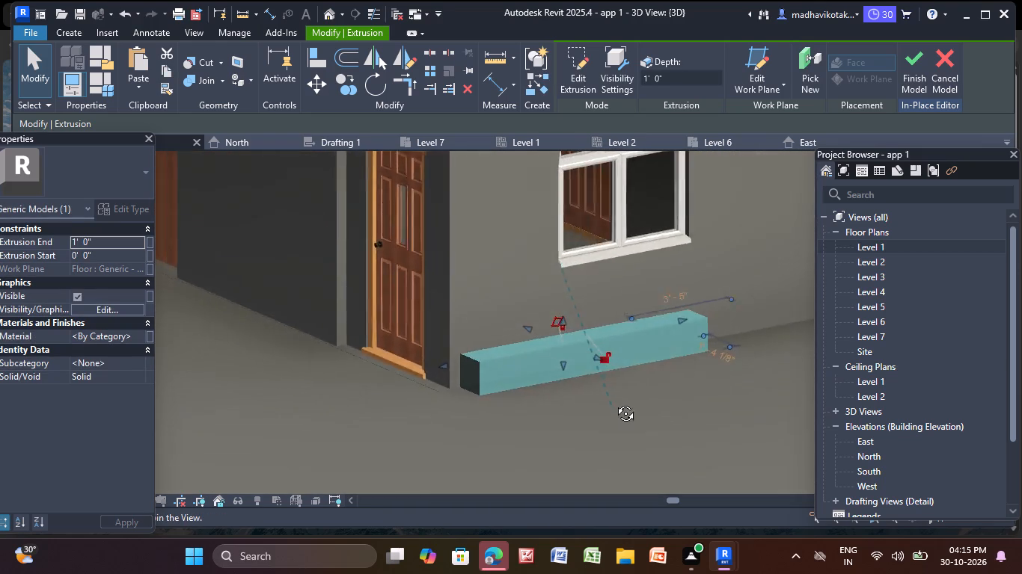
shift+middle_drag(614, 402, 551, 379)
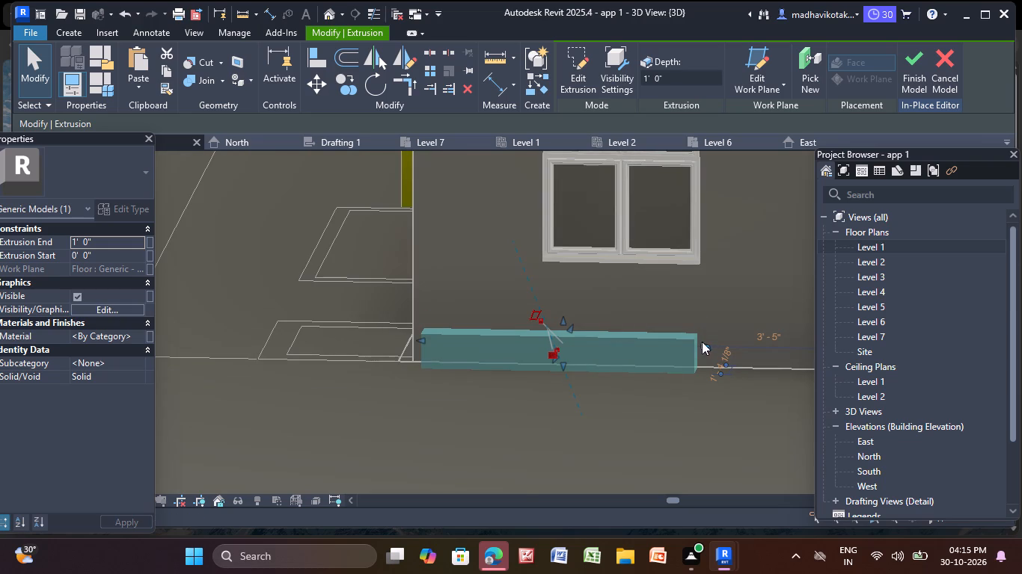
drag(703, 344, 737, 347)
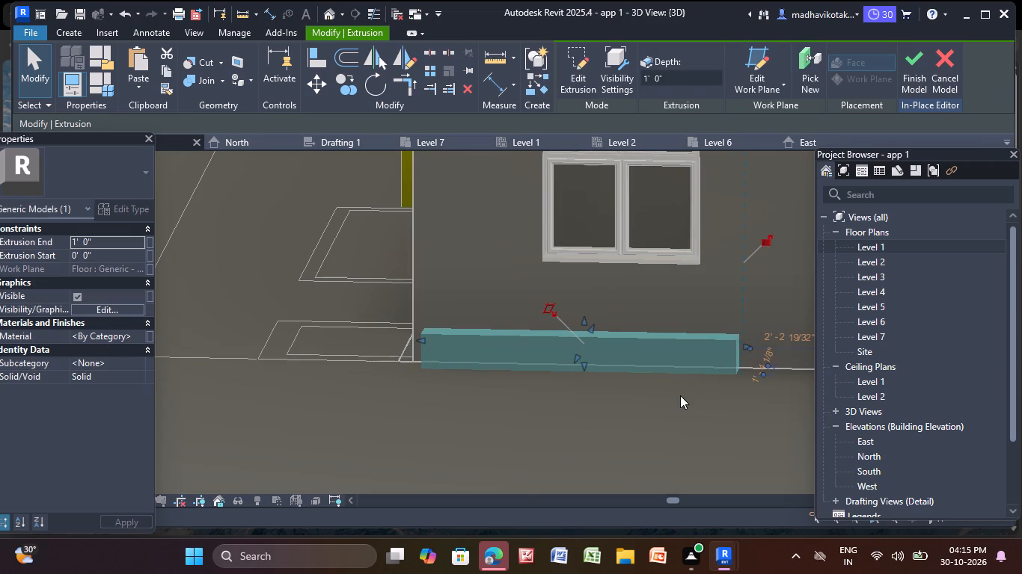
scroll(448, 357, up, 3)
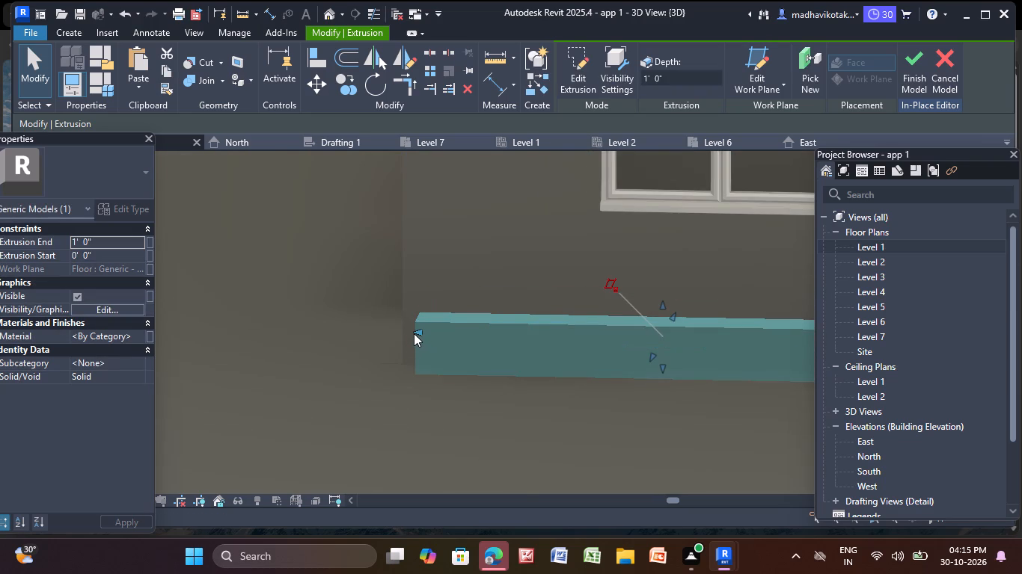
drag(418, 330, 404, 327)
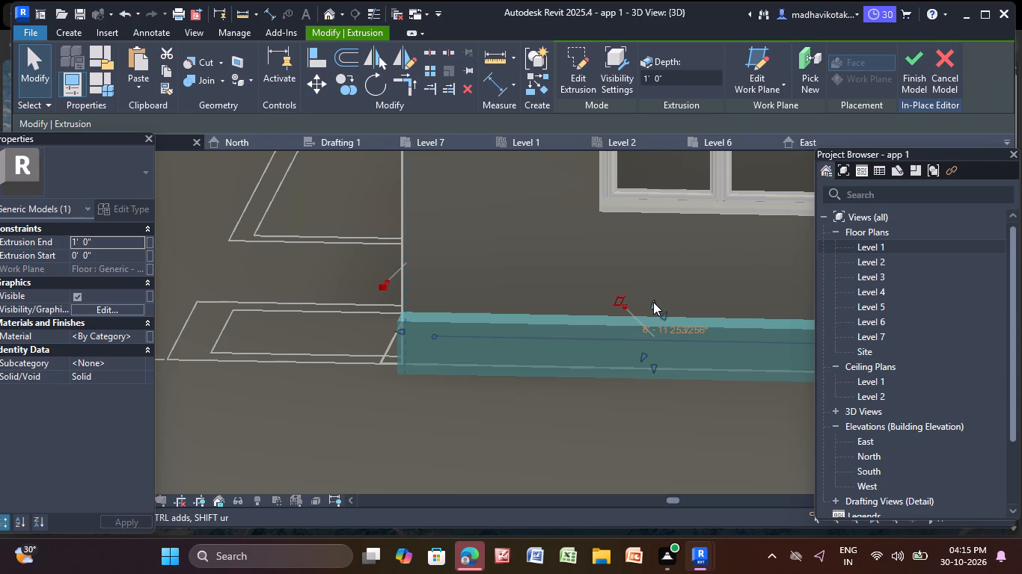
Raise the block to about 3' 6" high and extend its end close to the small rectangular window.
drag(653, 302, 640, 179)
scroll(597, 365, down, 6)
middle_drag(611, 383, 579, 484)
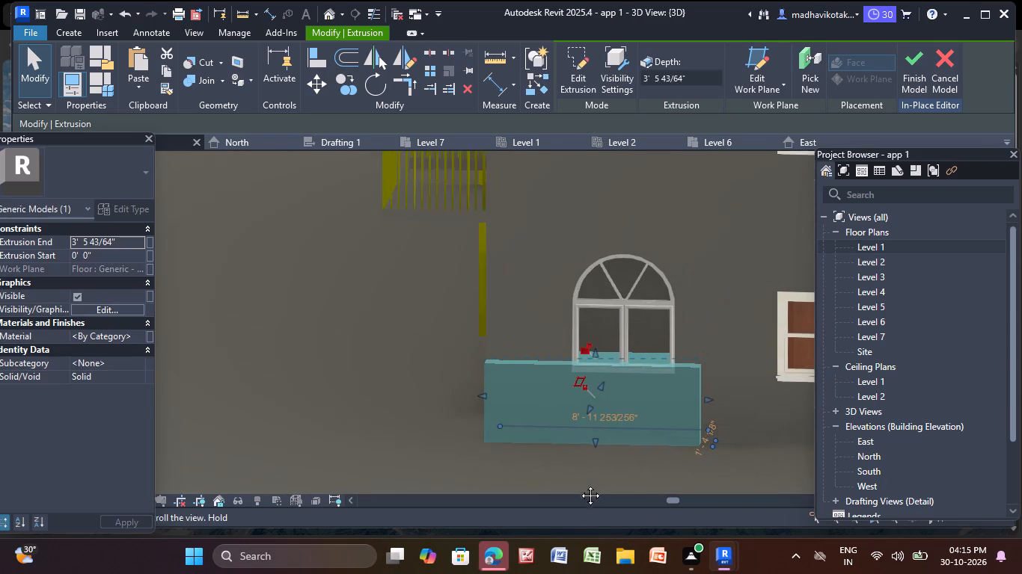
middle_drag(579, 484, 579, 486)
drag(703, 429, 736, 426)
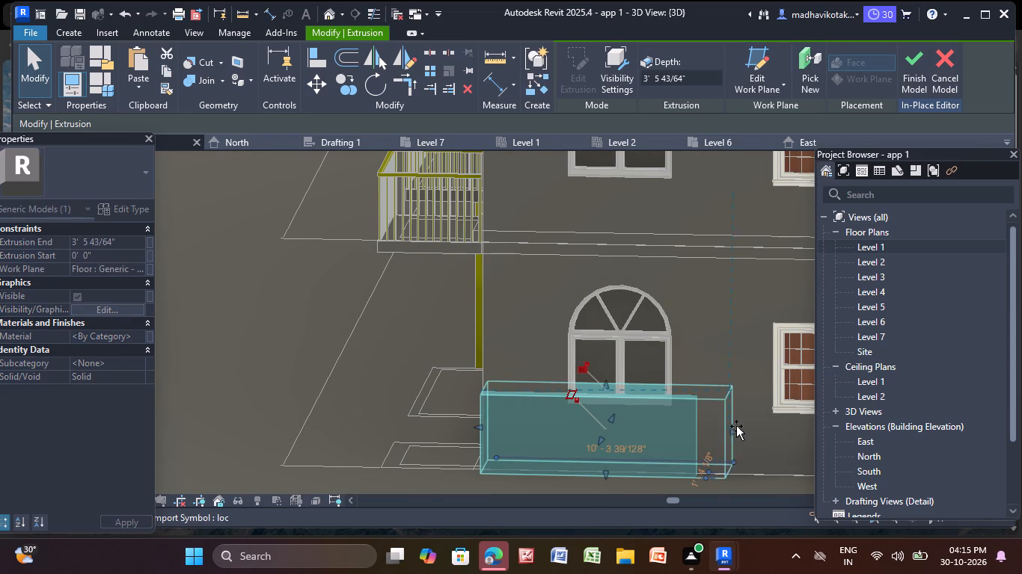
drag(736, 426, 739, 424)
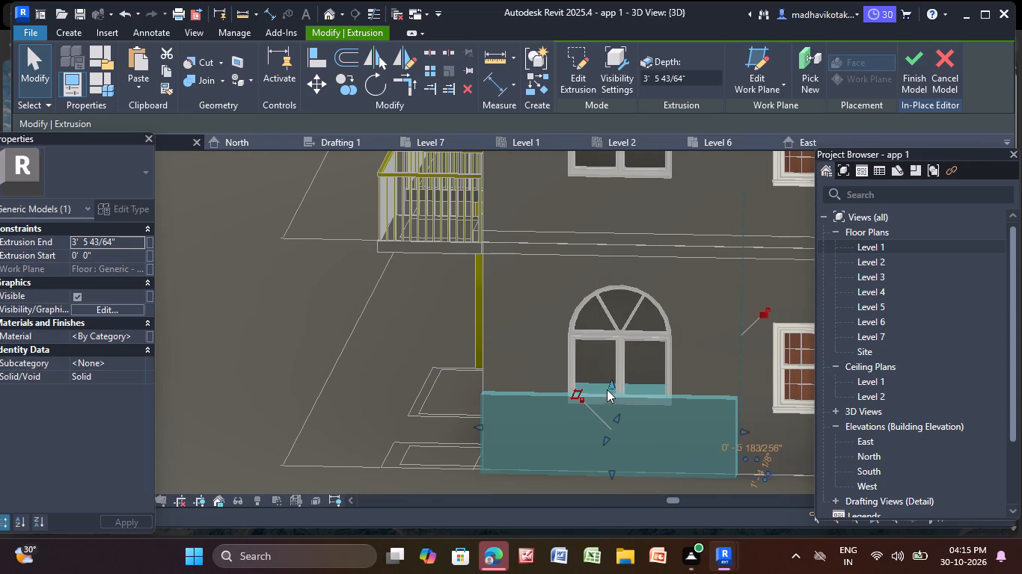
Raise the block over the whole arched-window column up to the roof edge, to a height of 60' 0".
drag(612, 384, 642, 191)
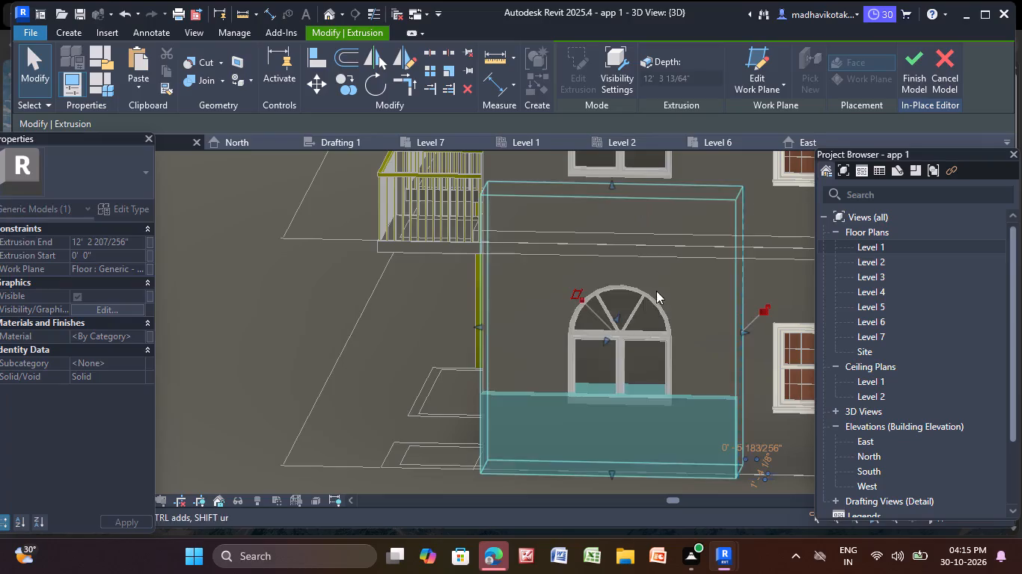
scroll(656, 291, down, 4)
middle_drag(653, 302, 654, 457)
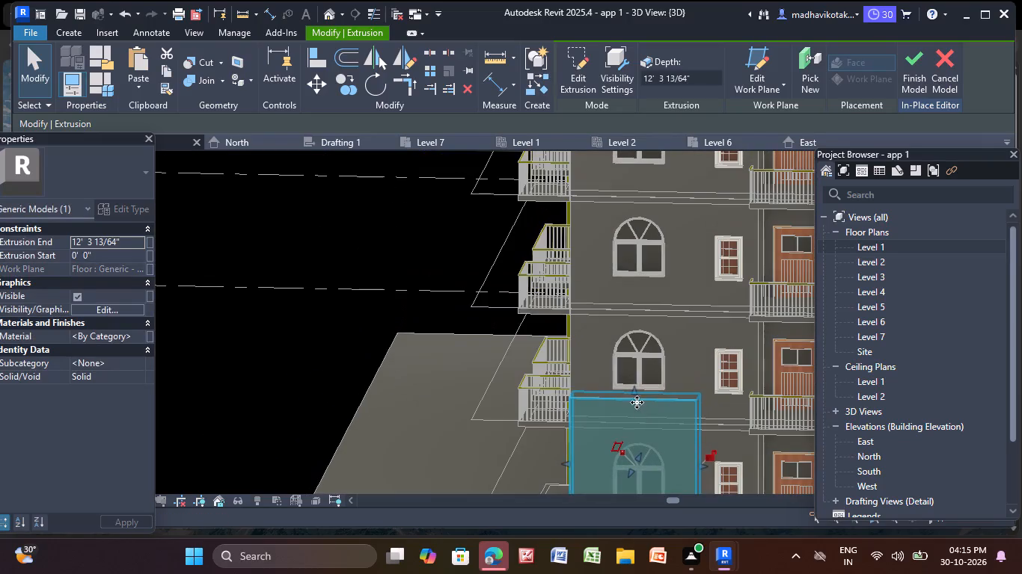
drag(634, 391, 685, 170)
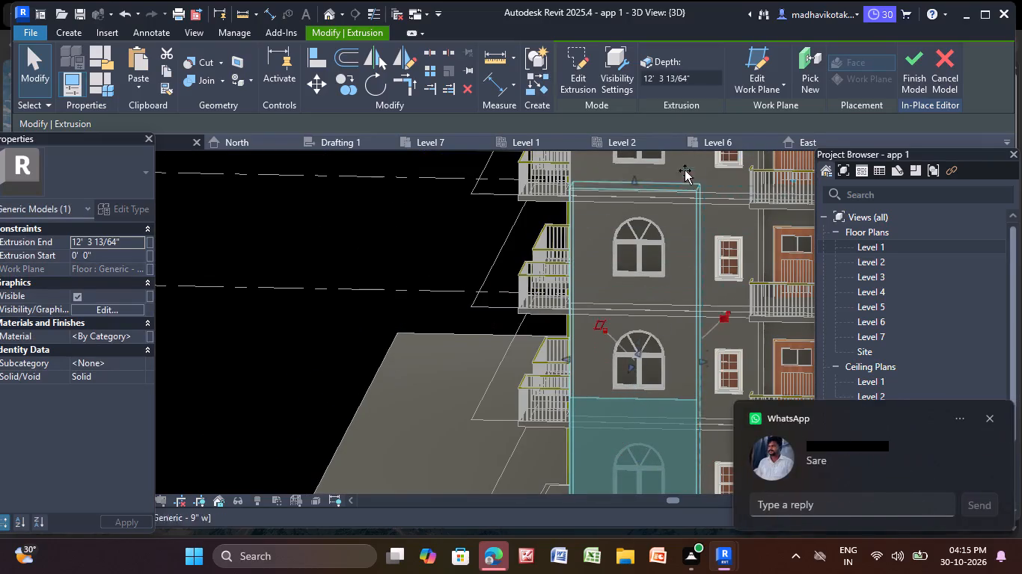
drag(685, 170, 684, 159)
scroll(663, 295, down, 3)
middle_drag(658, 304, 604, 493)
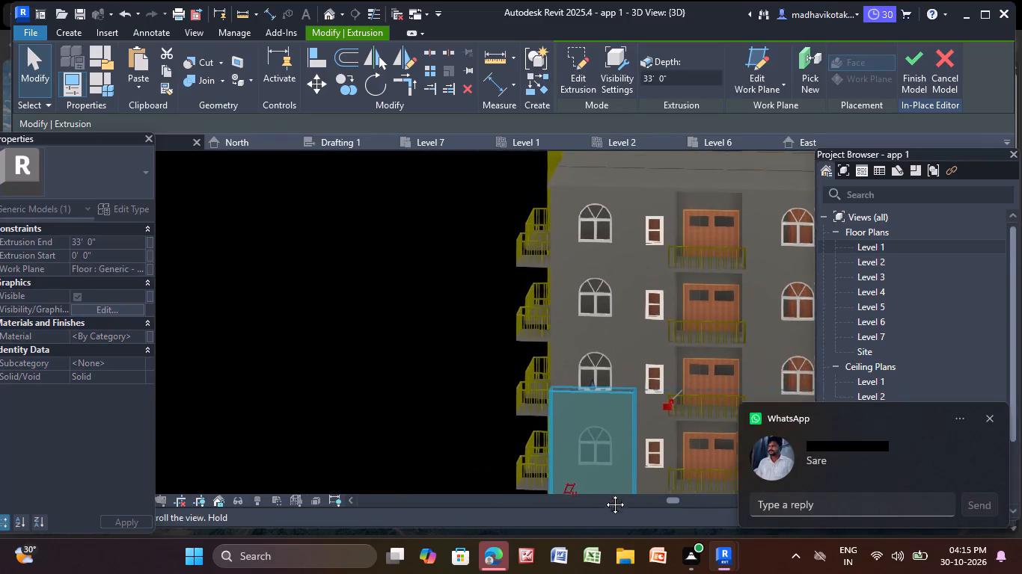
middle_drag(604, 493, 604, 496)
drag(589, 397, 633, 263)
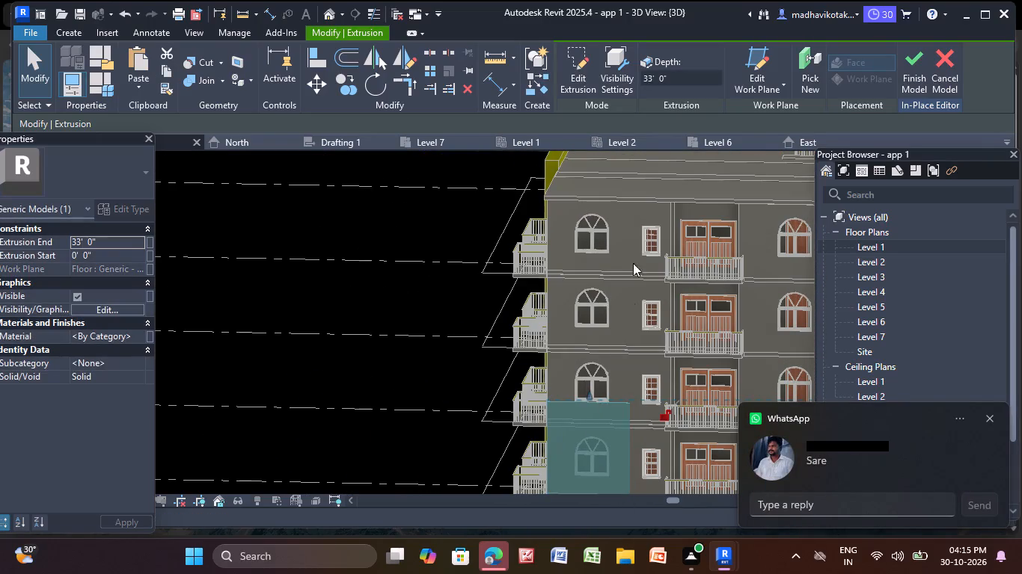
drag(633, 263, 612, 202)
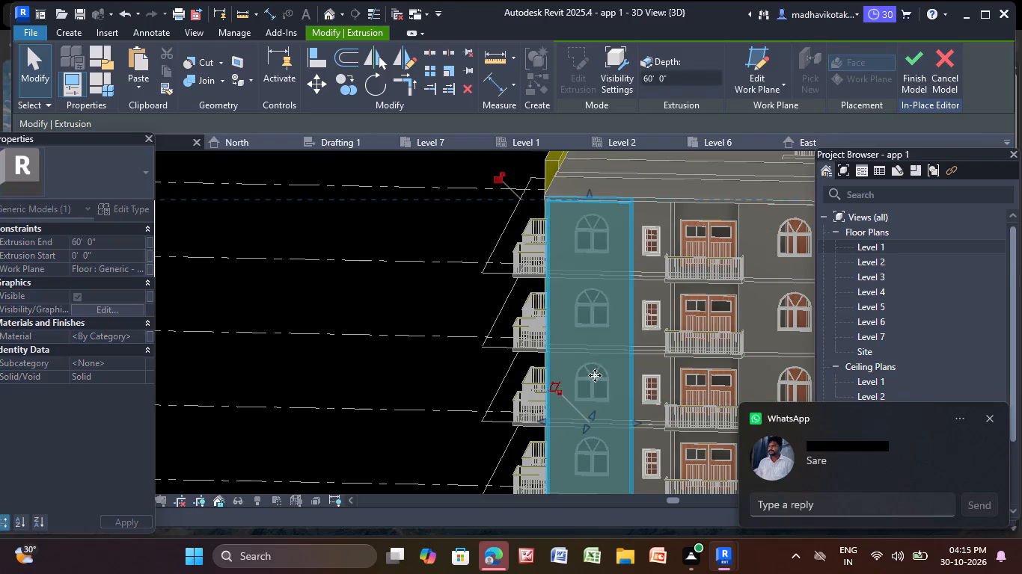
Examine the full-height panel around the building corner, its fit against the side wall and balconies, and the overall facade.
shift+middle_drag(590, 385, 619, 325)
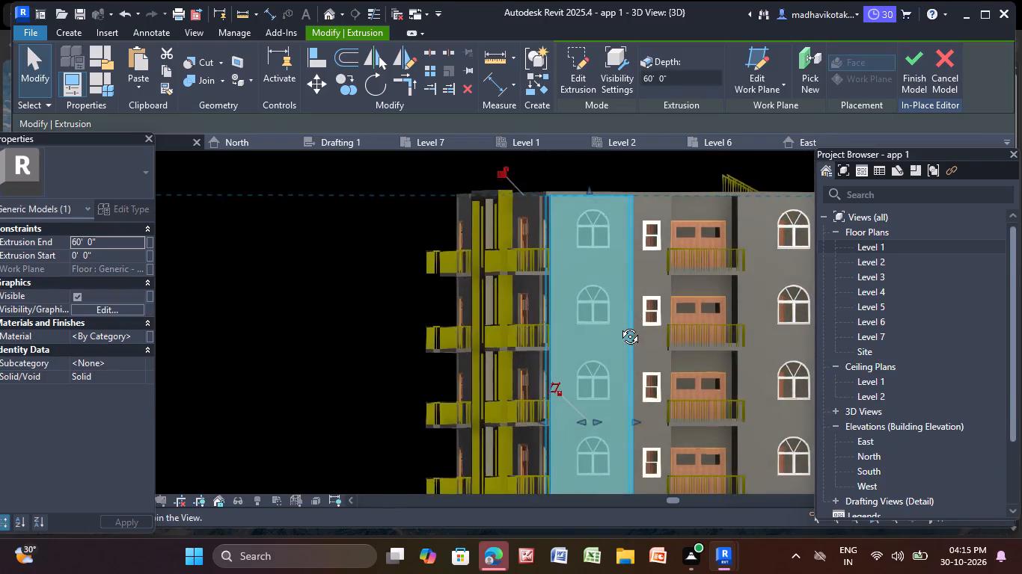
shift+middle_drag(619, 325, 635, 339)
scroll(561, 315, up, 4)
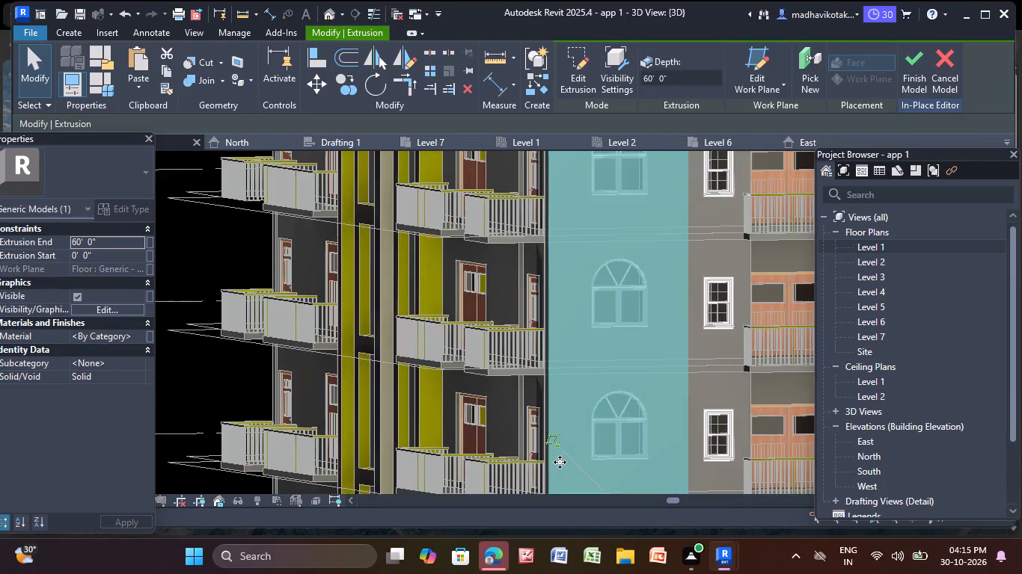
middle_drag(559, 463, 545, 419)
middle_drag(528, 454, 565, 462)
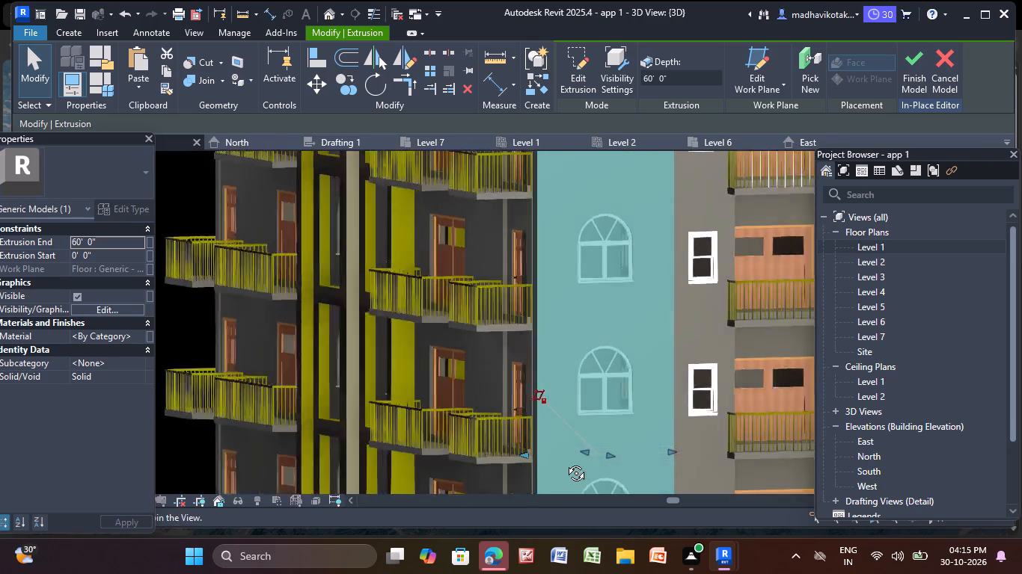
middle_drag(565, 462, 617, 460)
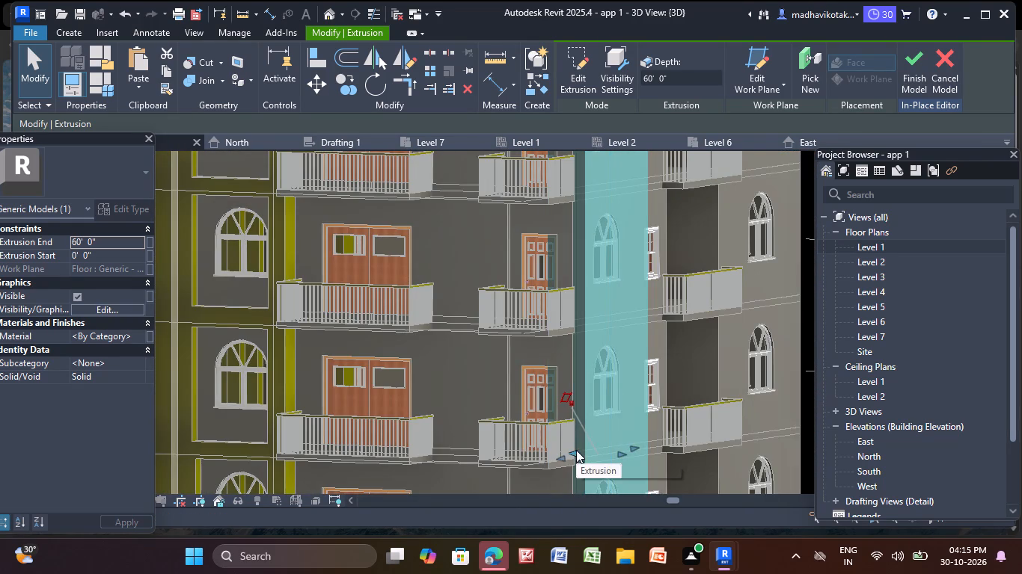
scroll(572, 454, up, 9)
click(593, 452)
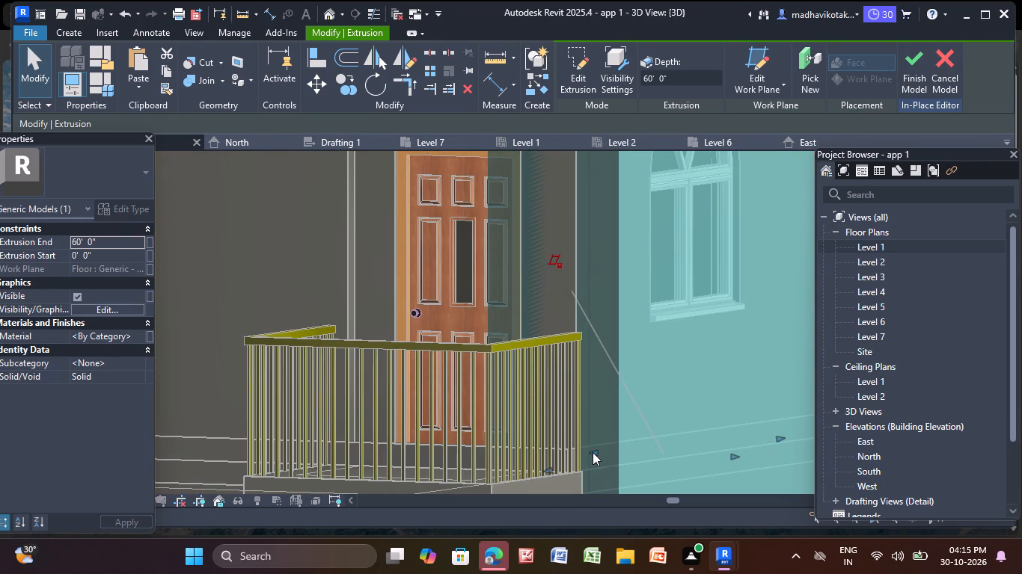
key(Escape)
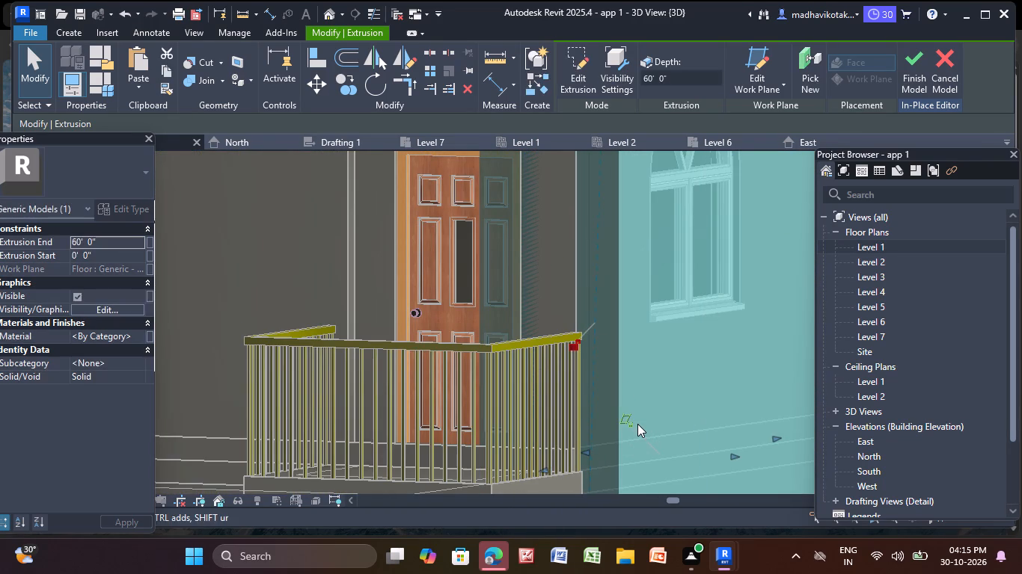
scroll(646, 413, down, 13)
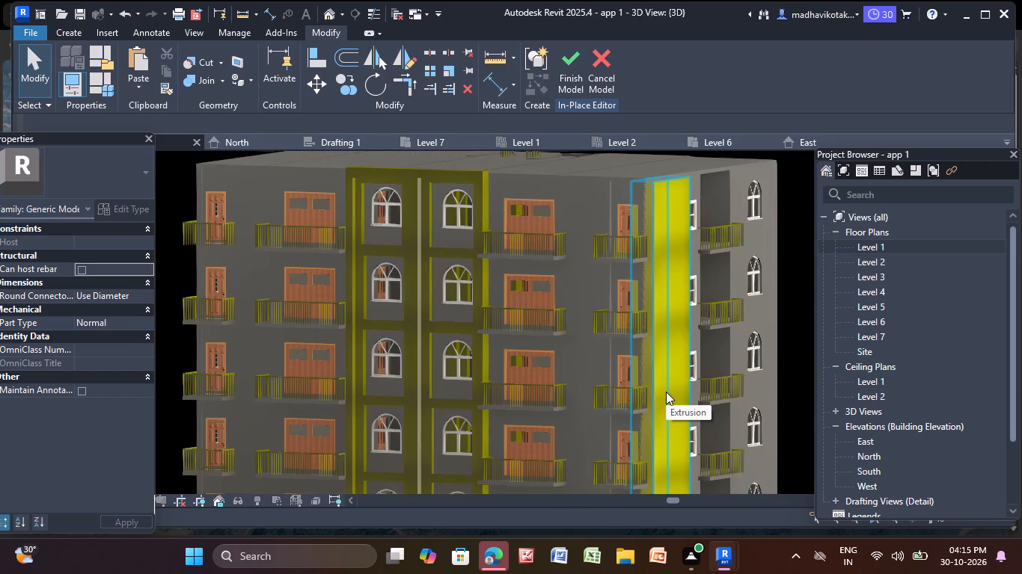
middle_drag(666, 395, 554, 406)
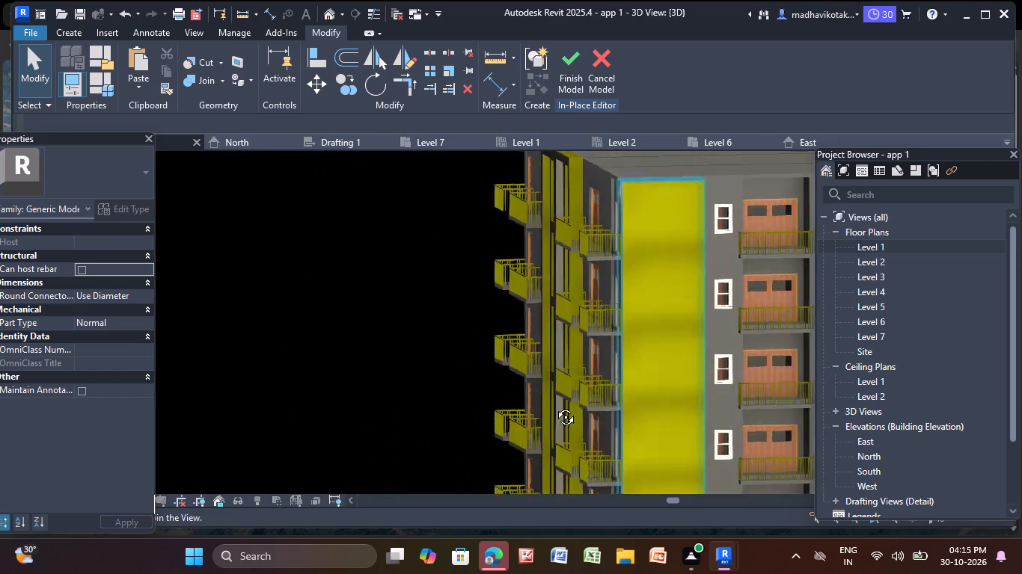
middle_drag(554, 406, 578, 396)
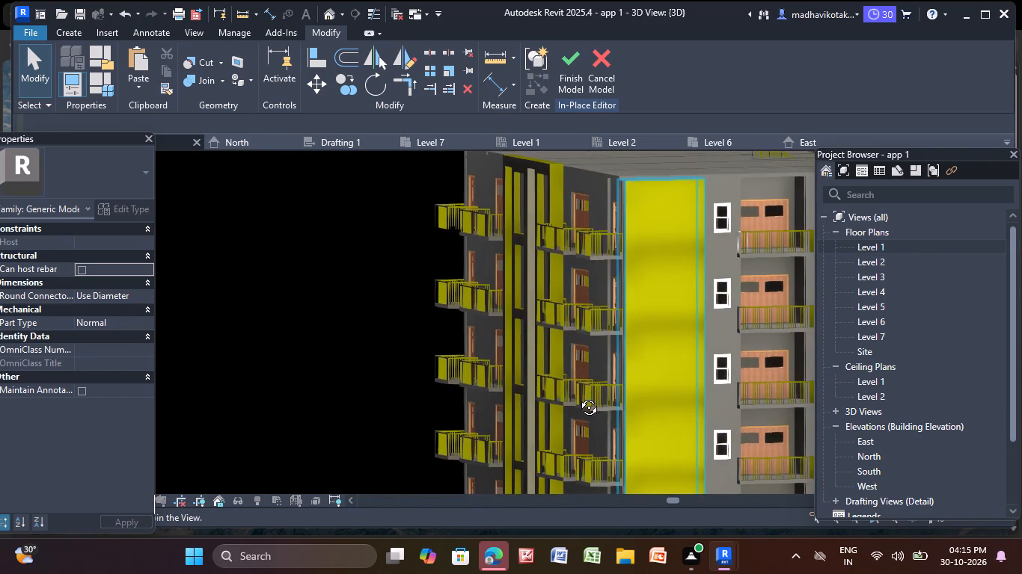
middle_drag(578, 396, 537, 395)
scroll(544, 394, down, 6)
scroll(636, 398, down, 2)
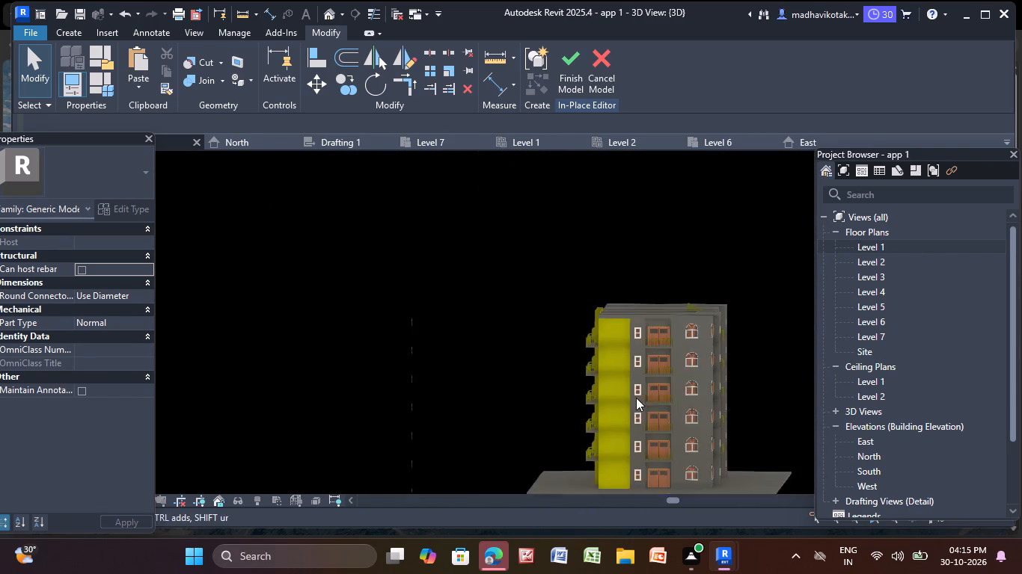
middle_drag(636, 397, 626, 359)
scroll(600, 338, up, 9)
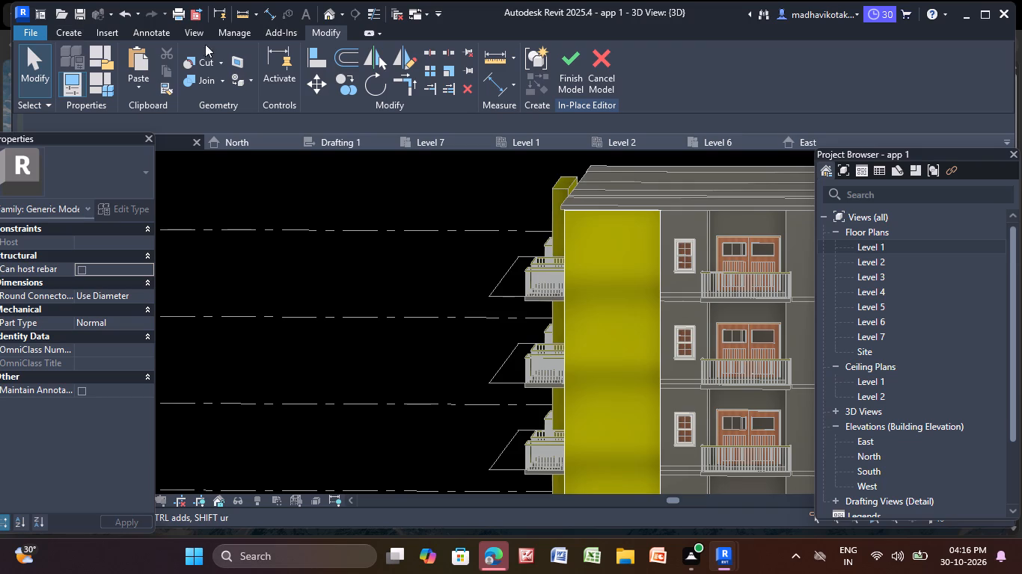
Finish the in-place model of the side-facade panel.
click(570, 58)
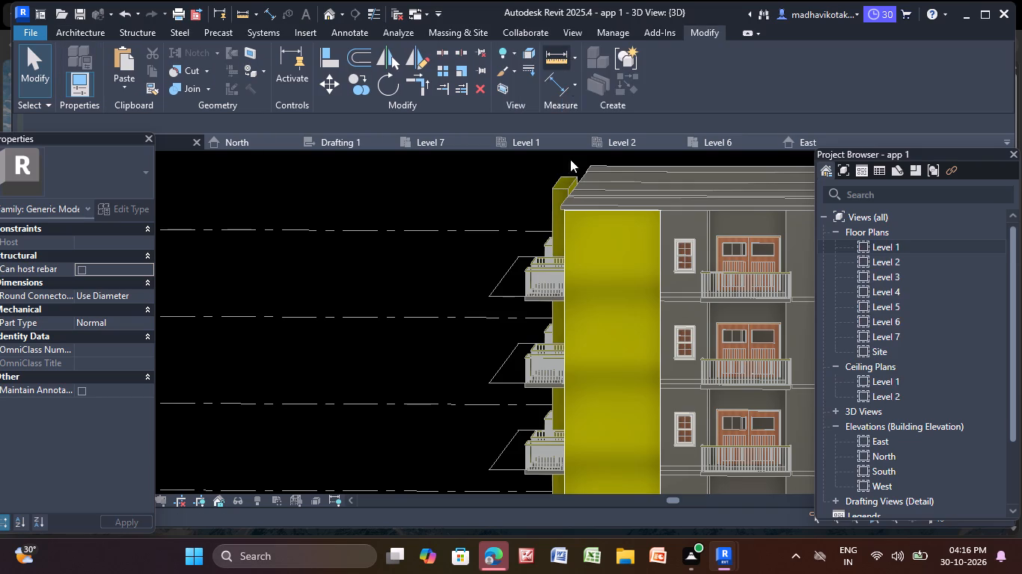
Reopen the full-height side panel for in-place editing and start a void extrusion in it.
click(587, 288)
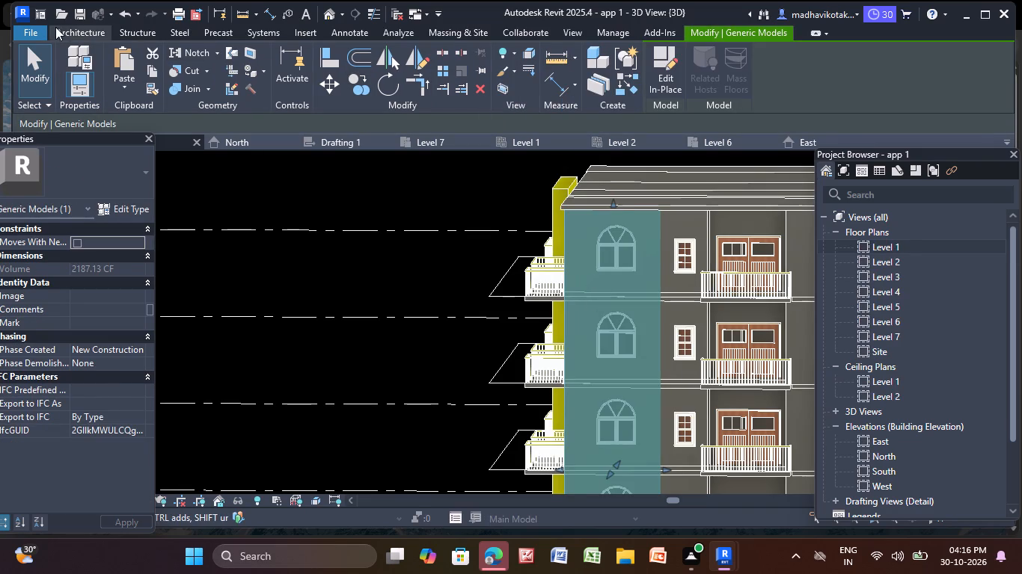
click(664, 72)
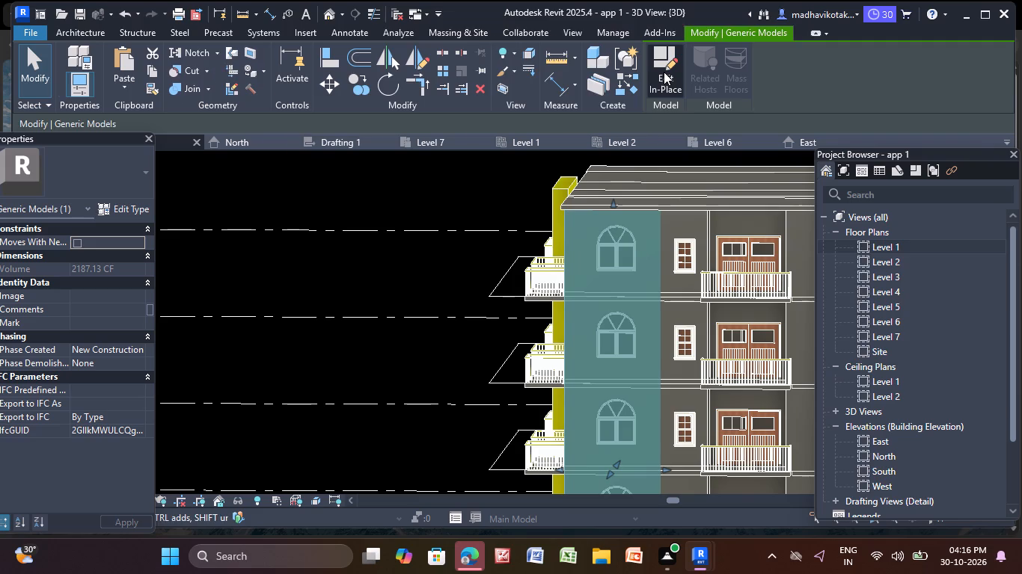
click(61, 35)
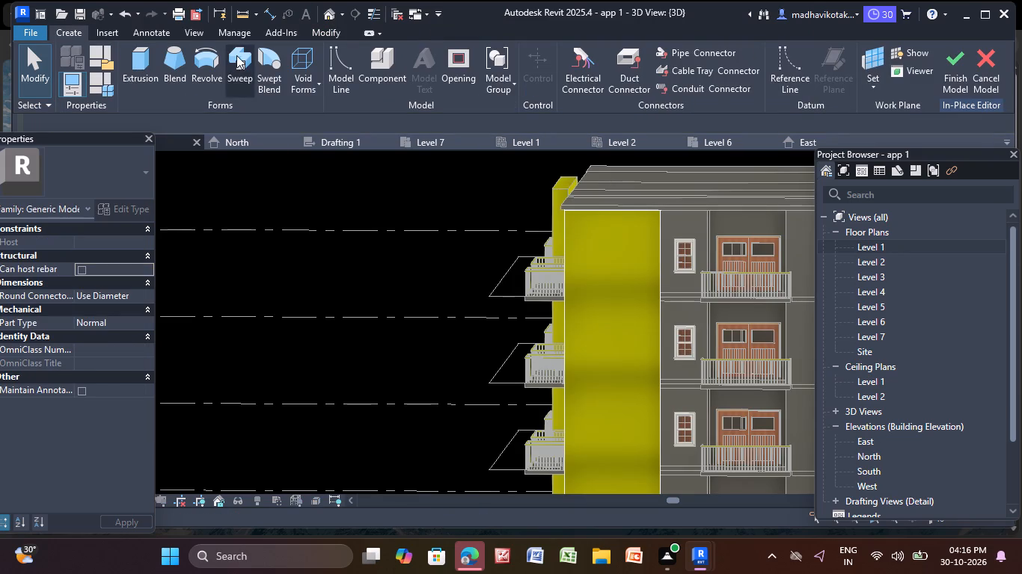
click(301, 58)
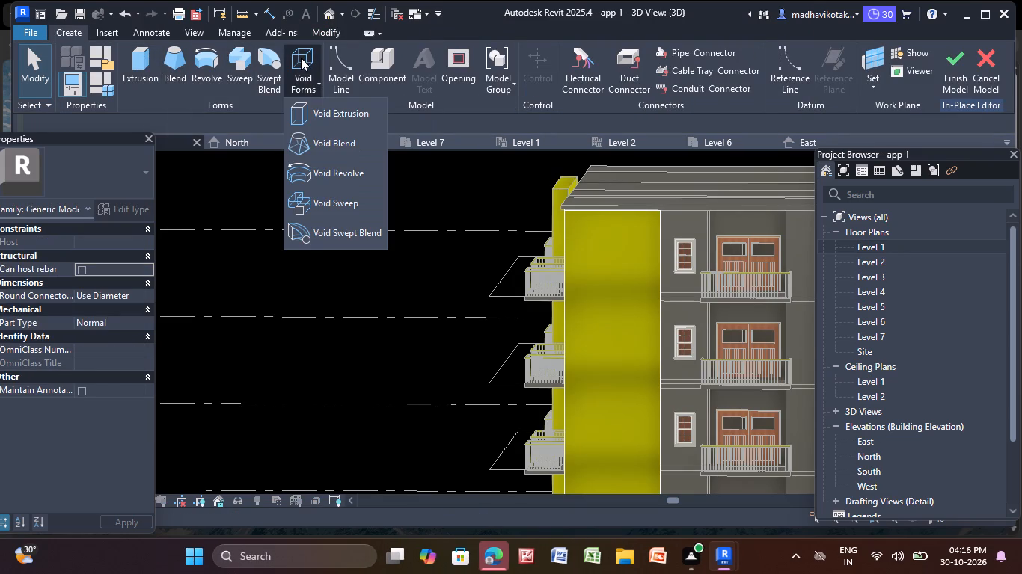
click(319, 120)
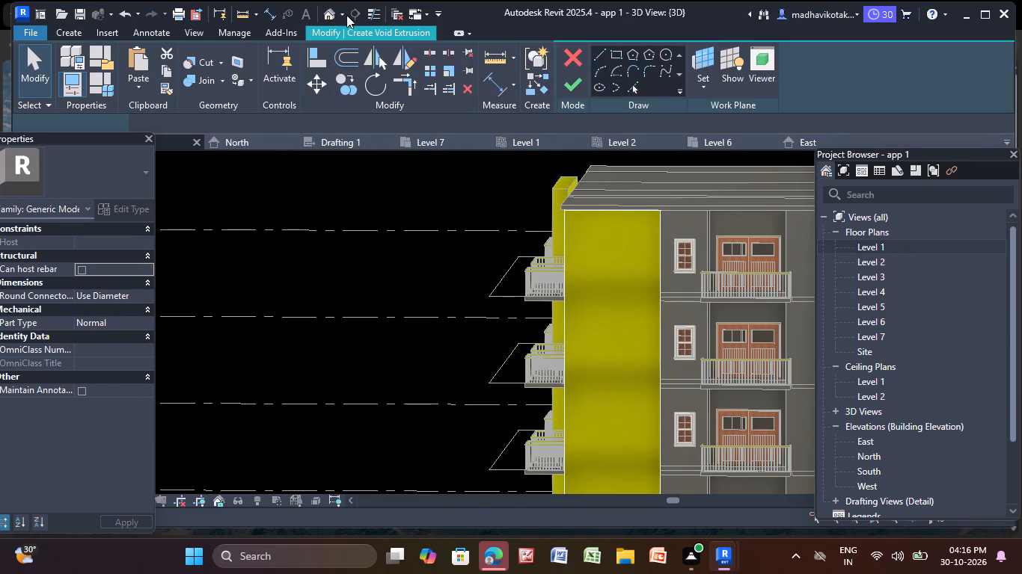
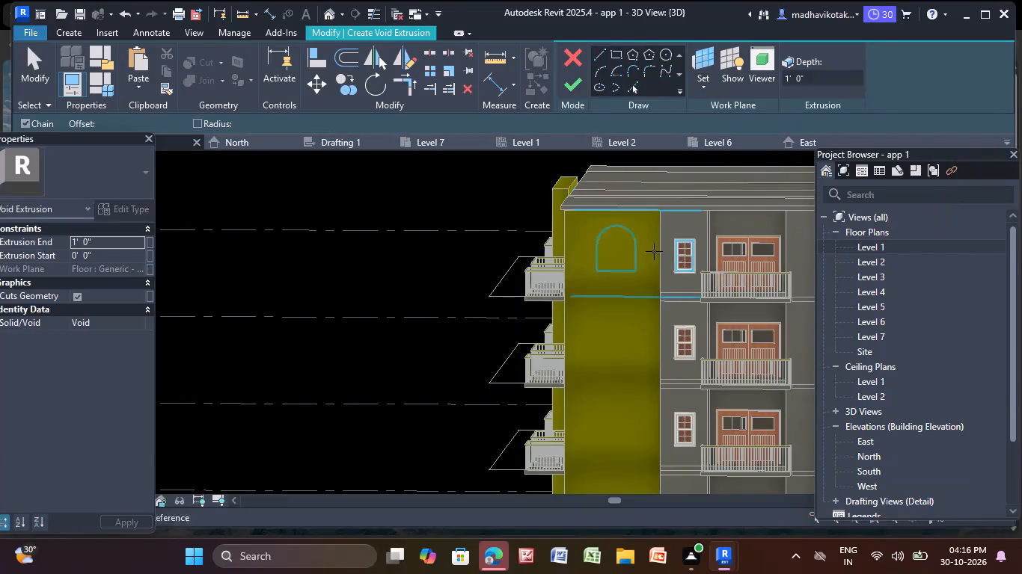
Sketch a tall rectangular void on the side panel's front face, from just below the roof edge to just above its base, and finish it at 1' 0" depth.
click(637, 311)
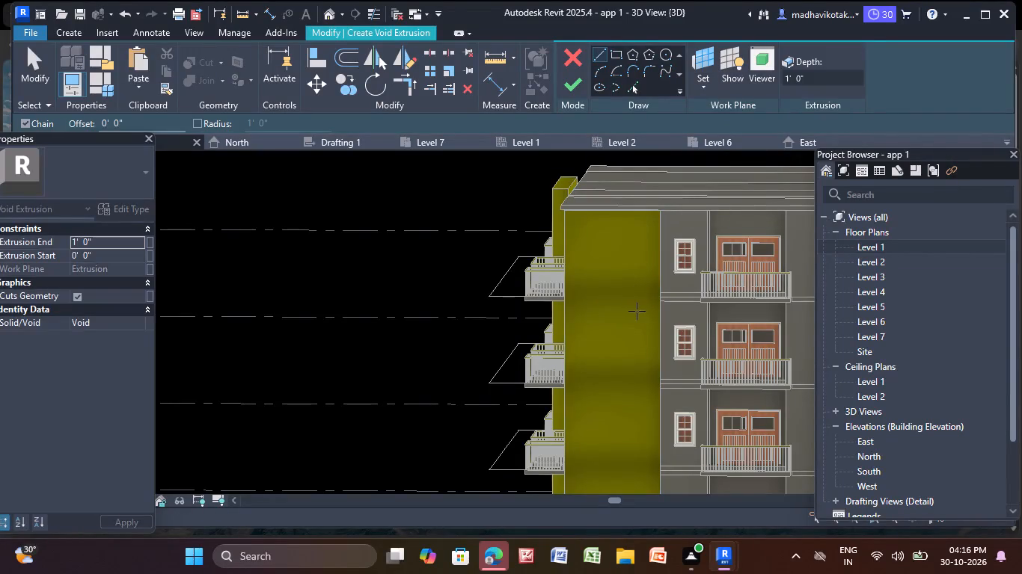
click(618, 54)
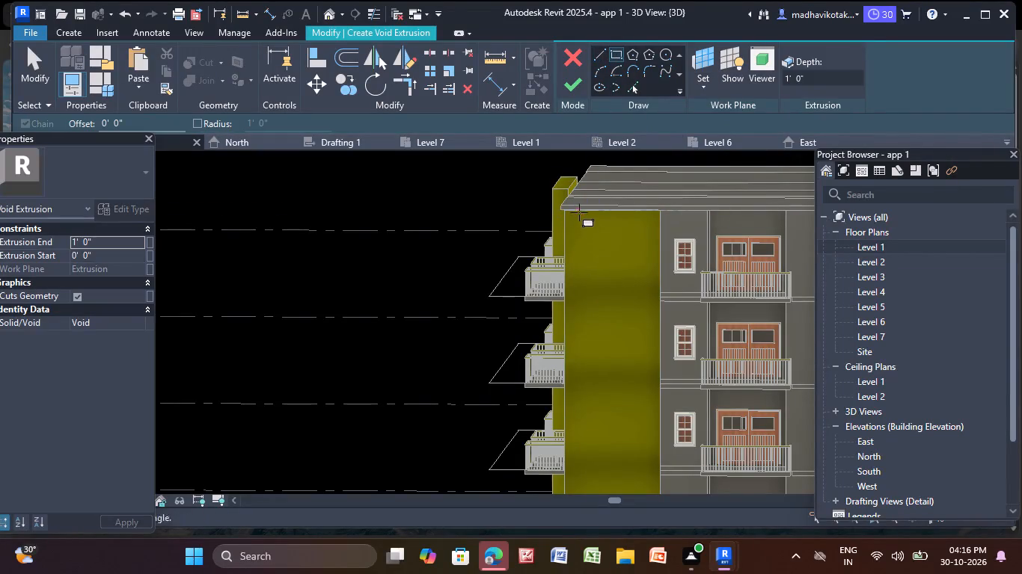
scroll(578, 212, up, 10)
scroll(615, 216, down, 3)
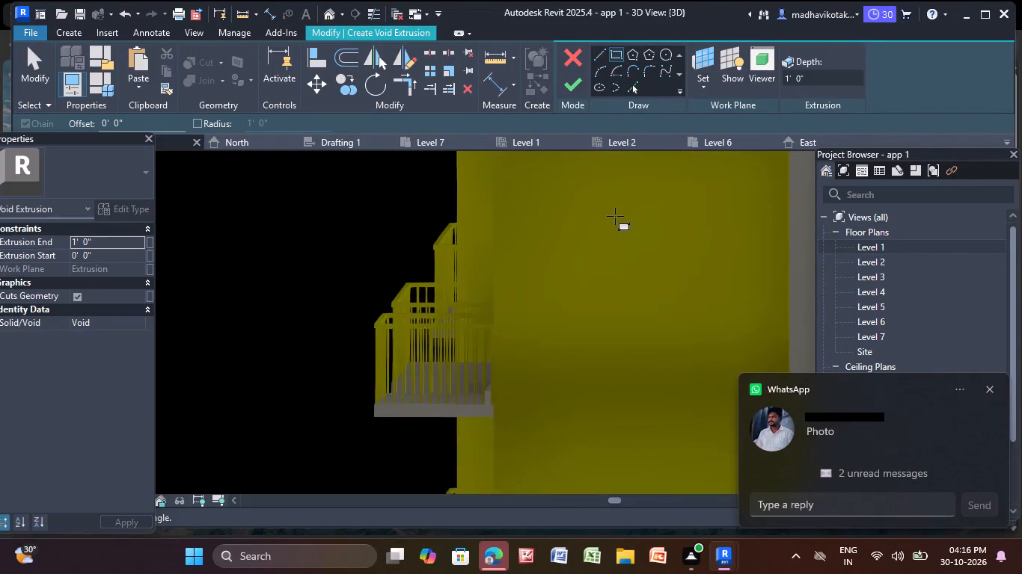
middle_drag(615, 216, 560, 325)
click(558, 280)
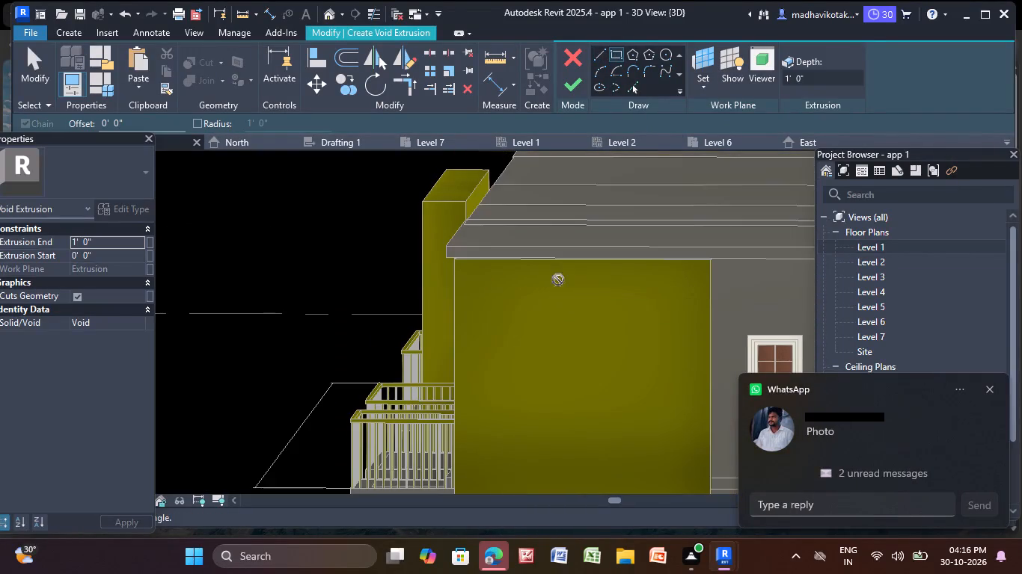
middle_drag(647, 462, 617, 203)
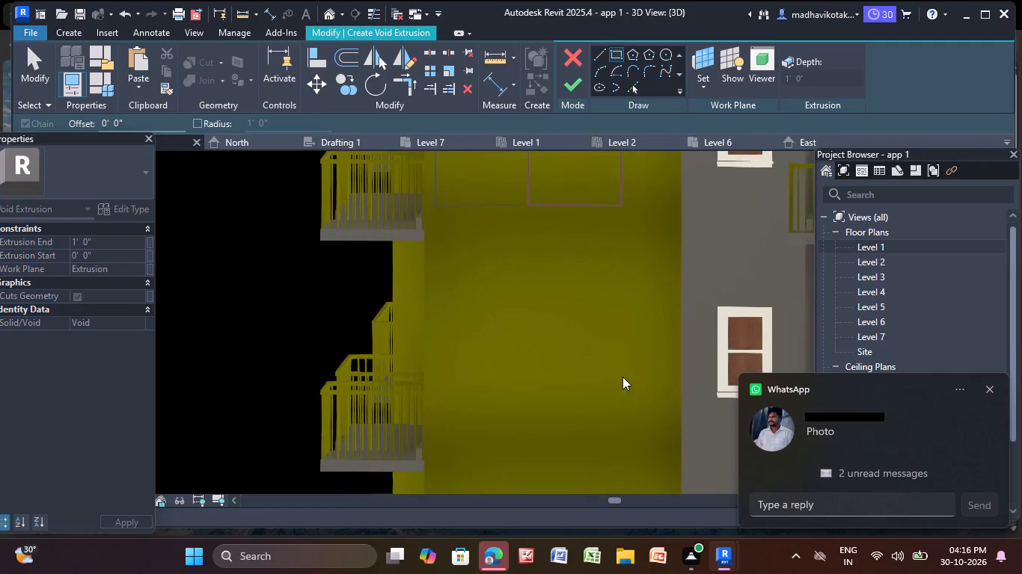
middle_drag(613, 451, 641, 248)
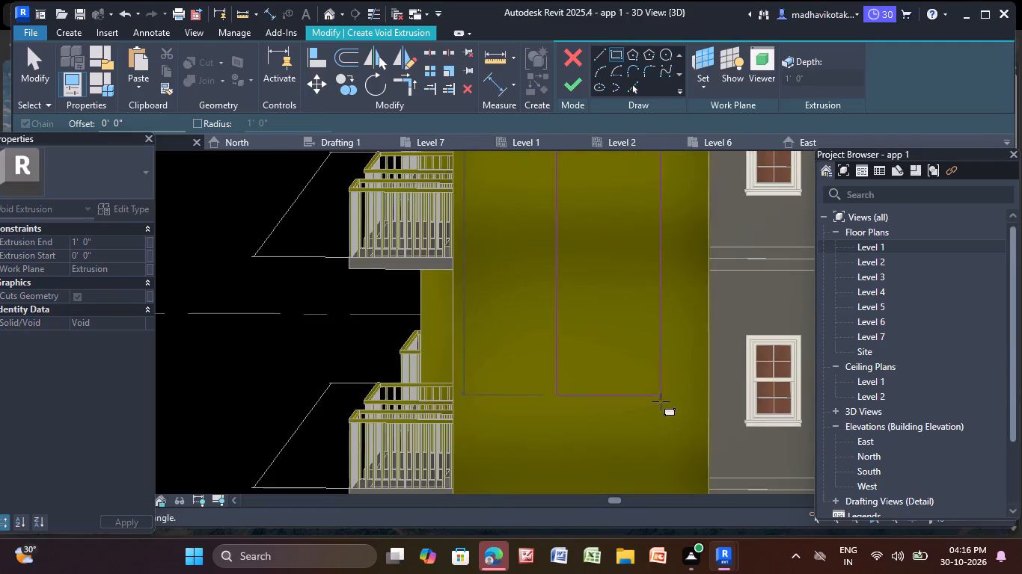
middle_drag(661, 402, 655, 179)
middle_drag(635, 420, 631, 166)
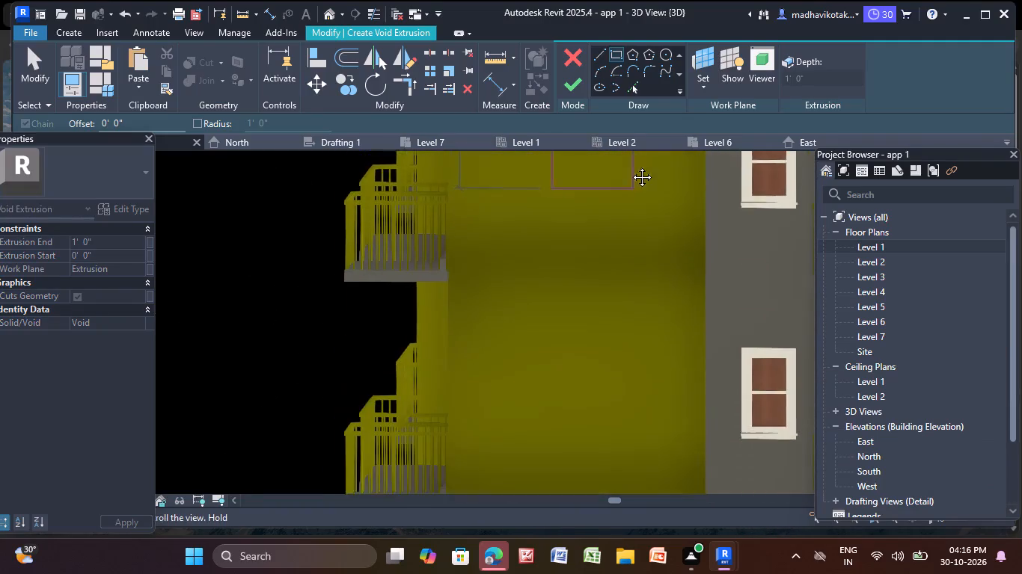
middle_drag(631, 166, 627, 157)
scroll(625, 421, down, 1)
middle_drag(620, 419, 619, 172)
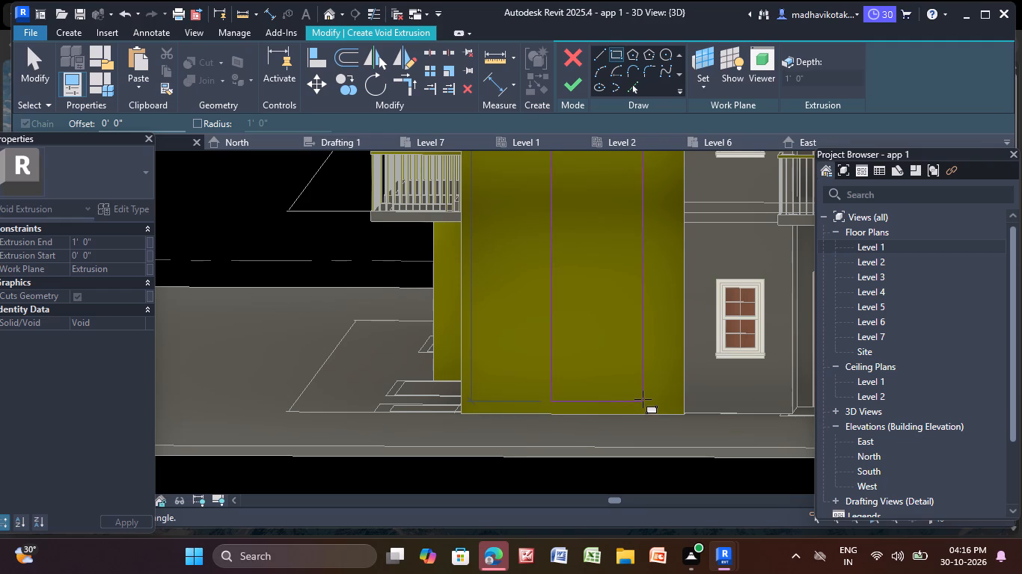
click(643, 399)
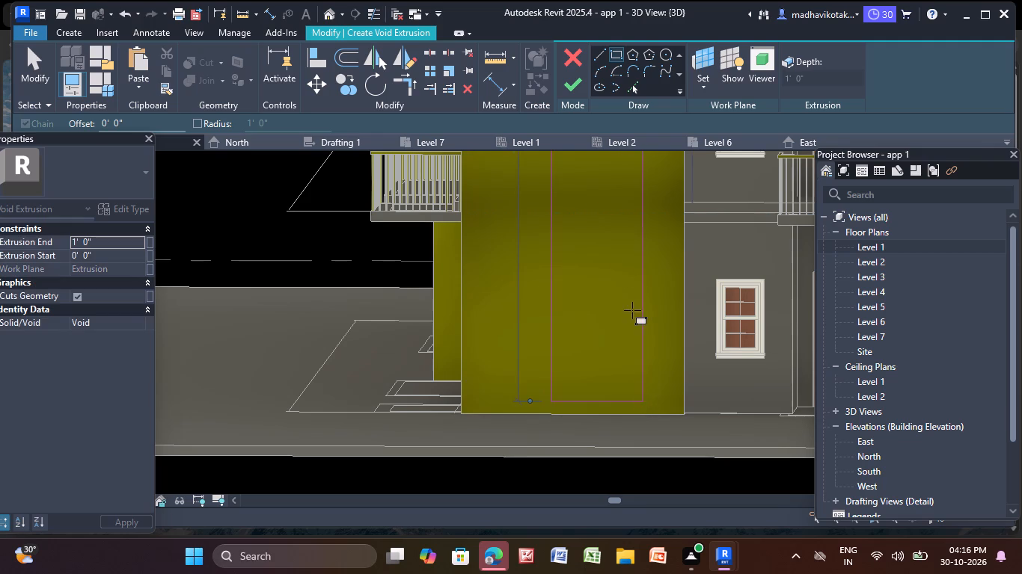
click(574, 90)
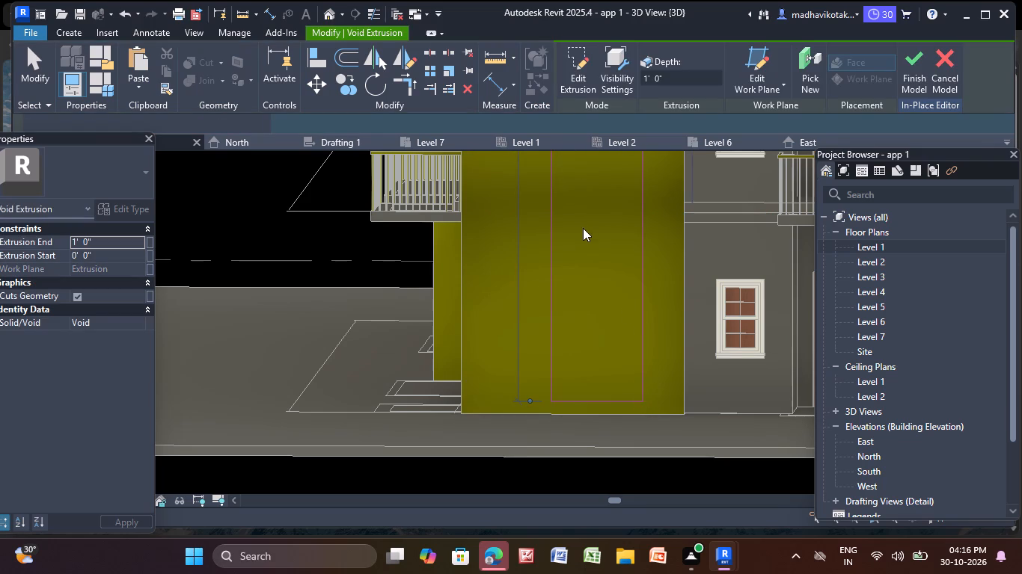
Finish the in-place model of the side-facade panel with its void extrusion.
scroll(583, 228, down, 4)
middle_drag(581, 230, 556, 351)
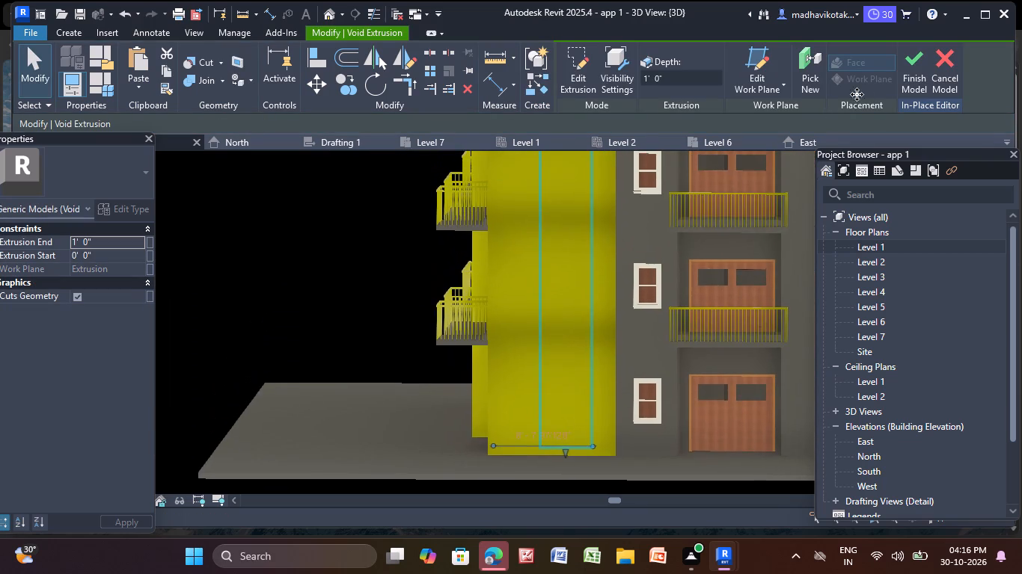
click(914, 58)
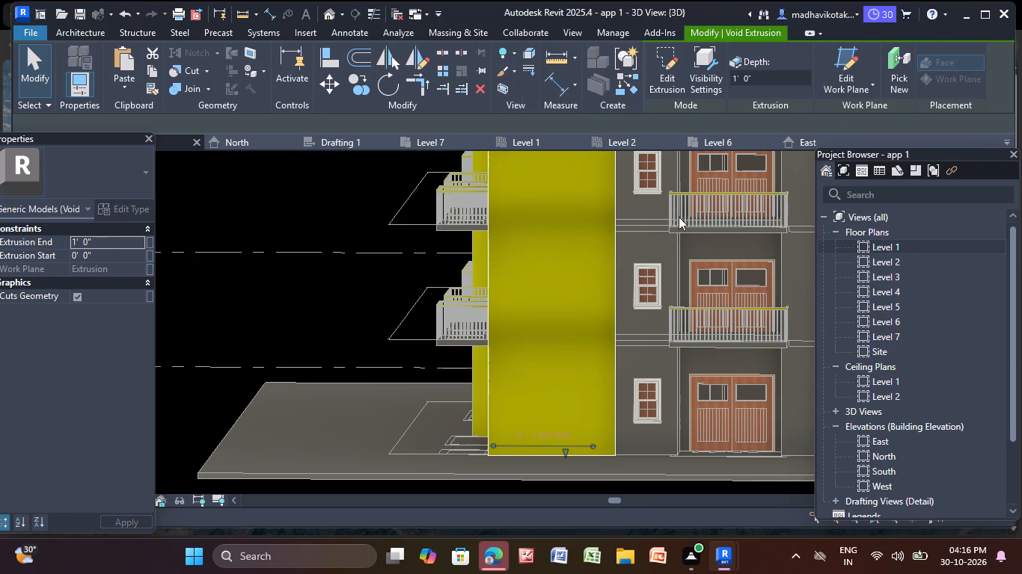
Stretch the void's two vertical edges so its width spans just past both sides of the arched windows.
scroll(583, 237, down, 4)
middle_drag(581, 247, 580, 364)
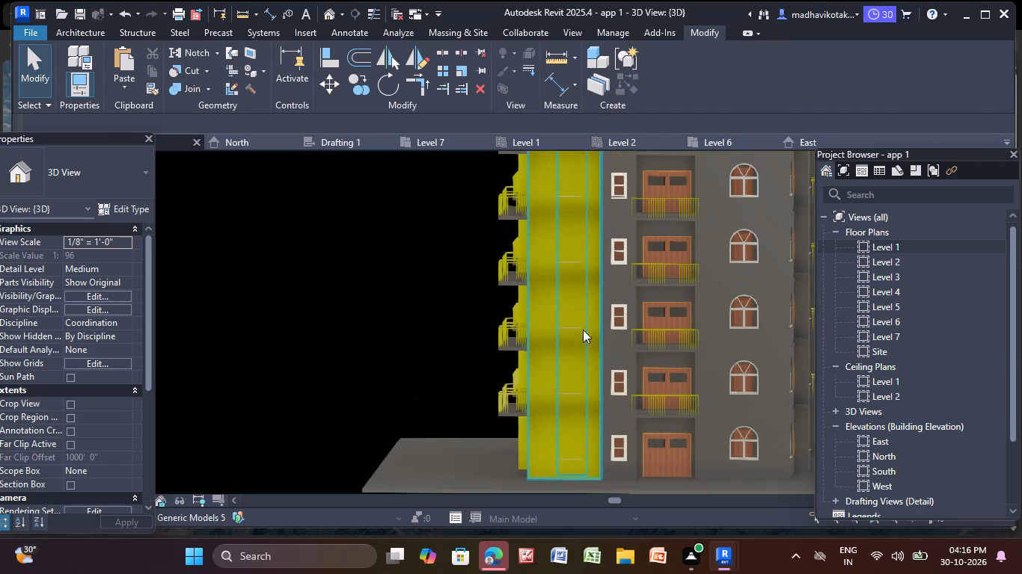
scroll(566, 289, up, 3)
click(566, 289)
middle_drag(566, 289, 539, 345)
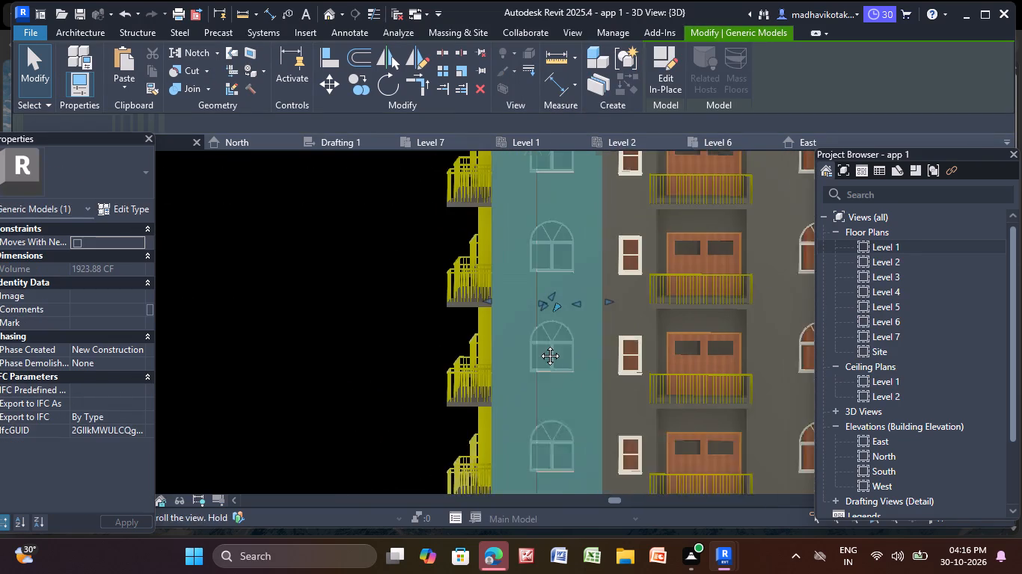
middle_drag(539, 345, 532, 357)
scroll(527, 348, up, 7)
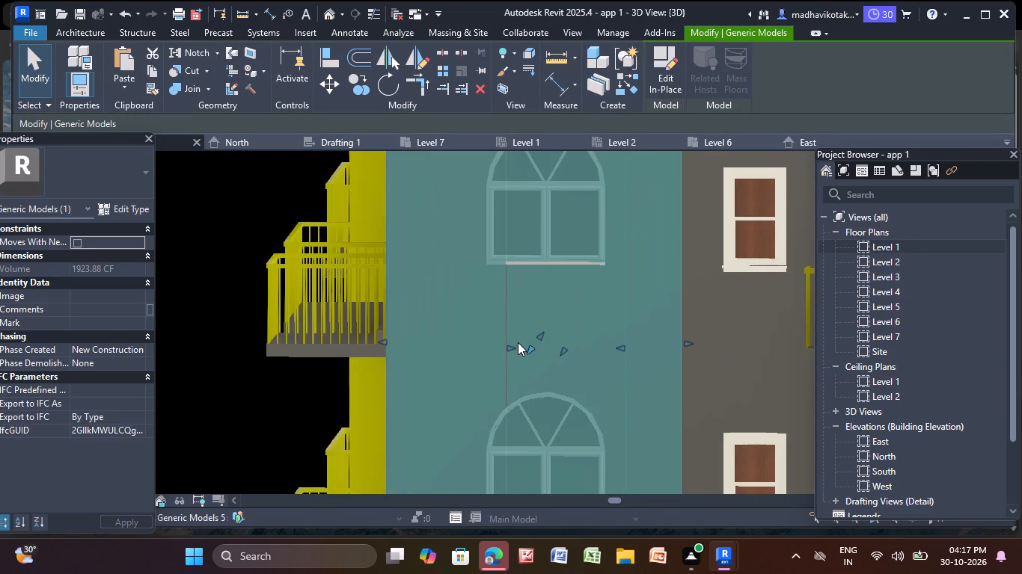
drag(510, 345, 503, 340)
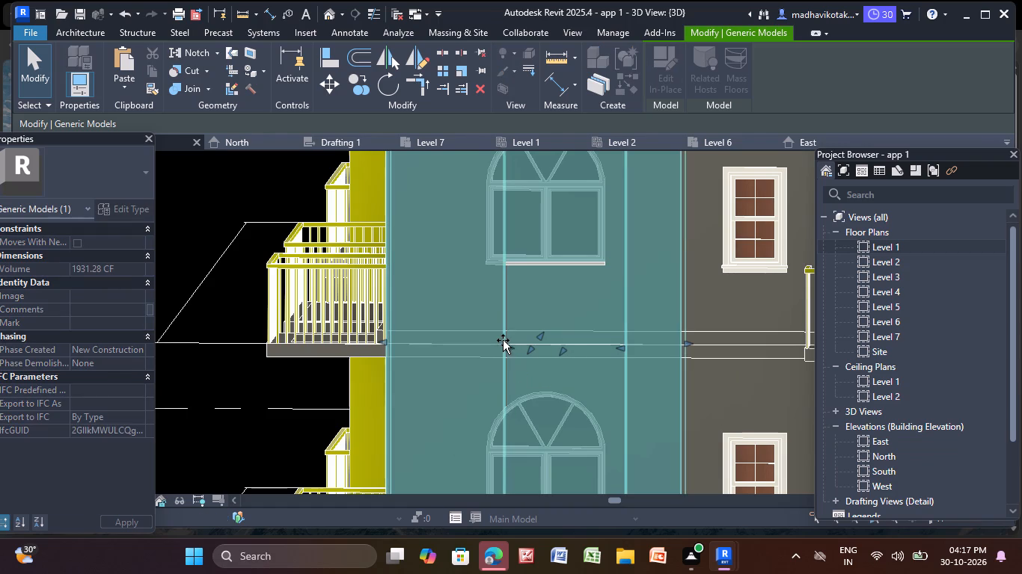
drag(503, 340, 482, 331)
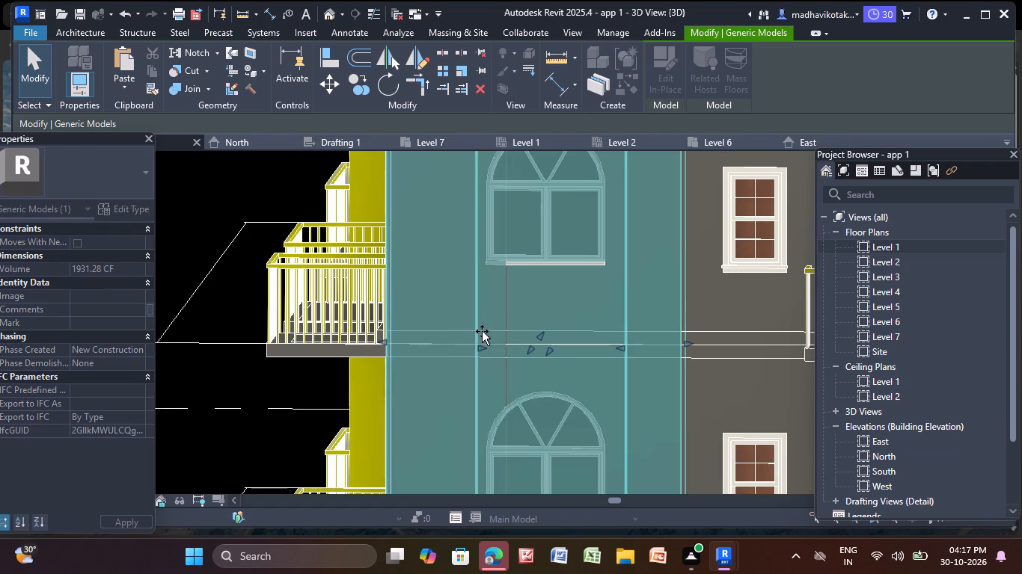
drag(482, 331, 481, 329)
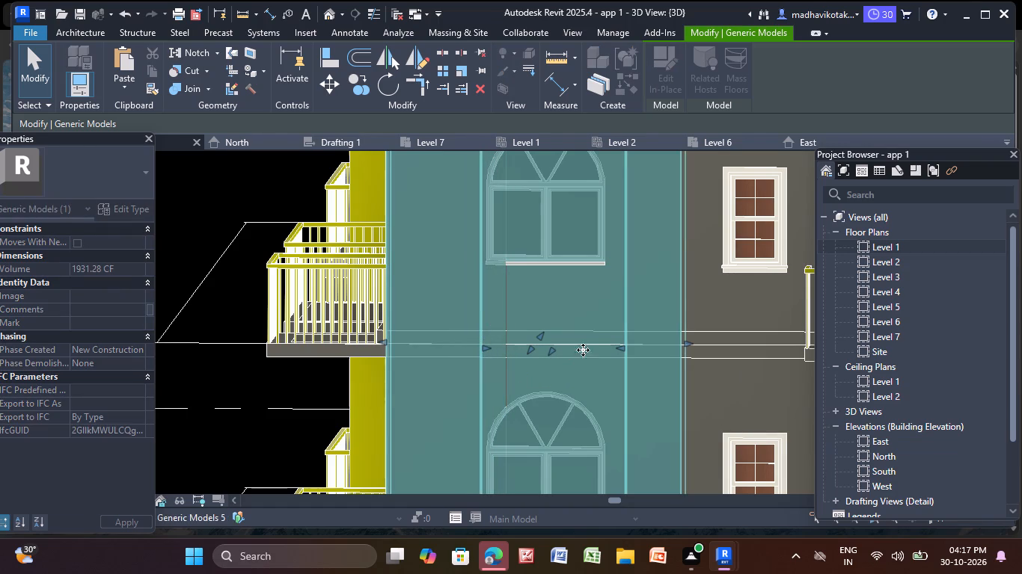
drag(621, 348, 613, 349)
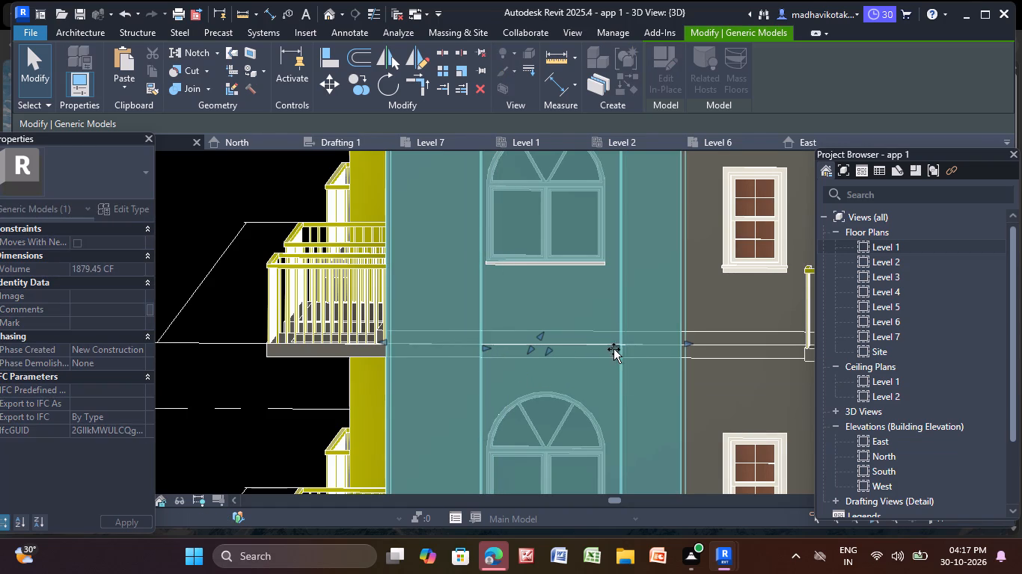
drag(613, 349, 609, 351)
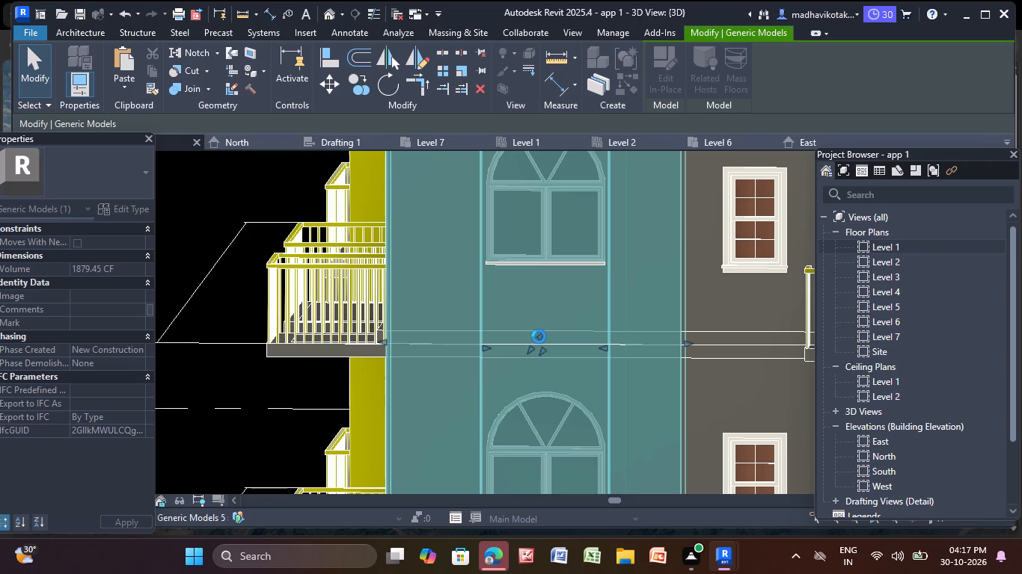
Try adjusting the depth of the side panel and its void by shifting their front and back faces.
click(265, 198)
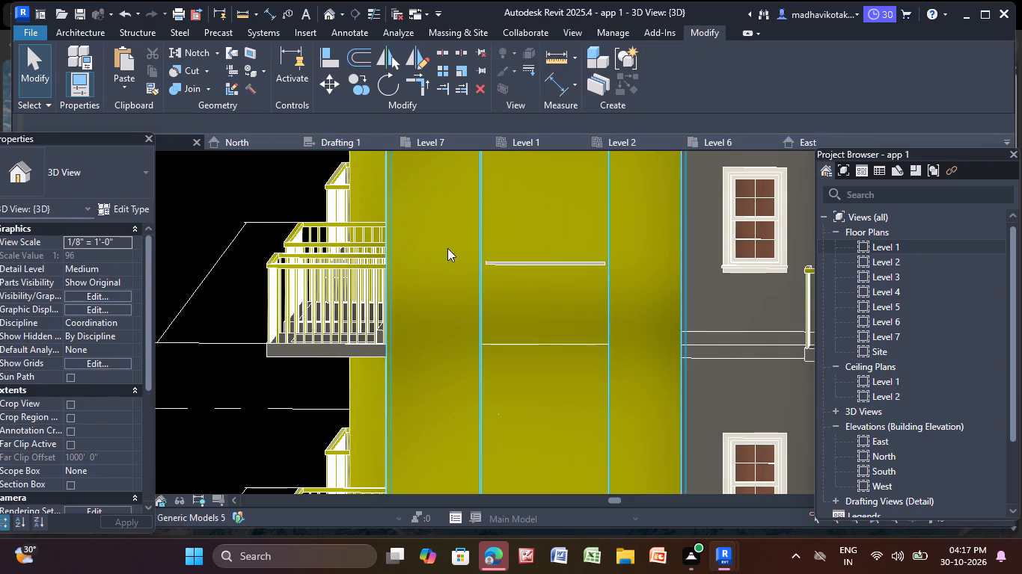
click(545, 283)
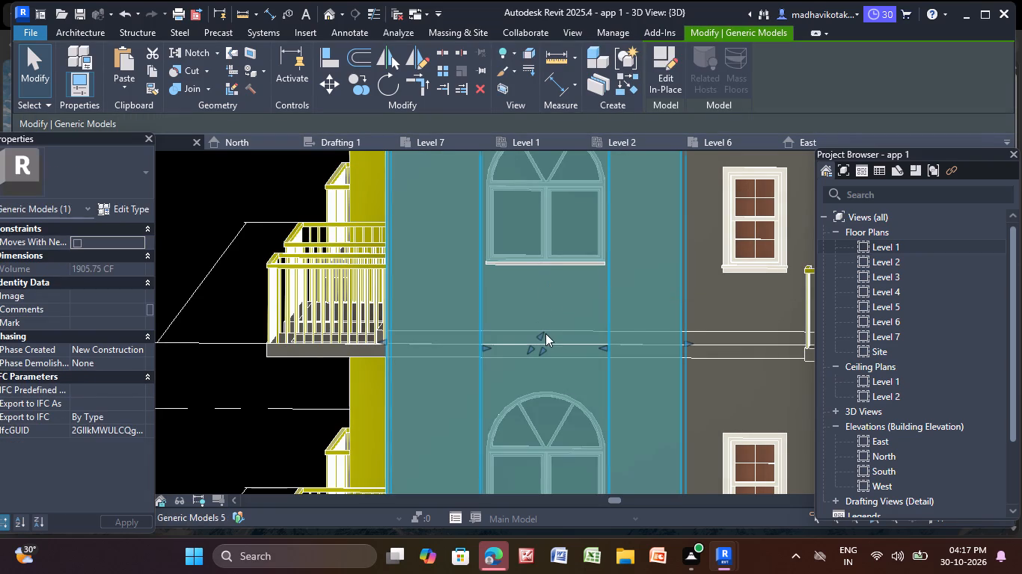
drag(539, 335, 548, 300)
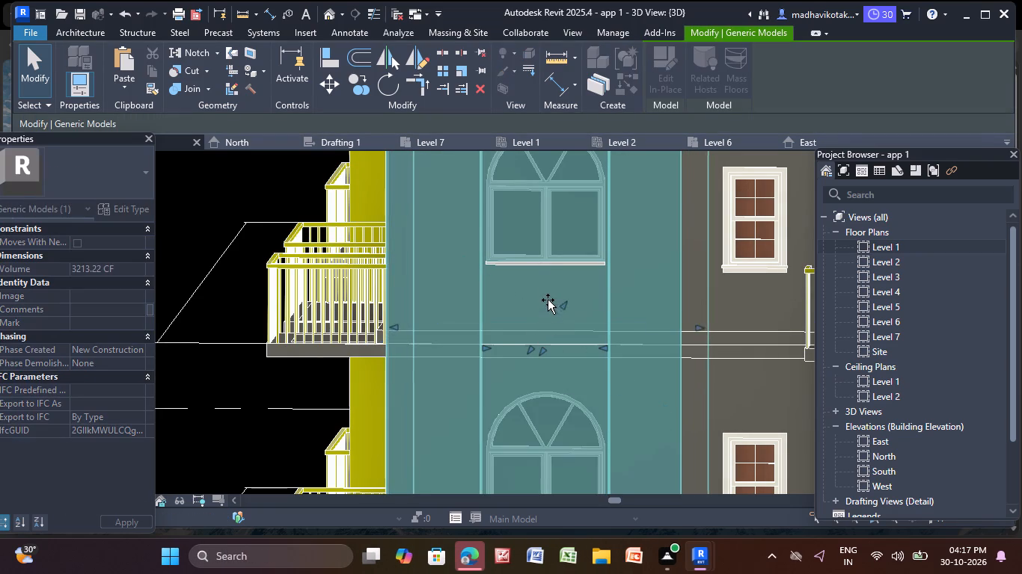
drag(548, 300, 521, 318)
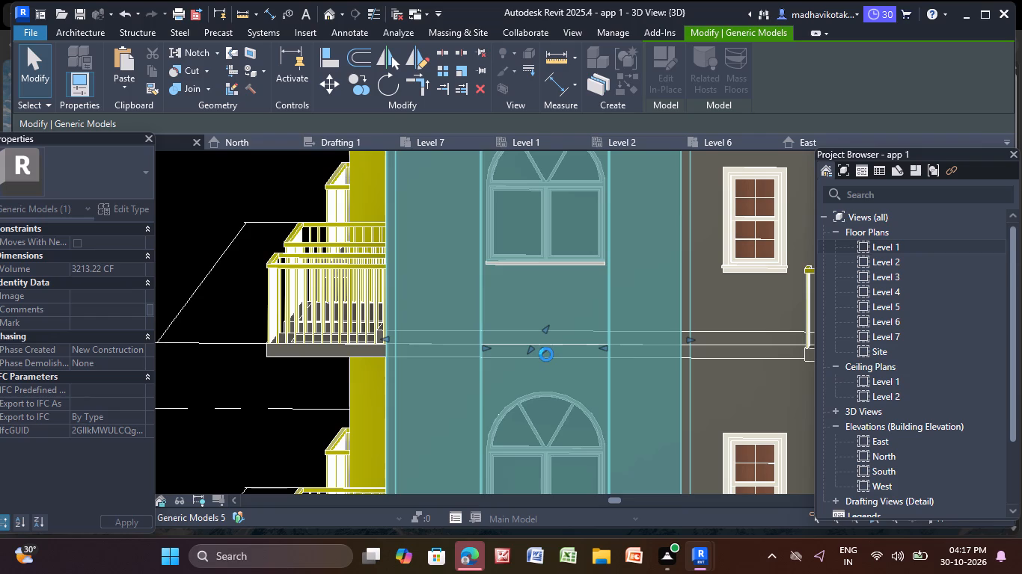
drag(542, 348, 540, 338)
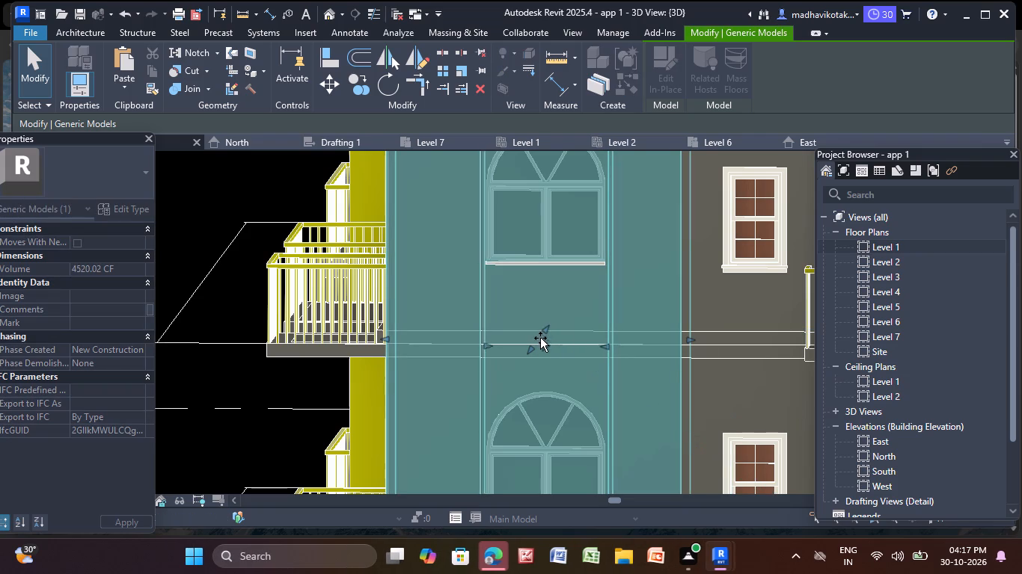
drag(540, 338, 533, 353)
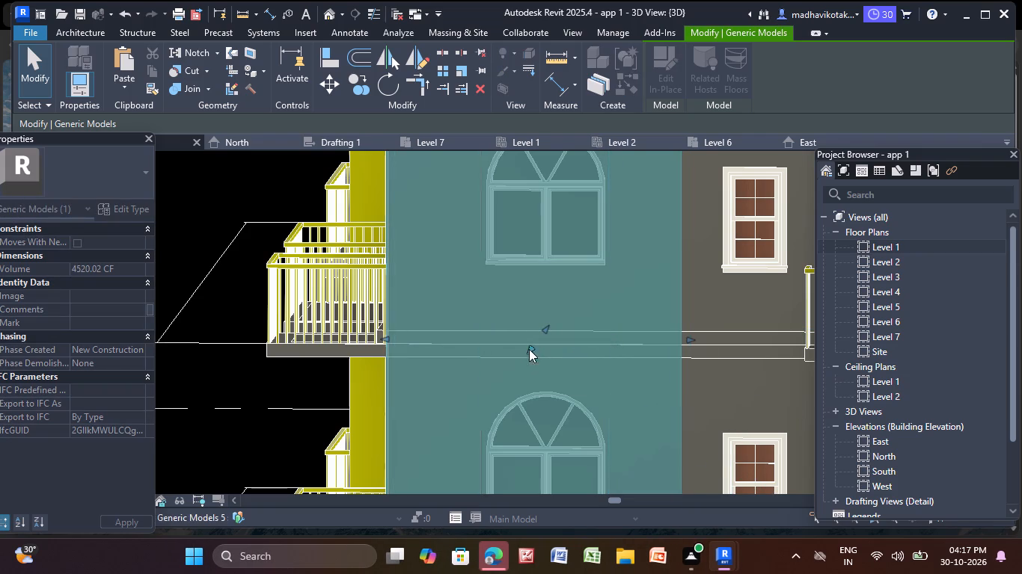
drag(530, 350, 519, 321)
Delete the in-place panel from the side facade's arched-window column.
key(Delete)
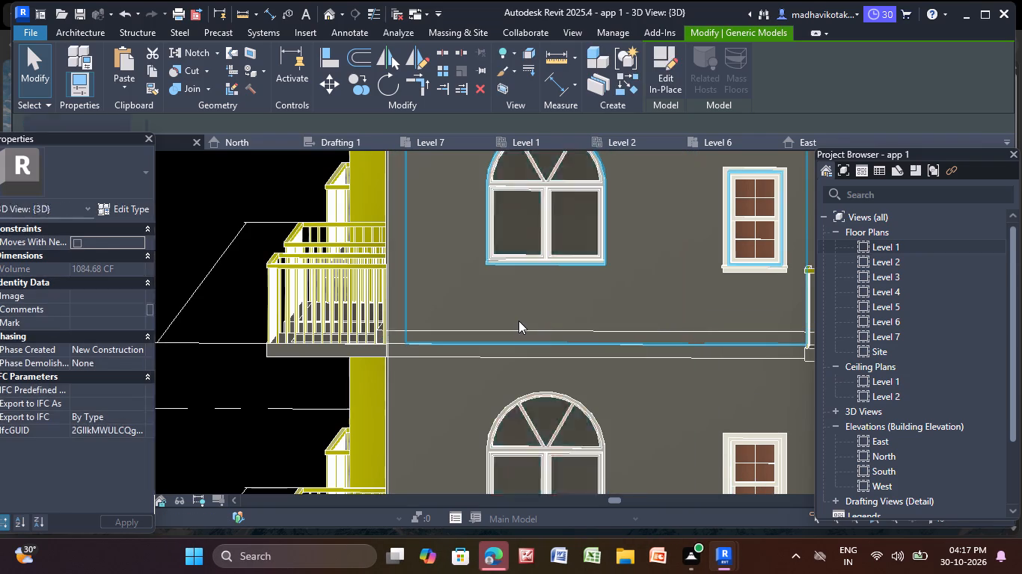
Examine the whole building from the side facade around to the facade with the open staircase.
scroll(578, 272, down, 10)
middle_drag(600, 312, 578, 418)
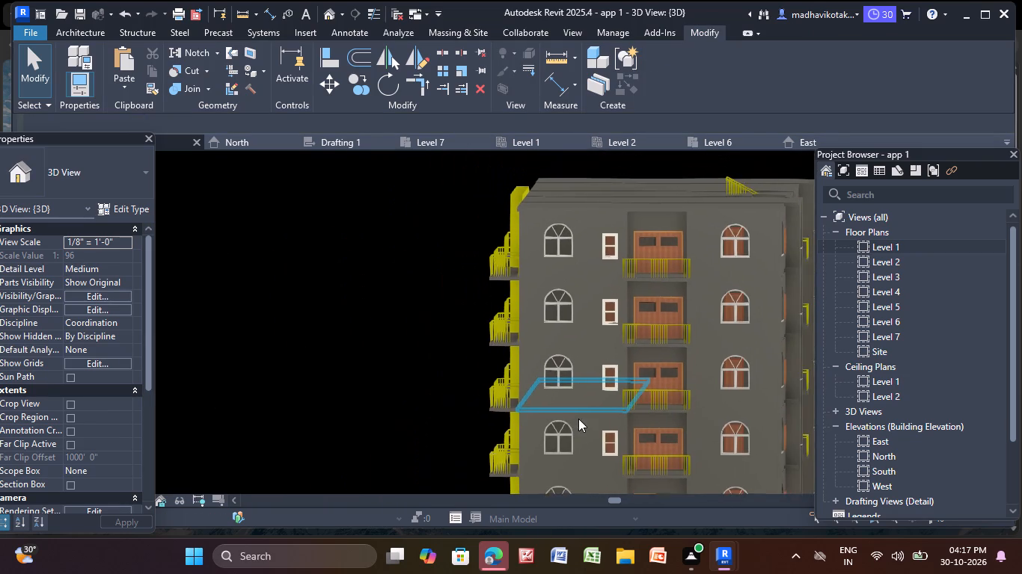
scroll(530, 251, down, 4)
middle_drag(567, 259, 563, 256)
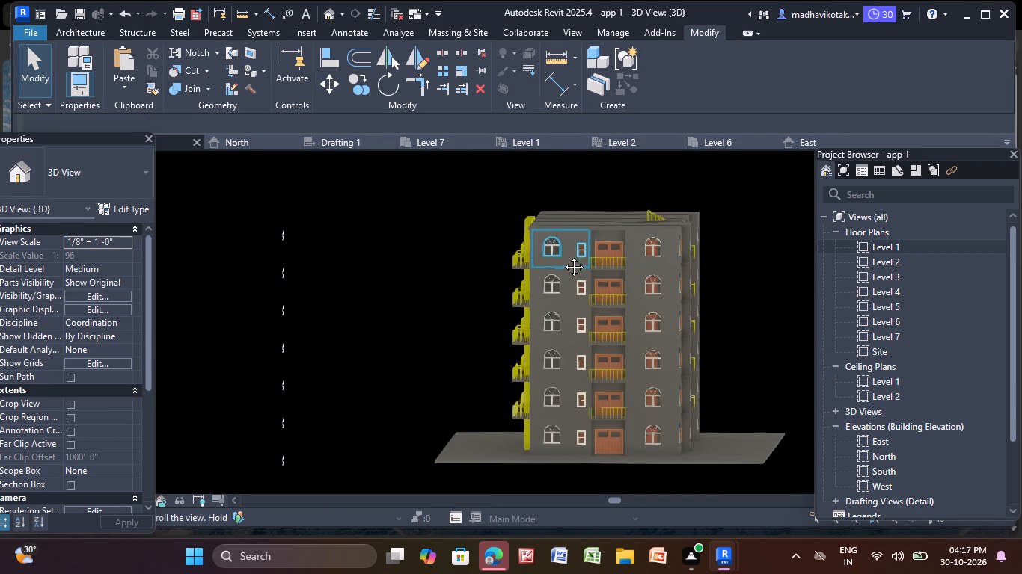
middle_drag(563, 256, 544, 232)
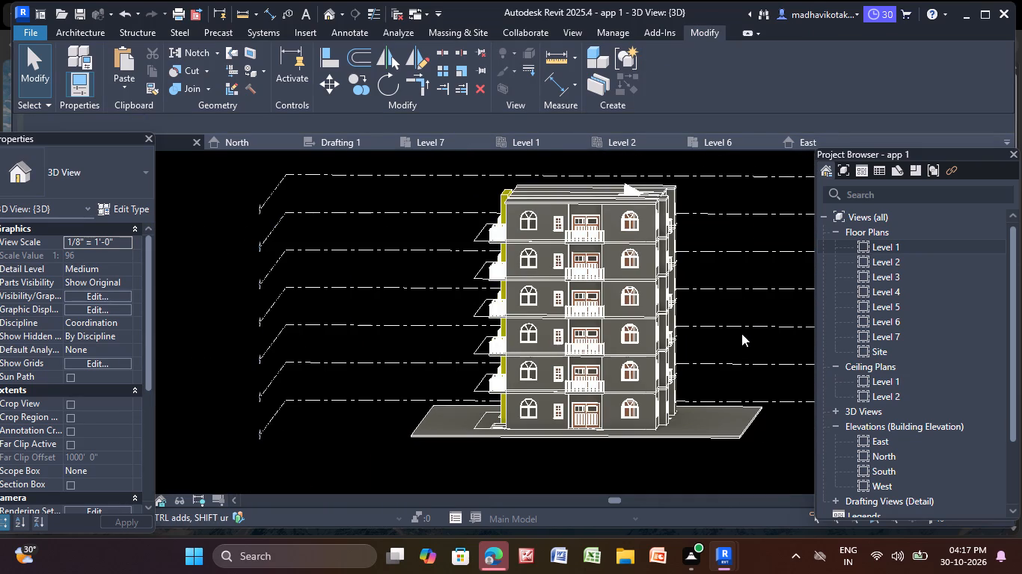
middle_drag(741, 333, 583, 357)
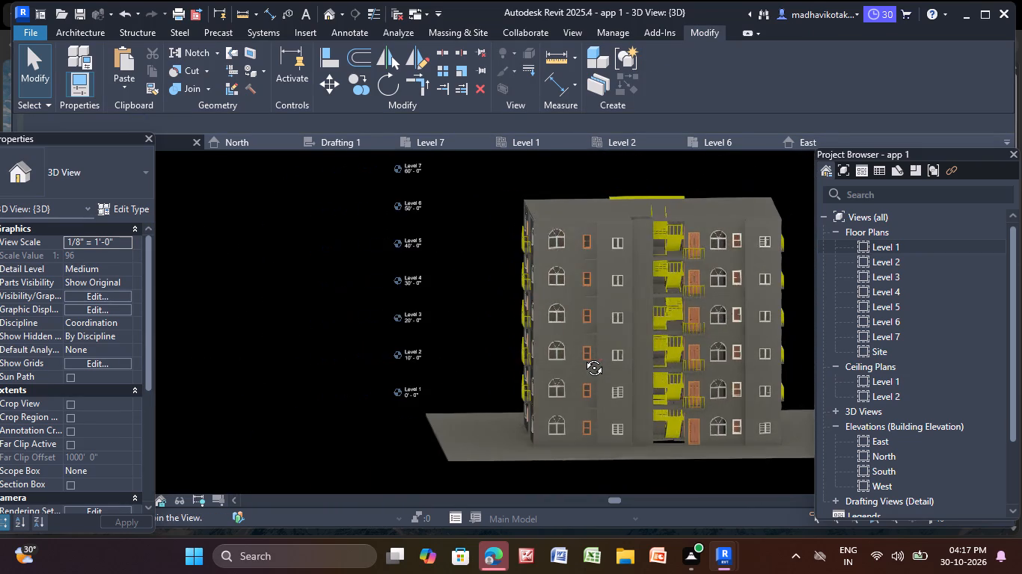
middle_drag(583, 357, 576, 342)
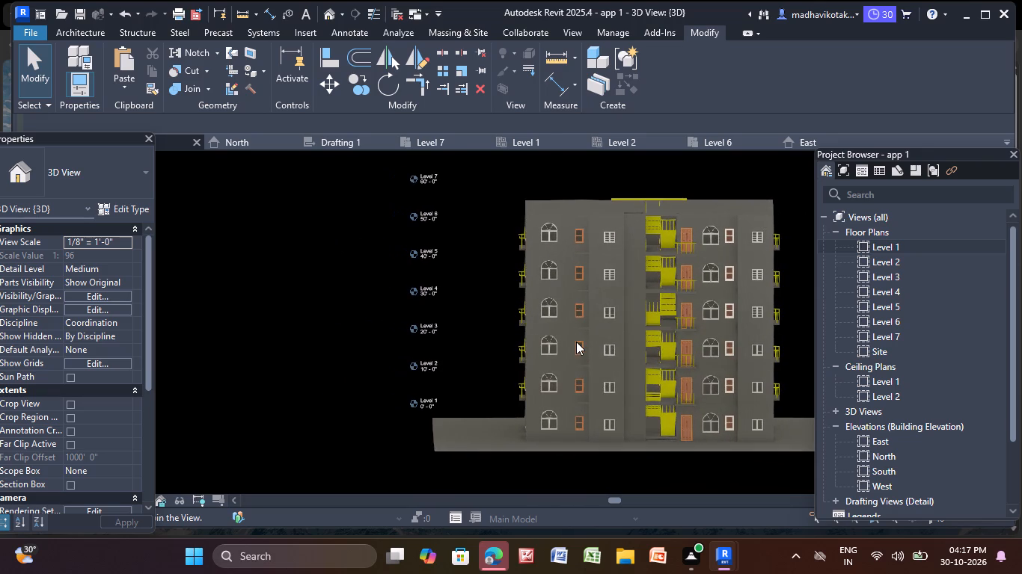
scroll(622, 297, up, 1)
middle_drag(622, 297, 604, 306)
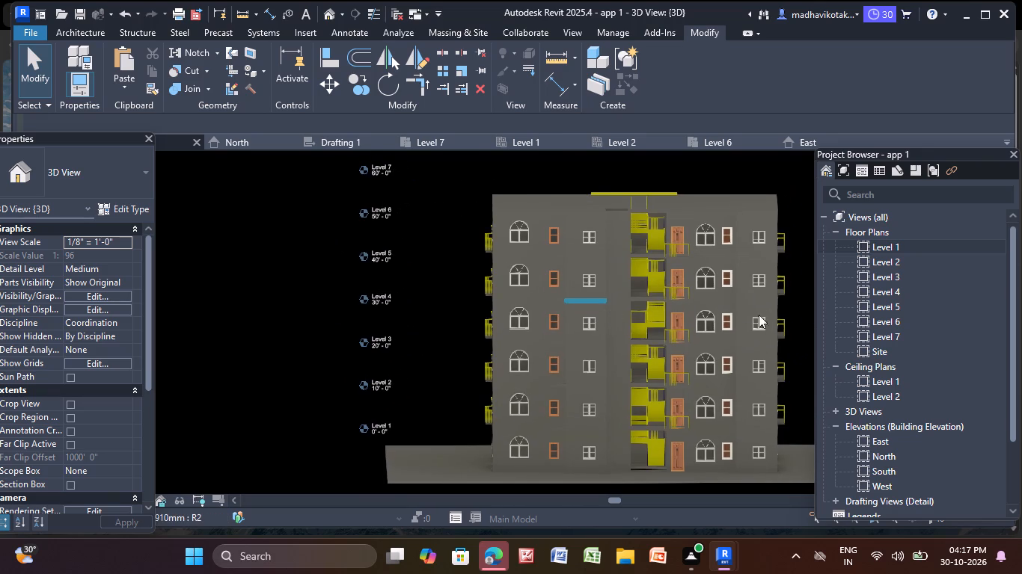
Paint the top-storey wall face around the end arched window of the staircase facade with the Wood - Stained material.
click(263, 75)
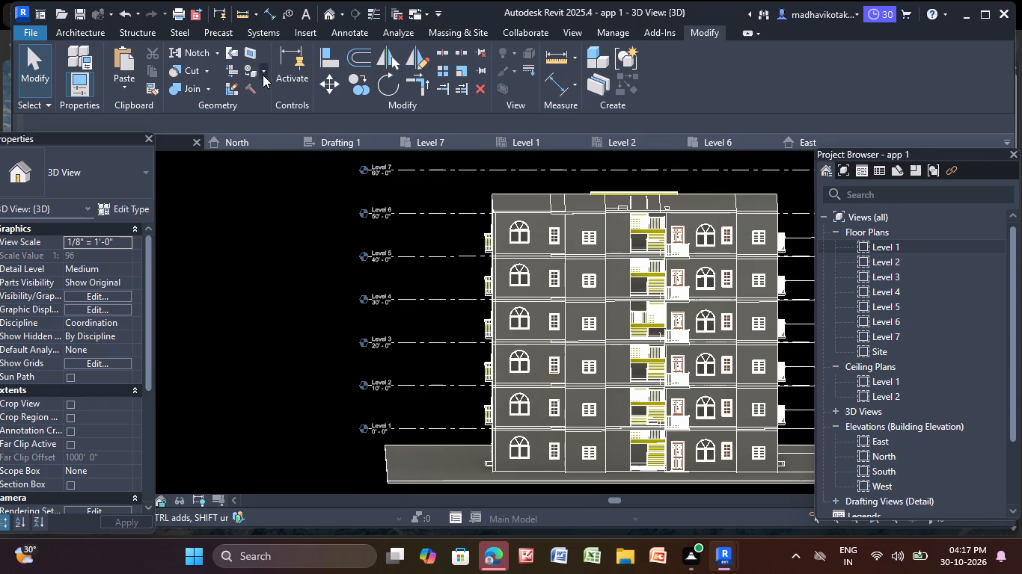
click(269, 96)
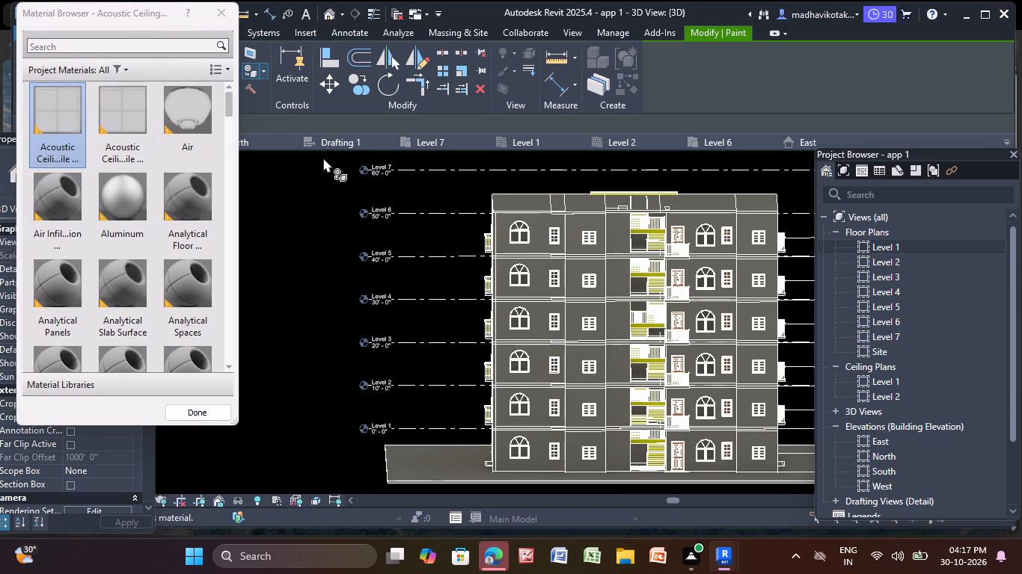
scroll(161, 185, down, 7)
scroll(168, 249, down, 2)
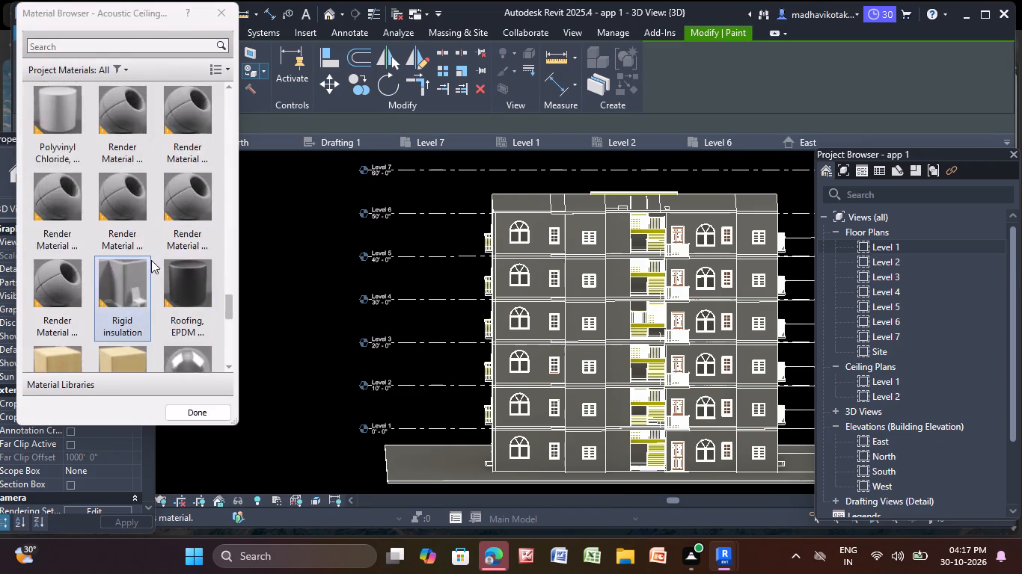
scroll(151, 260, down, 7)
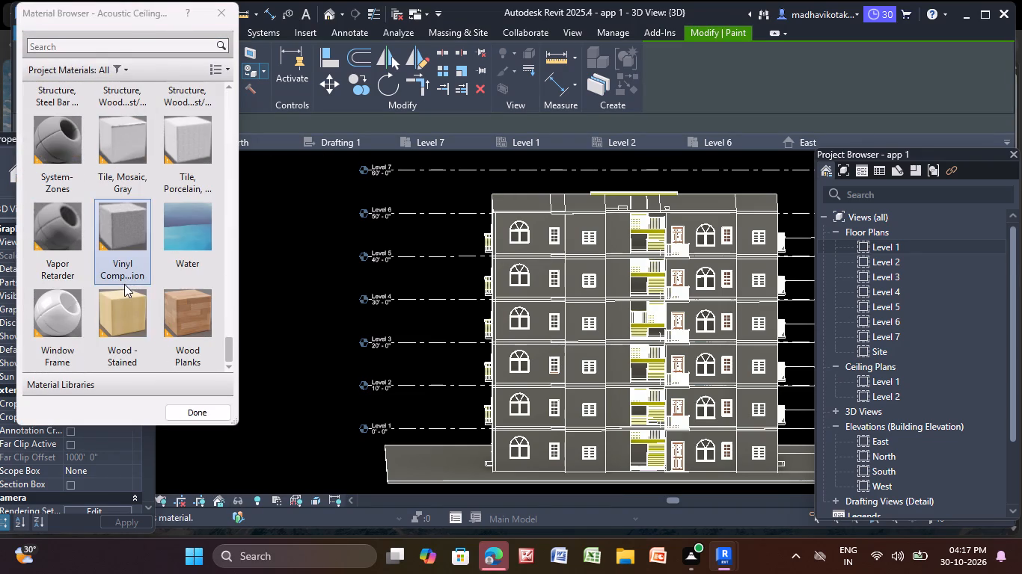
click(135, 310)
scroll(536, 253, up, 2)
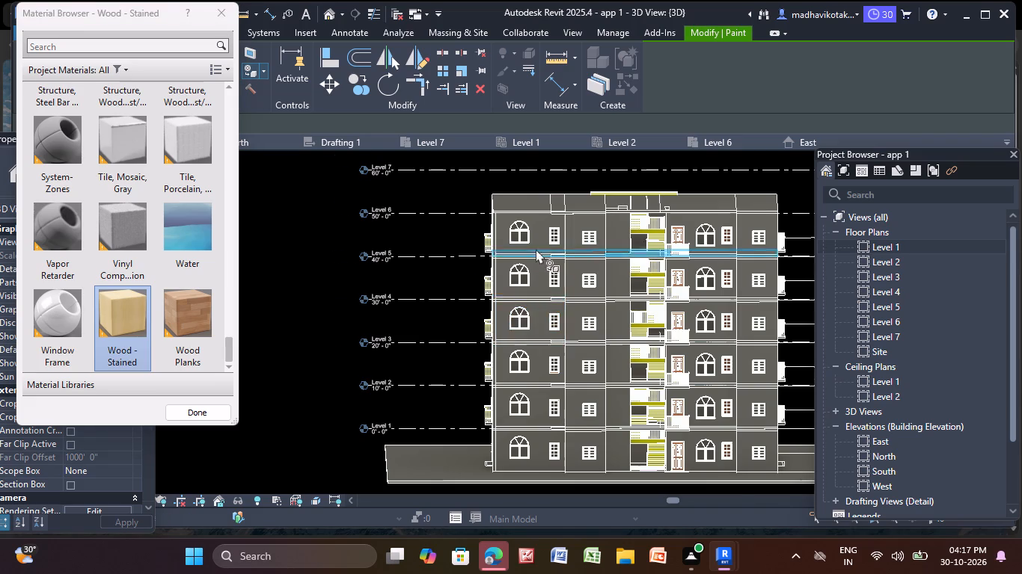
scroll(536, 249, up, 7)
click(549, 199)
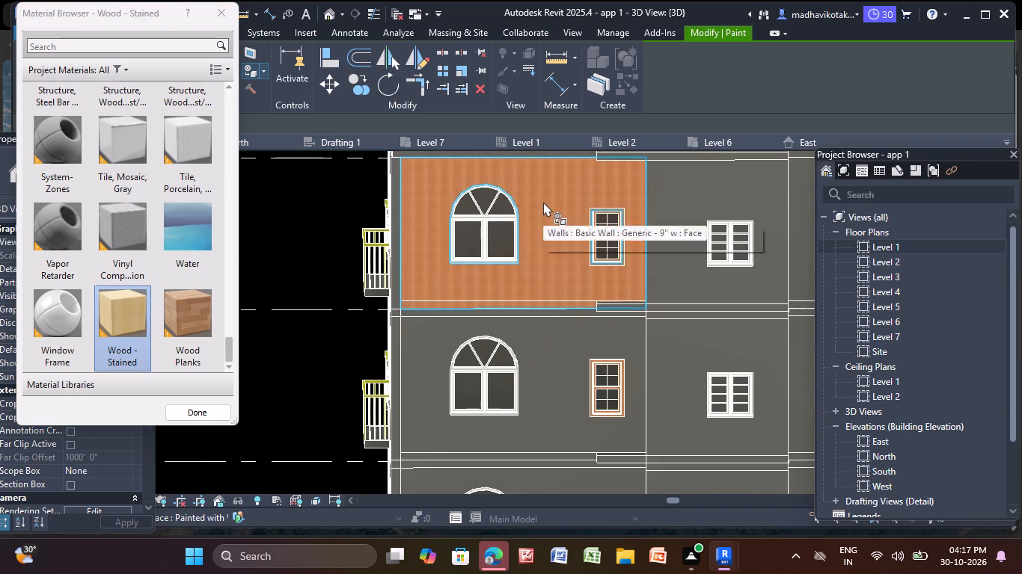
Paint the matching wall faces on the next three storeys below with Wood - Stained.
scroll(551, 348, down, 4)
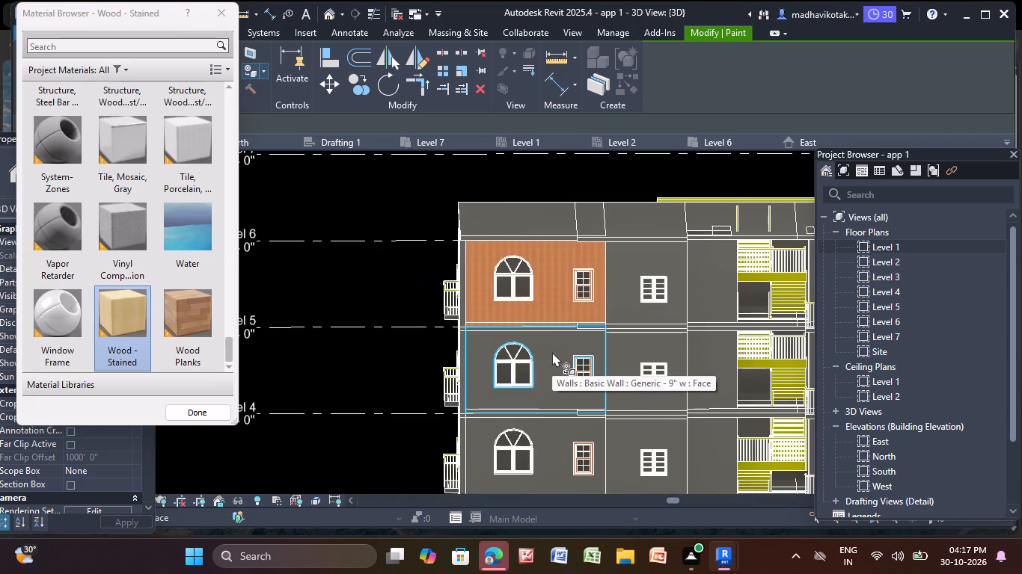
middle_drag(551, 352, 539, 330)
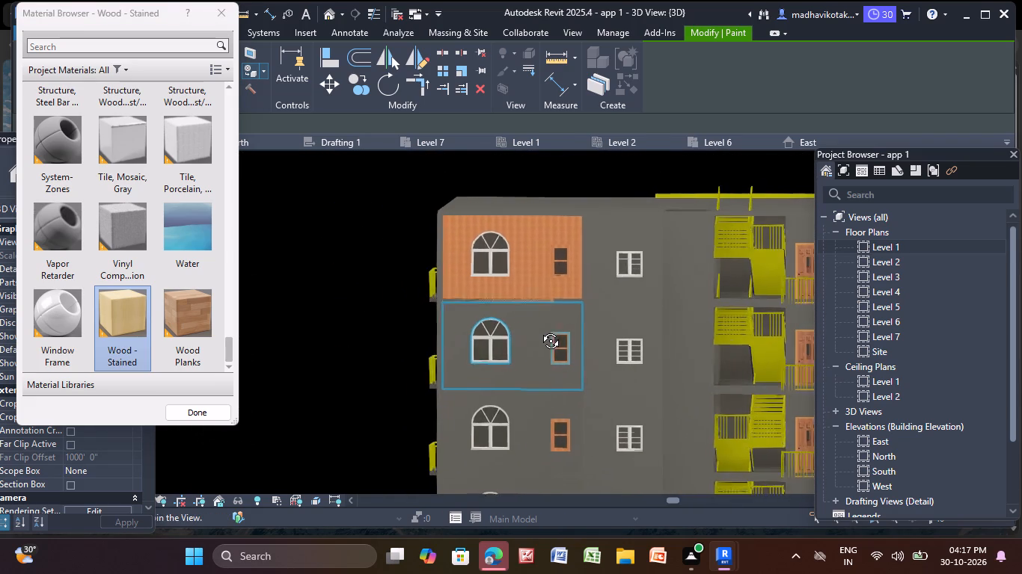
middle_drag(539, 330, 539, 331)
click(530, 329)
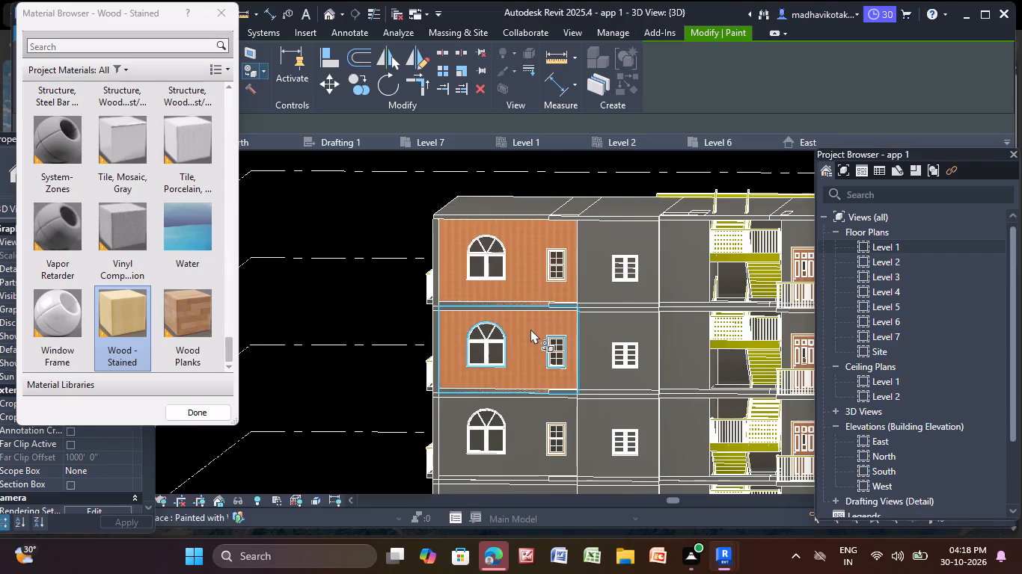
scroll(530, 329, down, 5)
middle_drag(530, 329, 501, 257)
scroll(485, 313, up, 4)
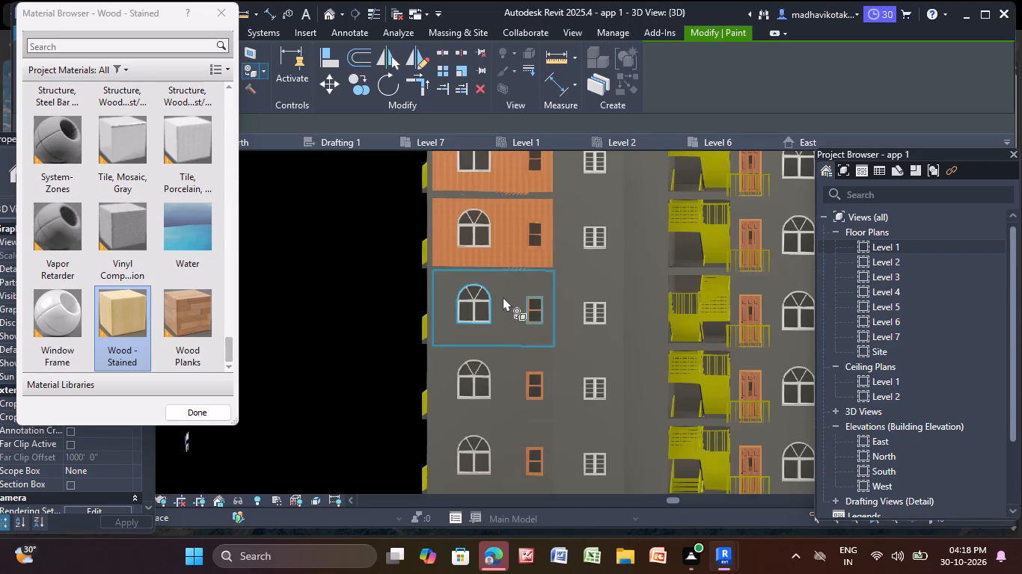
click(503, 296)
click(507, 375)
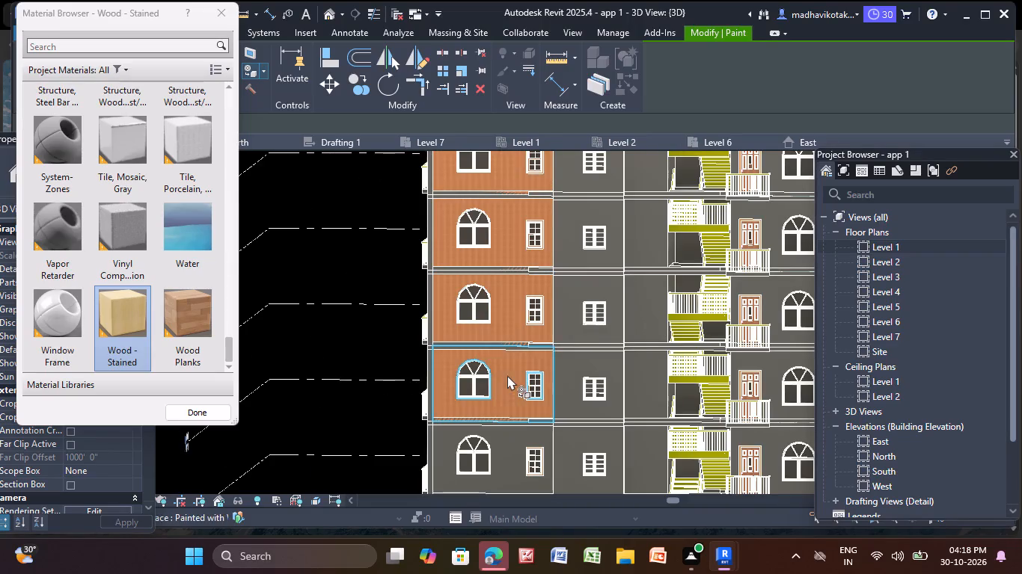
Paint the grey floor band between the second and third painted storeys from the top with Wood - Stained.
scroll(473, 247, up, 10)
scroll(498, 327, up, 5)
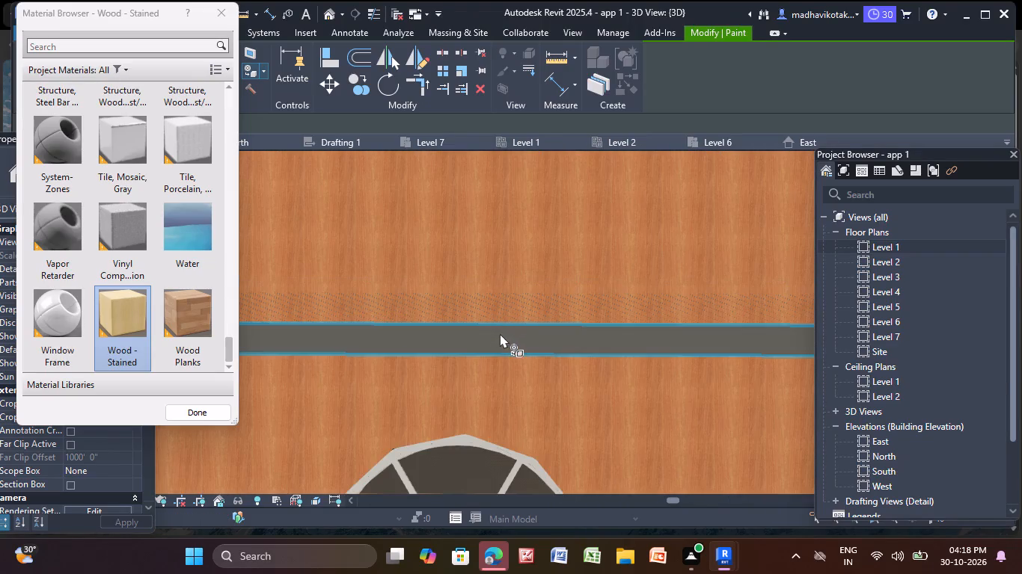
click(500, 336)
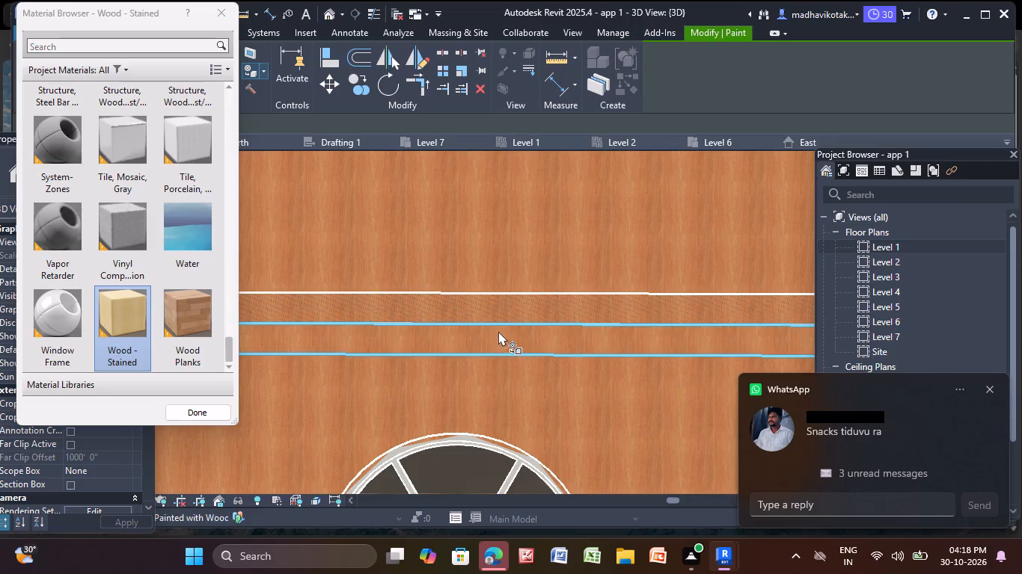
Delete the projecting roof slab piece at the painted floor band, near the inner corner of the wood-finished bay.
scroll(492, 315, down, 6)
middle_drag(490, 306, 434, 336)
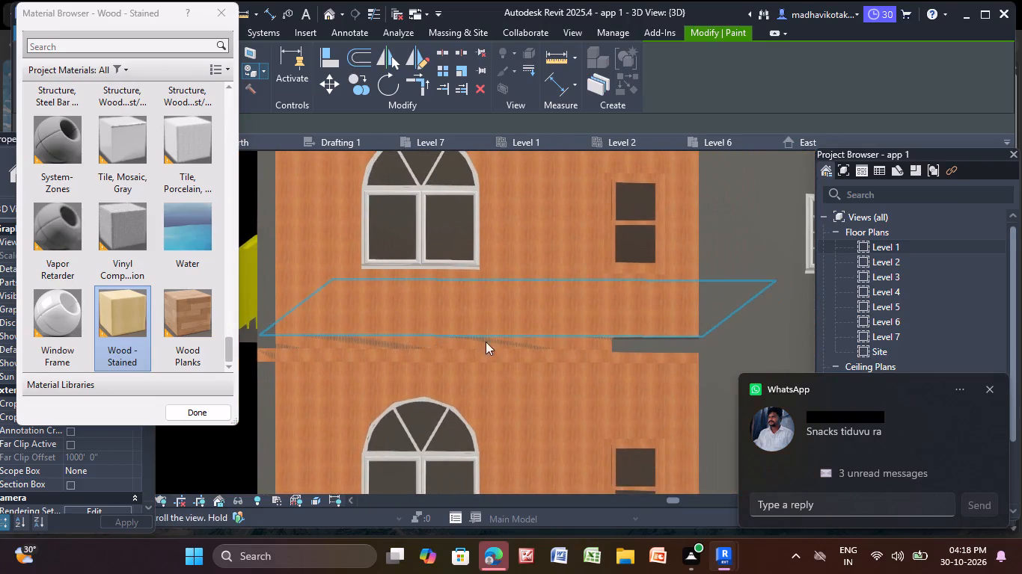
scroll(658, 335, up, 3)
shift+middle_drag(658, 349, 661, 369)
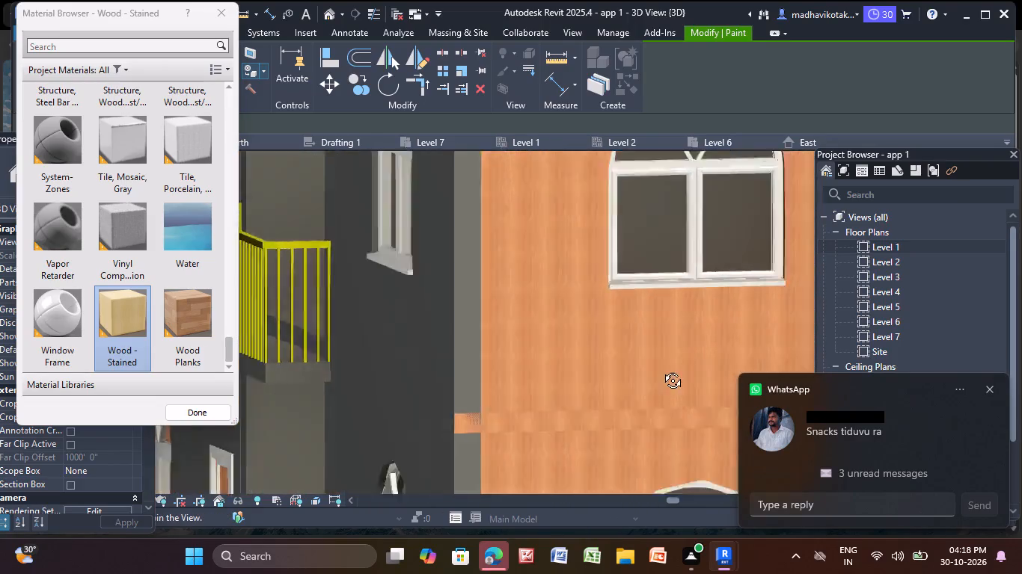
shift+middle_drag(661, 369, 655, 368)
scroll(655, 364, down, 5)
middle_drag(647, 359, 599, 307)
scroll(590, 348, up, 5)
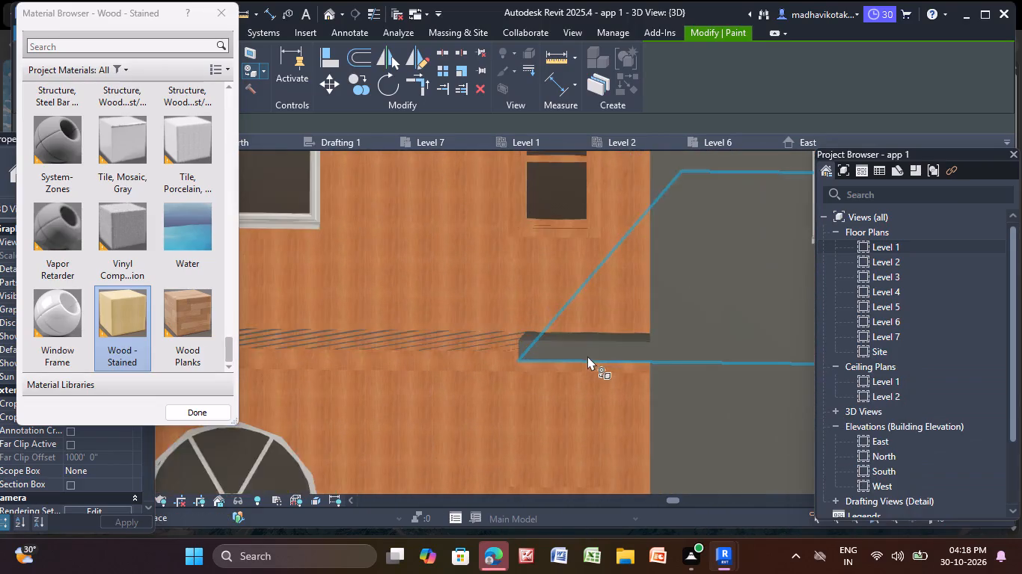
scroll(587, 356, up, 3)
scroll(594, 350, down, 4)
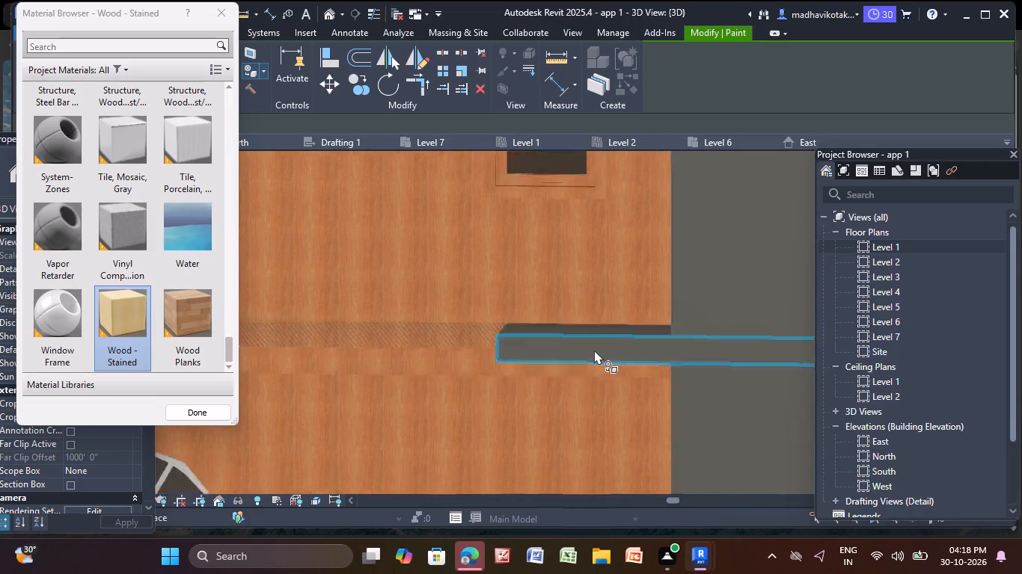
scroll(594, 350, down, 1)
shift+middle_drag(590, 360, 656, 370)
scroll(658, 368, down, 4)
middle_drag(651, 362, 415, 282)
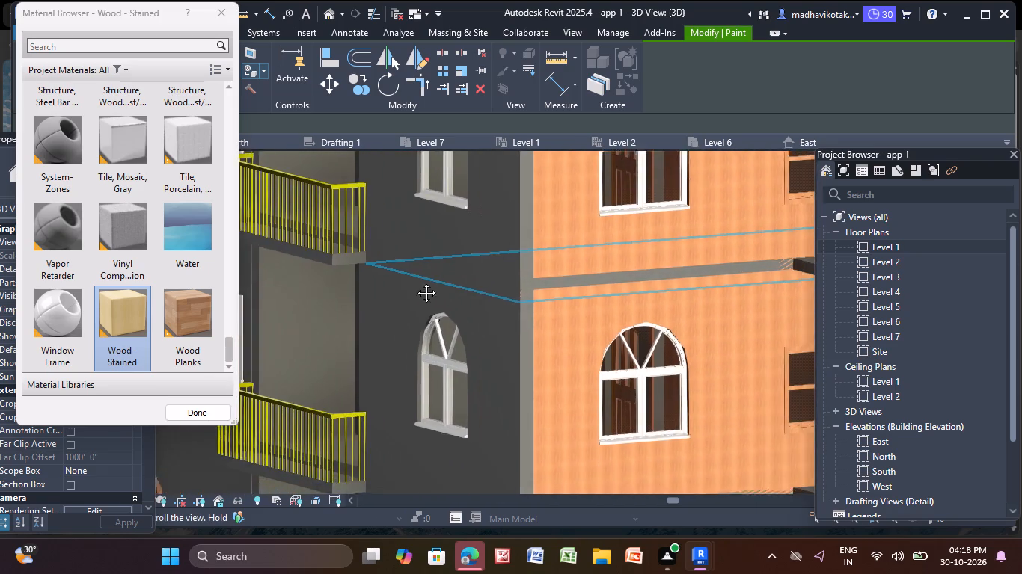
middle_drag(415, 282, 272, 294)
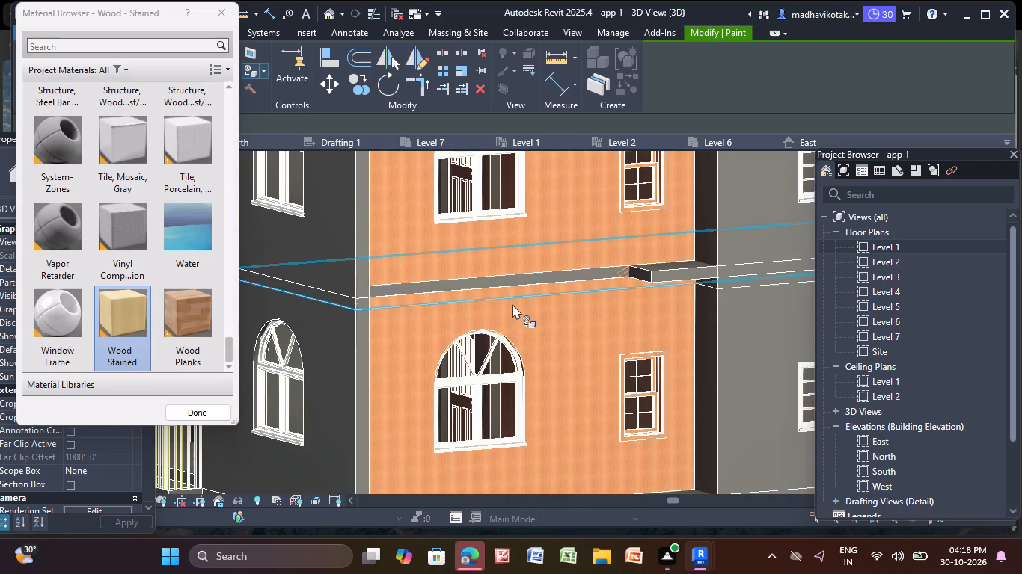
key(Escape)
key(Escape)
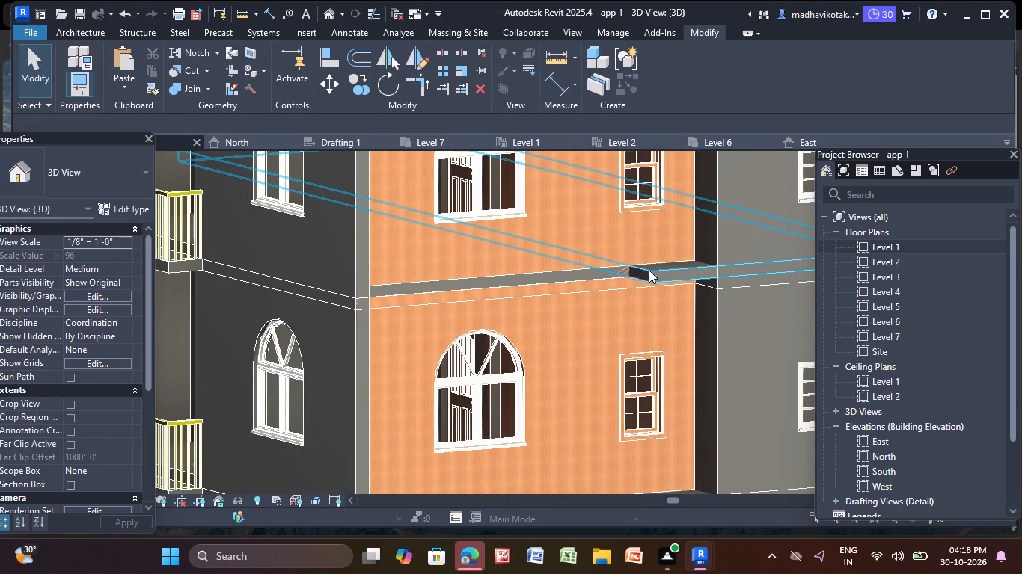
click(649, 270)
key(Delete)
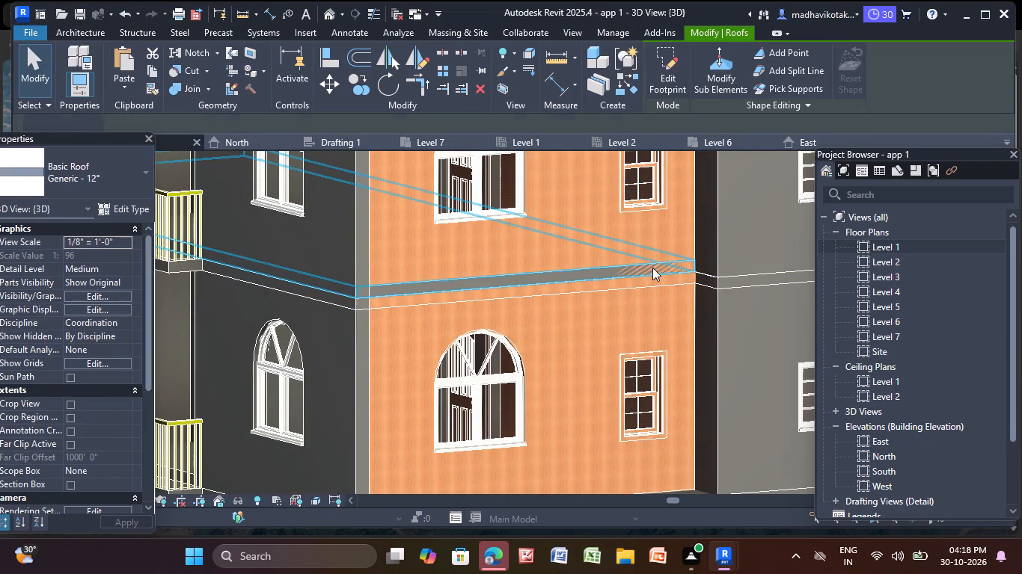
Restart Paint with Wood - Stained and coat the floor band between the top two painted storeys.
scroll(647, 281, down, 8)
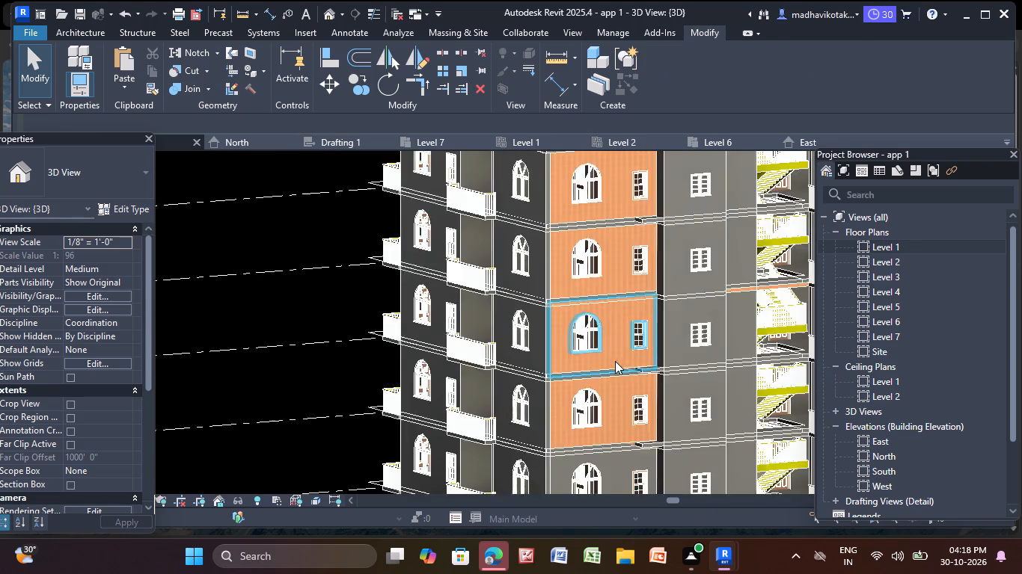
scroll(613, 362, down, 1)
shift+middle_drag(605, 365, 563, 348)
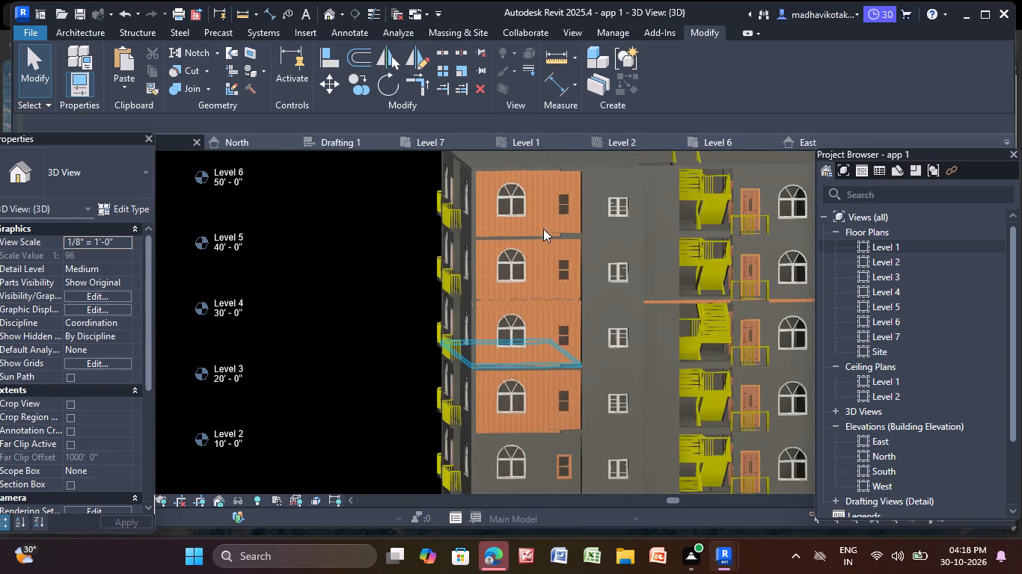
scroll(534, 213, up, 4)
click(544, 215)
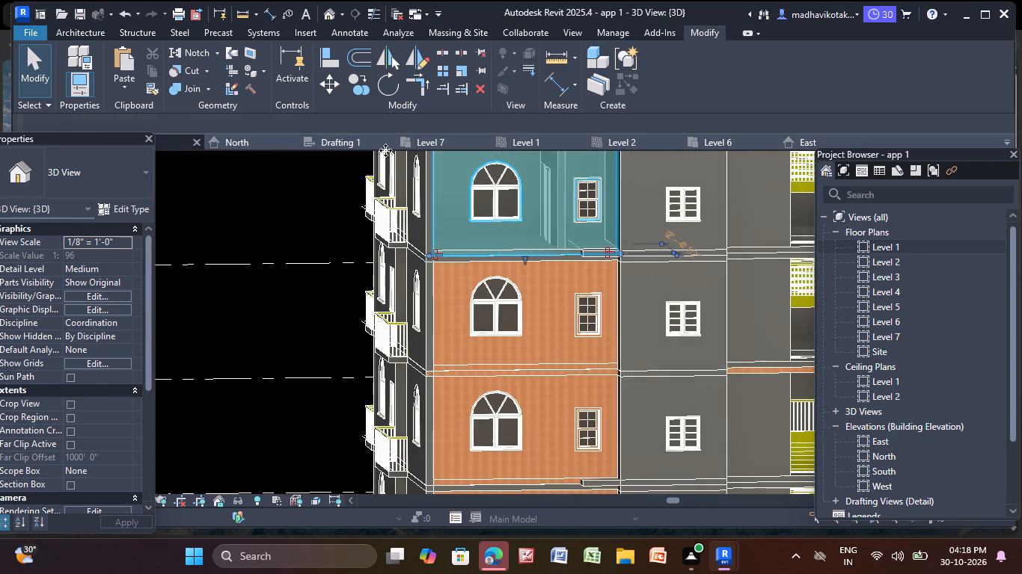
click(262, 73)
click(284, 98)
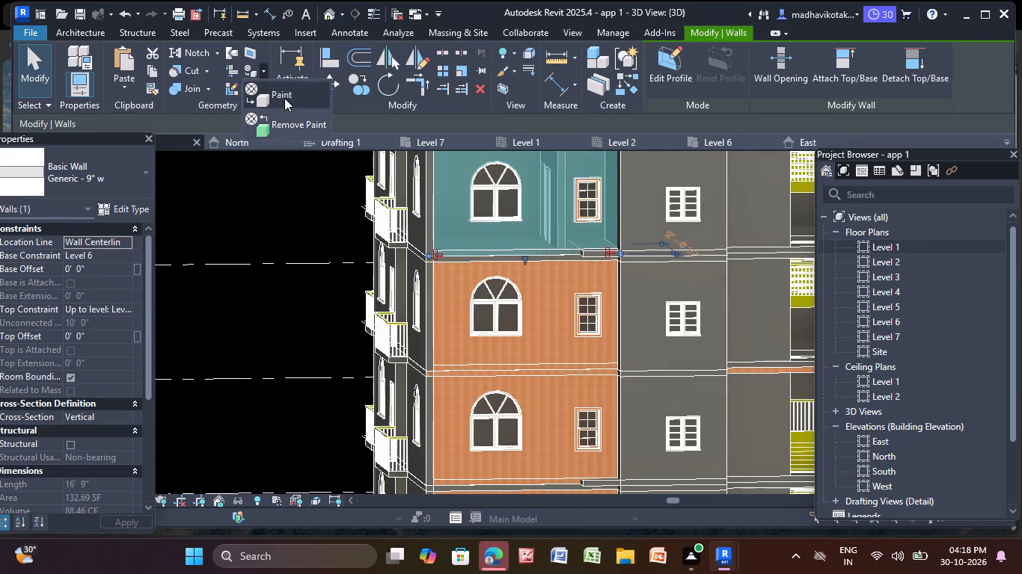
click(132, 314)
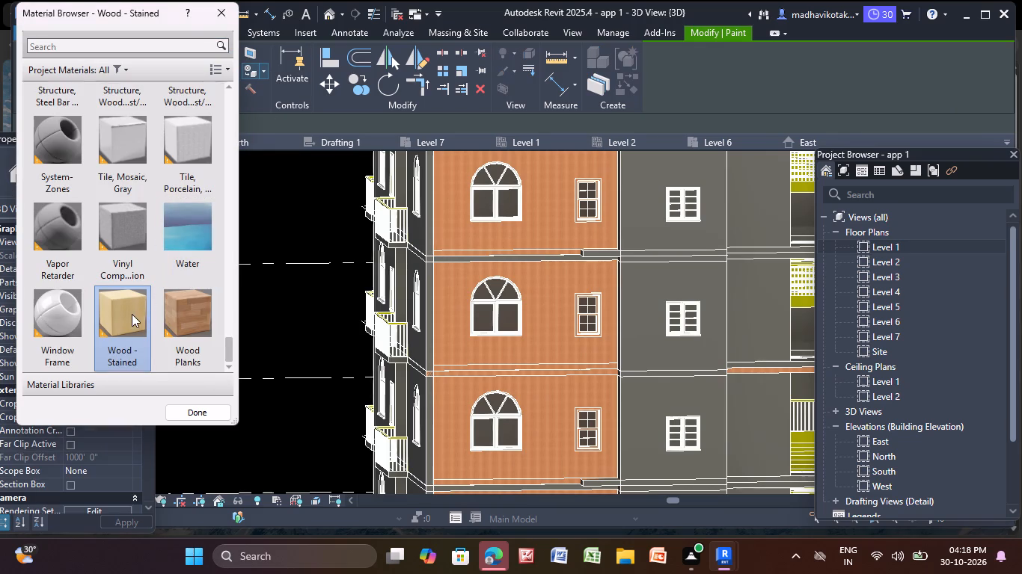
scroll(507, 370, down, 5)
middle_drag(507, 372, 498, 353)
scroll(492, 300, up, 7)
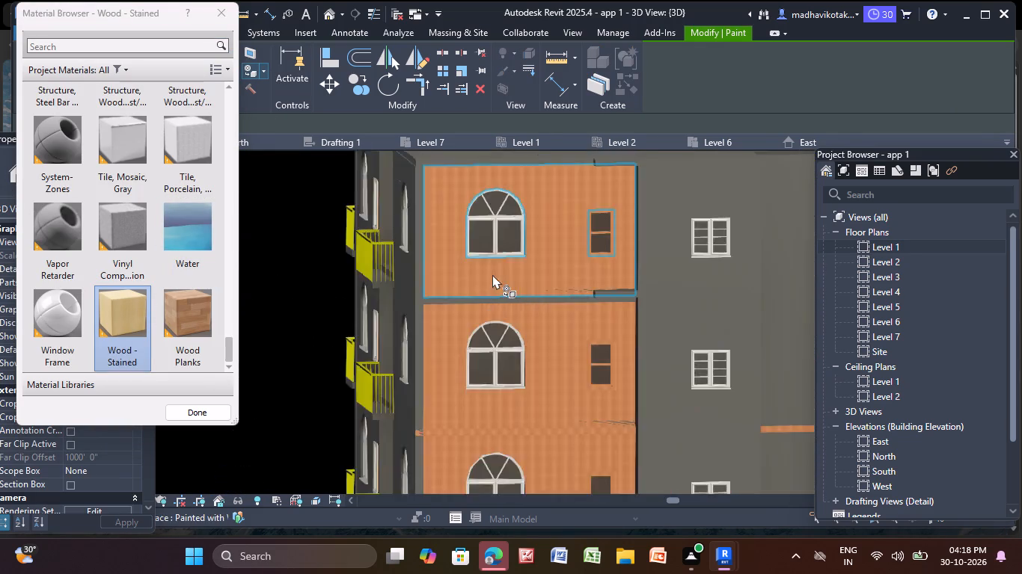
scroll(492, 274, up, 5)
click(488, 329)
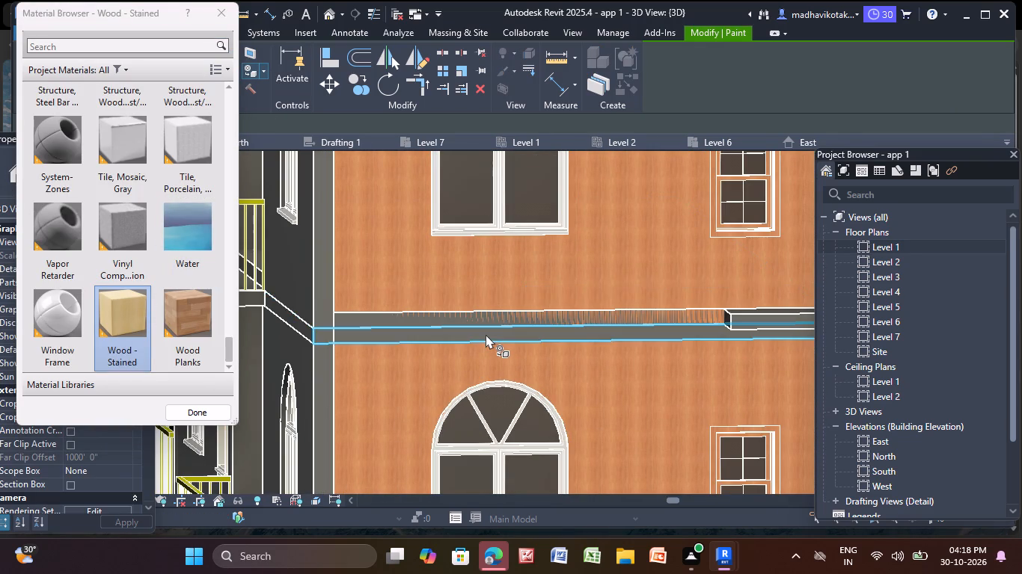
scroll(486, 334, up, 4)
click(486, 334)
click(467, 308)
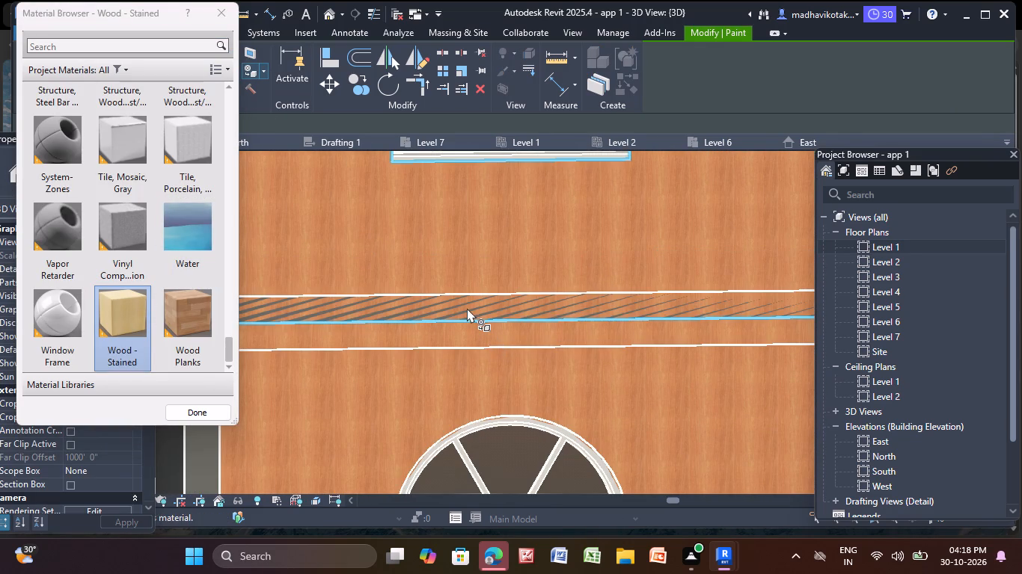
Paint the floor band and projecting slab edge between the third and fourth painted storeys with Wood - Stained.
scroll(467, 308, down, 10)
scroll(608, 300, up, 4)
scroll(588, 333, down, 3)
middle_drag(587, 336, 580, 304)
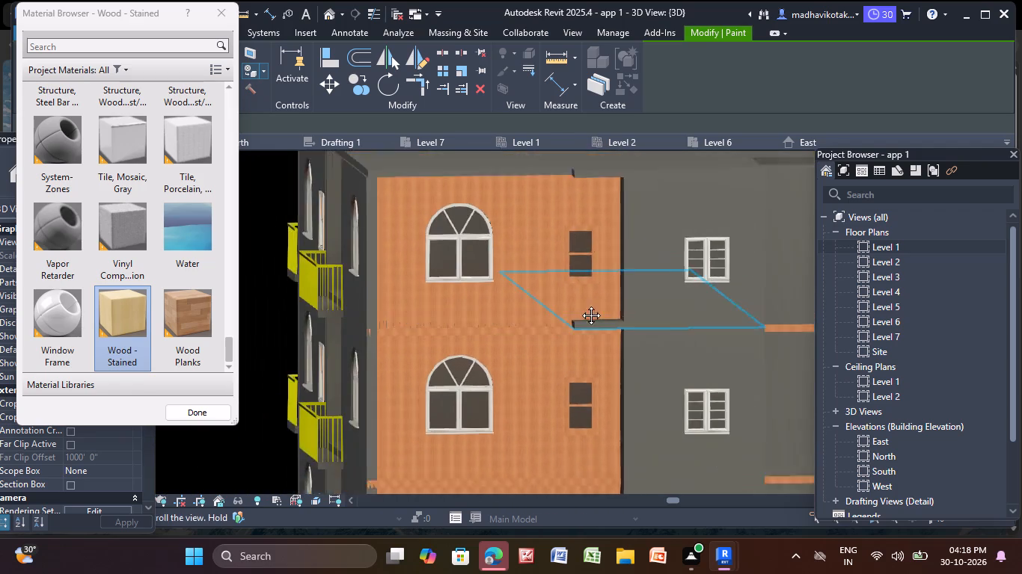
middle_drag(580, 304, 521, 96)
scroll(507, 404, up, 4)
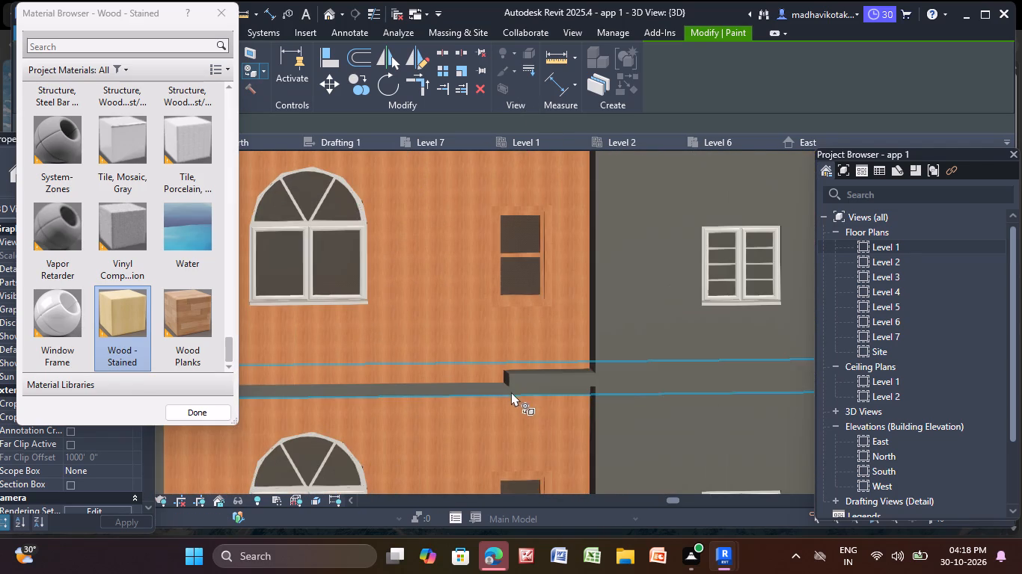
click(536, 380)
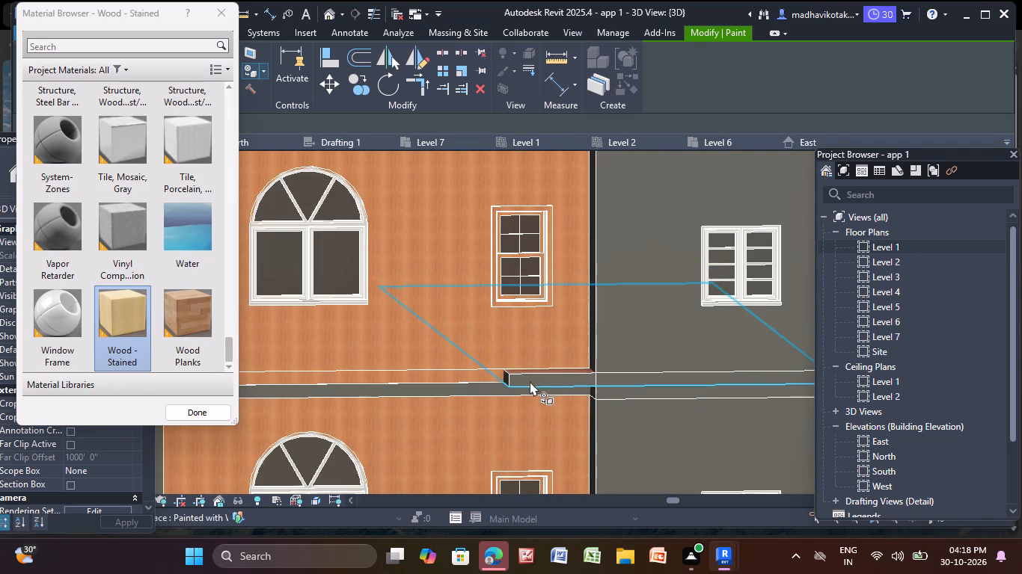
scroll(524, 384, up, 5)
click(522, 380)
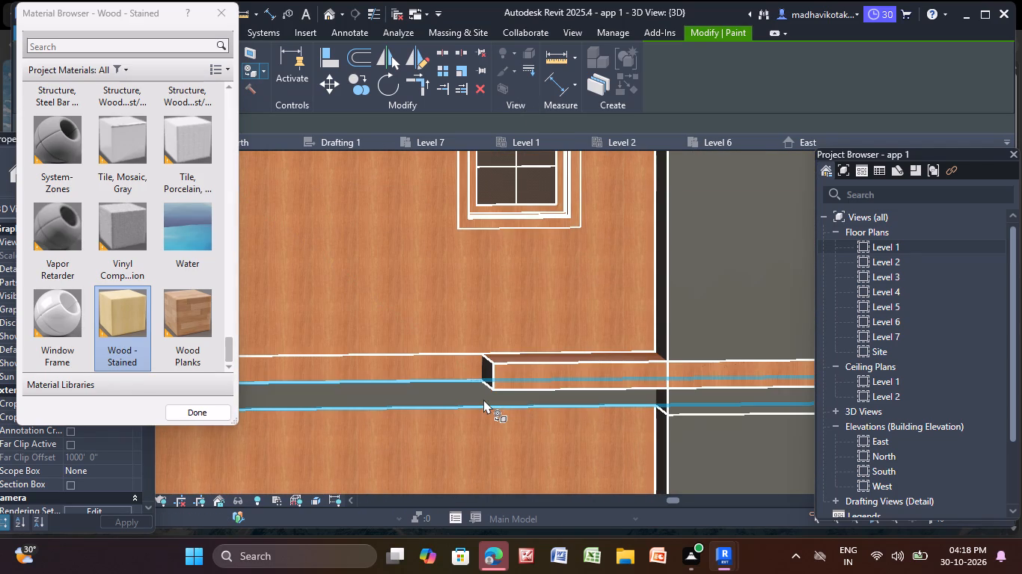
click(483, 399)
Paint the floor band below the bay's fourth storey from the top with Wood - Stained.
scroll(474, 392, down, 5)
middle_drag(474, 392, 499, 167)
scroll(482, 375, up, 1)
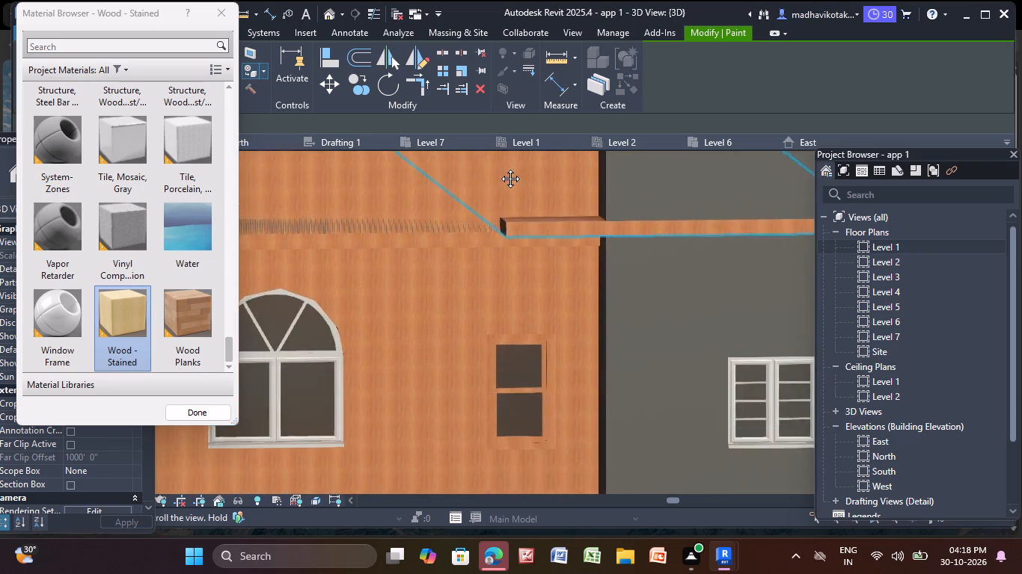
middle_drag(499, 167, 534, 45)
click(489, 350)
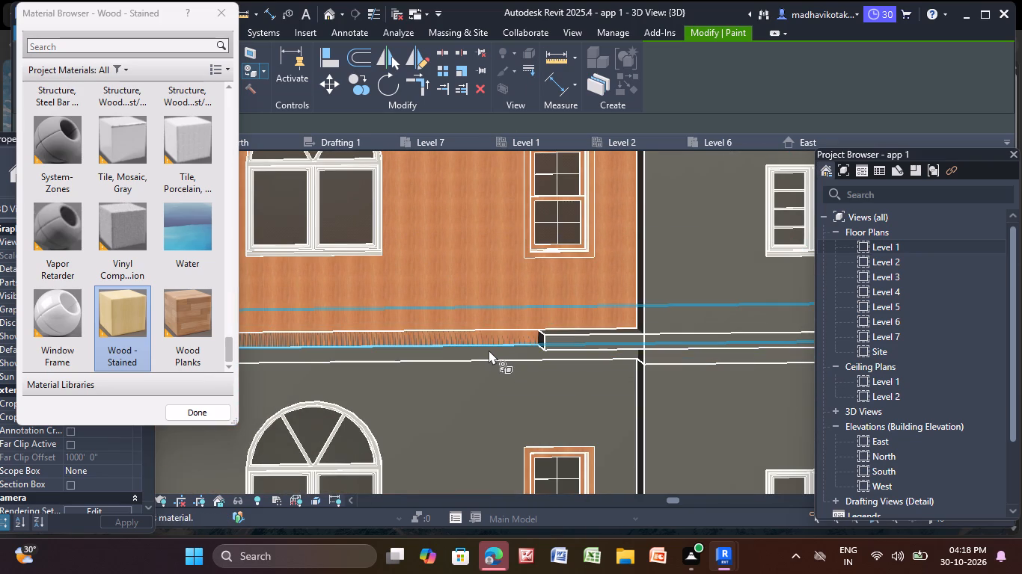
scroll(484, 354, up, 3)
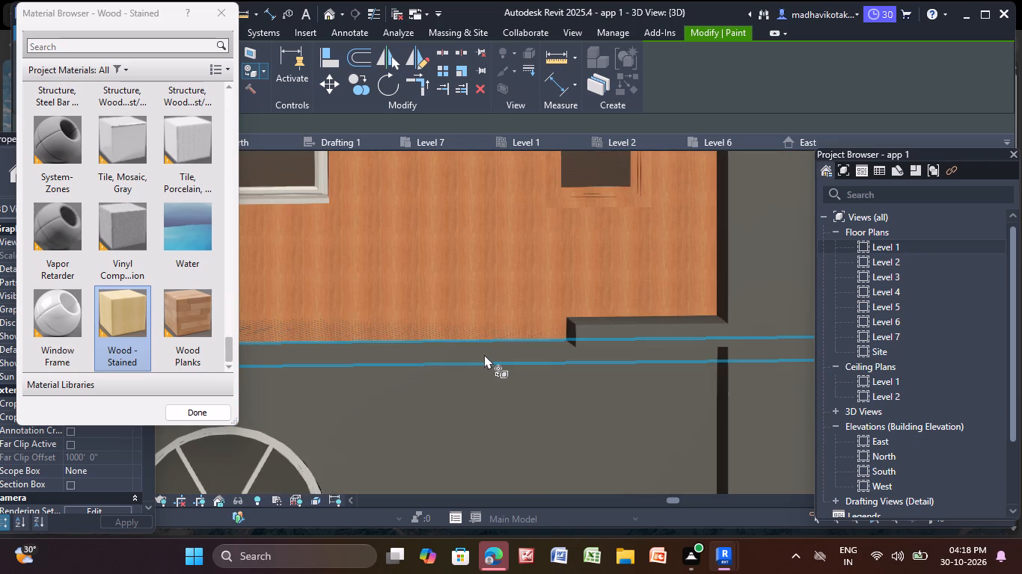
click(484, 354)
Paint the end bay's two lowest storey walls and the floor band between them with Wood - Stained.
scroll(536, 398, down, 3)
click(534, 412)
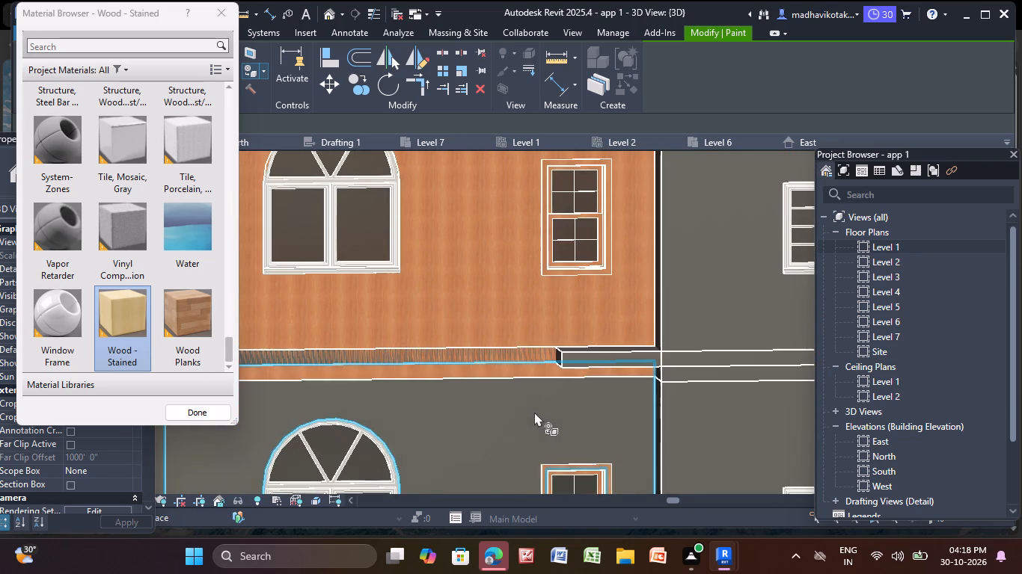
scroll(534, 412, down, 5)
middle_drag(534, 412, 468, 112)
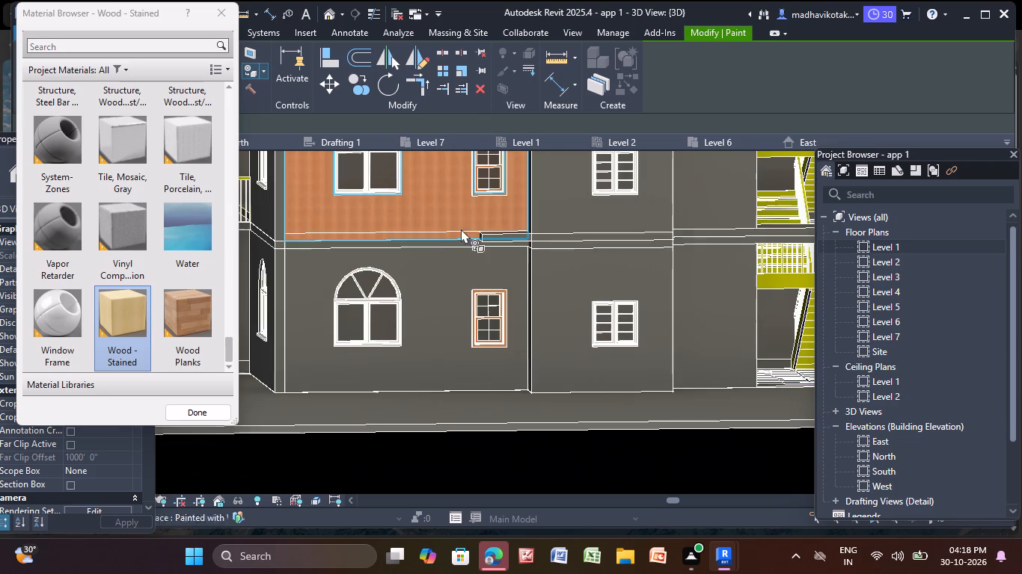
click(454, 264)
middle_drag(452, 265, 542, 285)
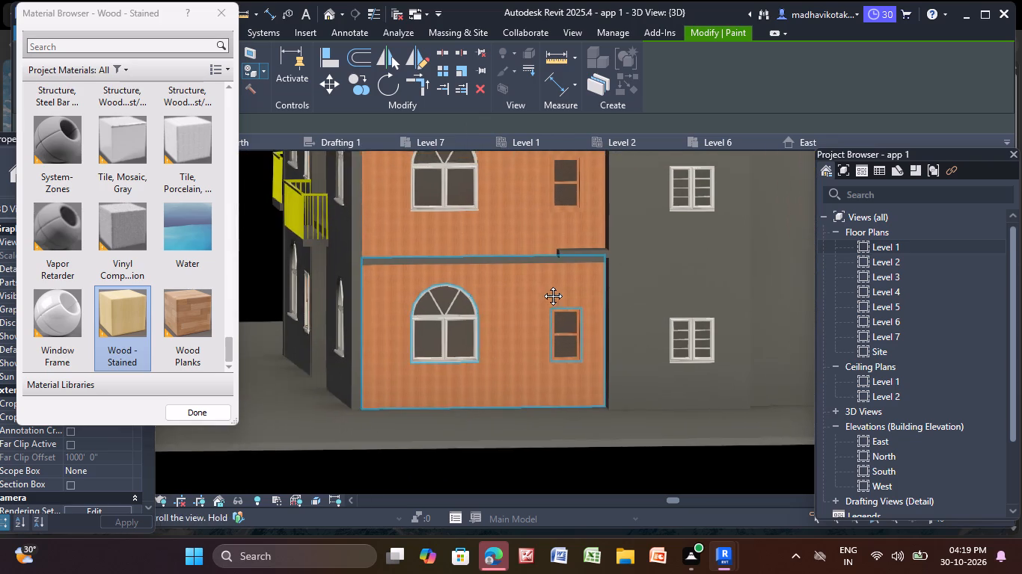
middle_drag(542, 285, 545, 285)
scroll(456, 248, up, 9)
click(438, 291)
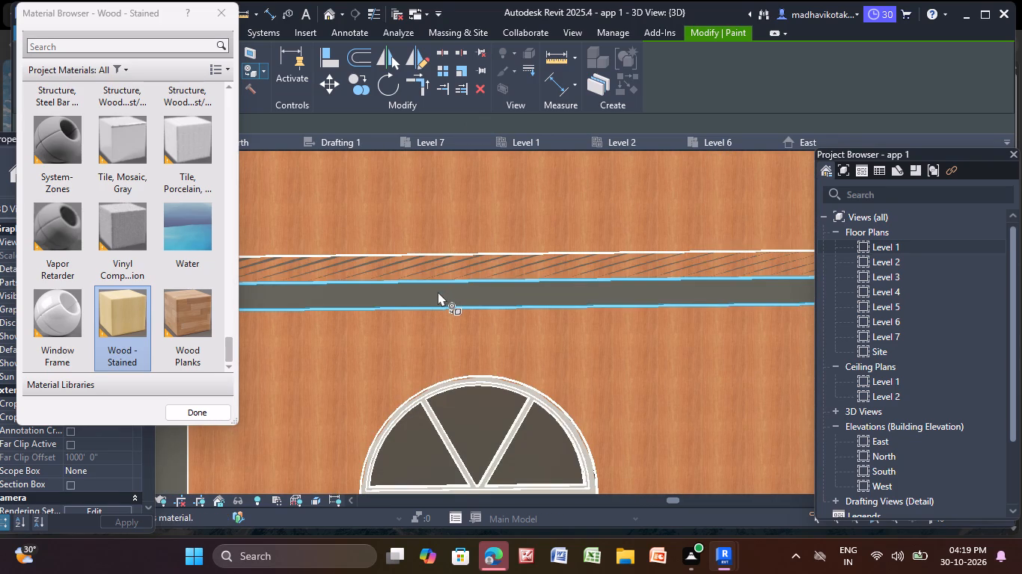
Paint the narrow grey outer corner strips of the bay's lowest three storeys with Wood - Stained, plus the third storey's adjoining side wall.
scroll(438, 291, down, 6)
middle_drag(438, 291, 557, 274)
scroll(432, 305, up, 5)
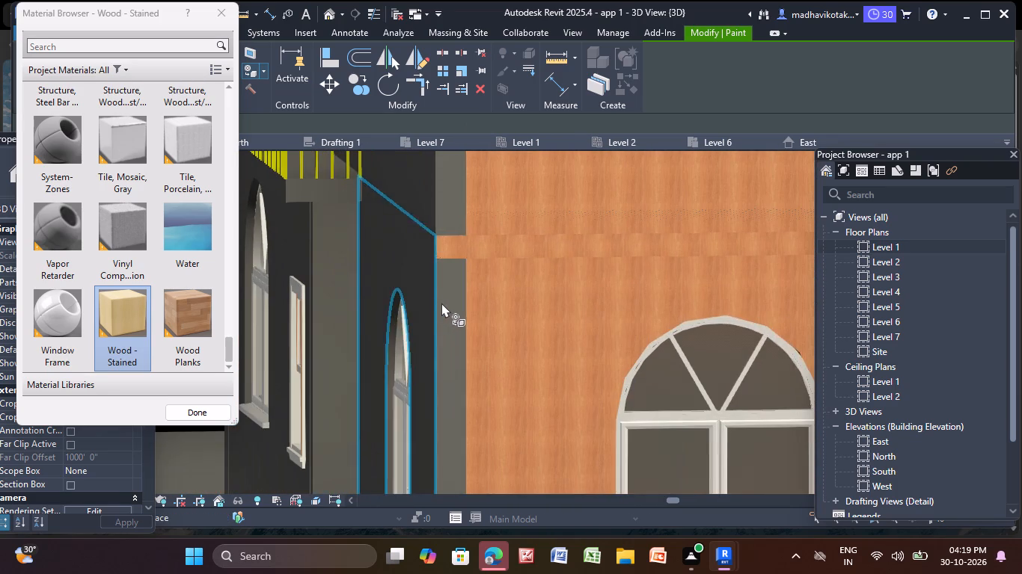
click(444, 301)
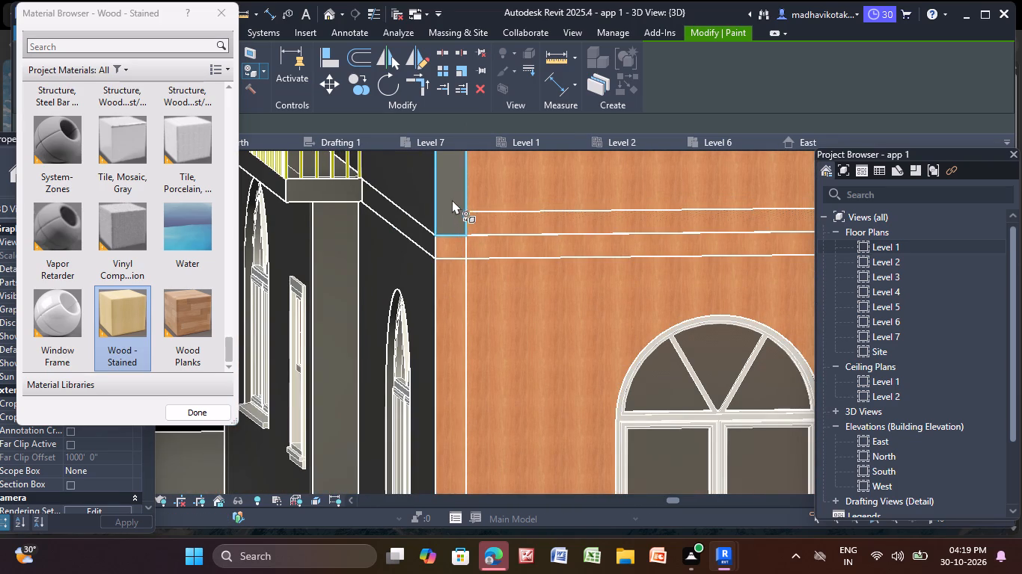
click(452, 200)
scroll(452, 200, down, 6)
middle_drag(454, 294, 473, 503)
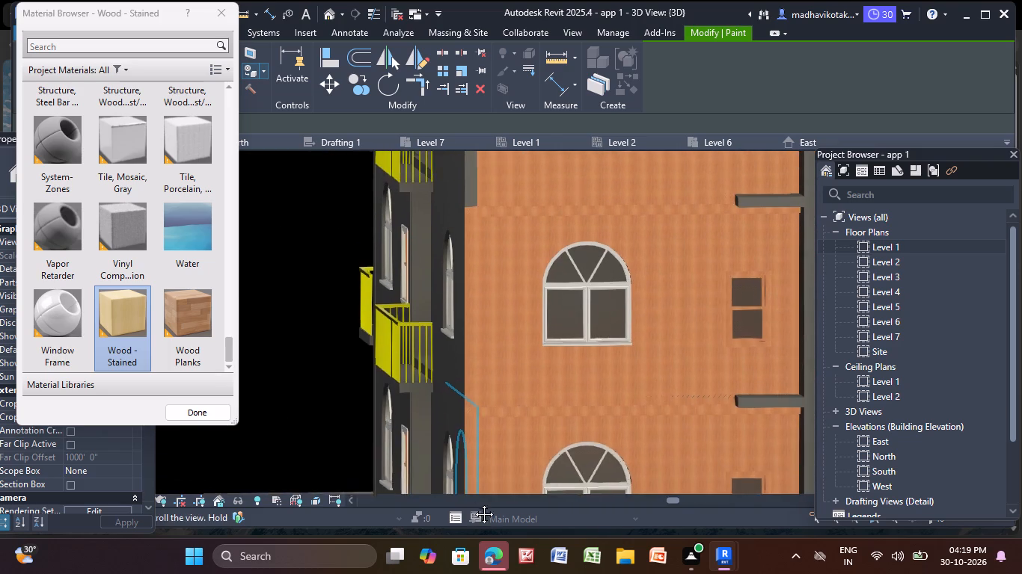
middle_drag(473, 503, 467, 571)
click(462, 241)
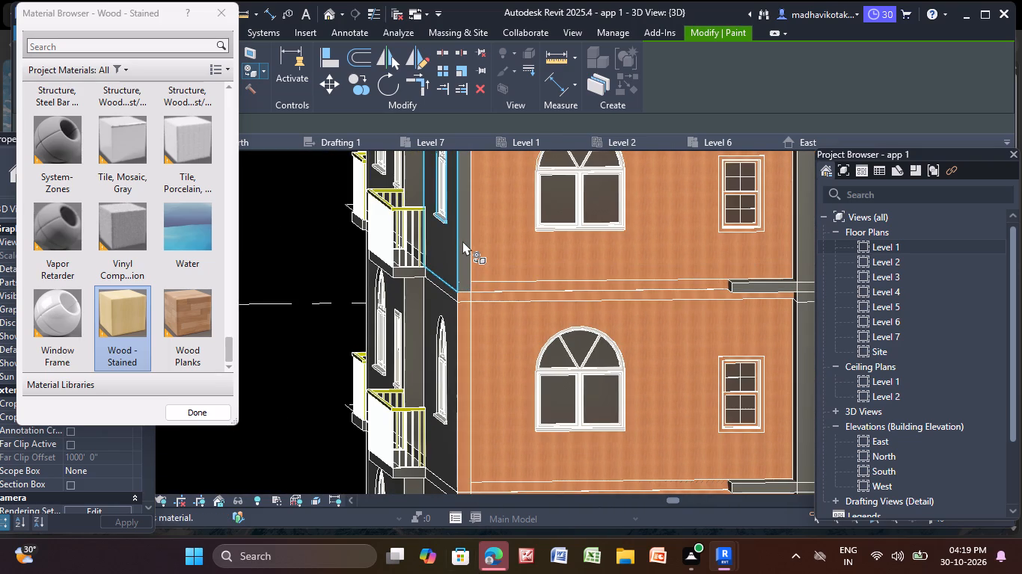
scroll(465, 237, up, 5)
click(467, 236)
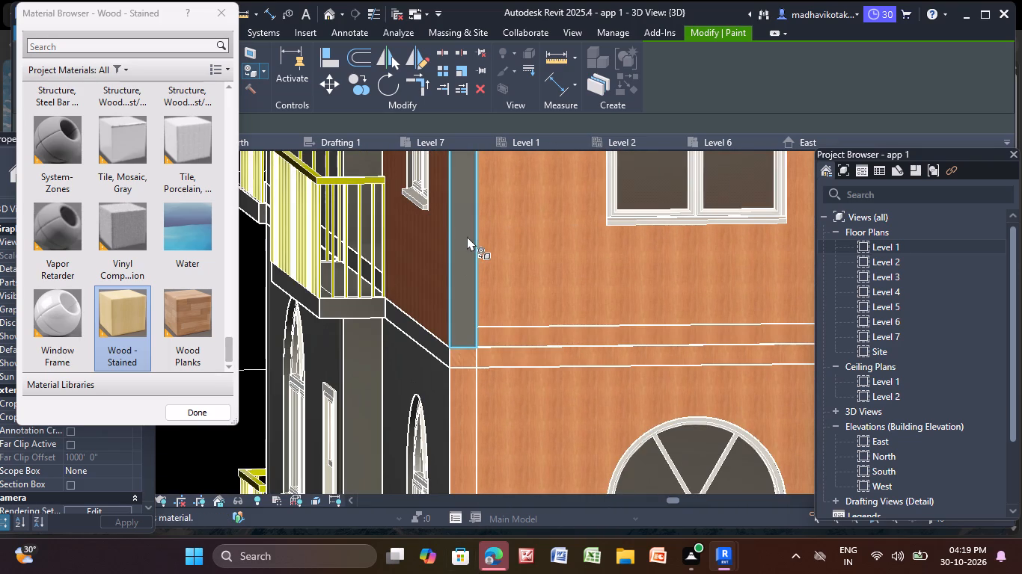
Paint the narrow grey outer corner strips of the bay's upper three storeys with Wood - Stained.
scroll(467, 236, down, 5)
middle_drag(467, 236, 456, 533)
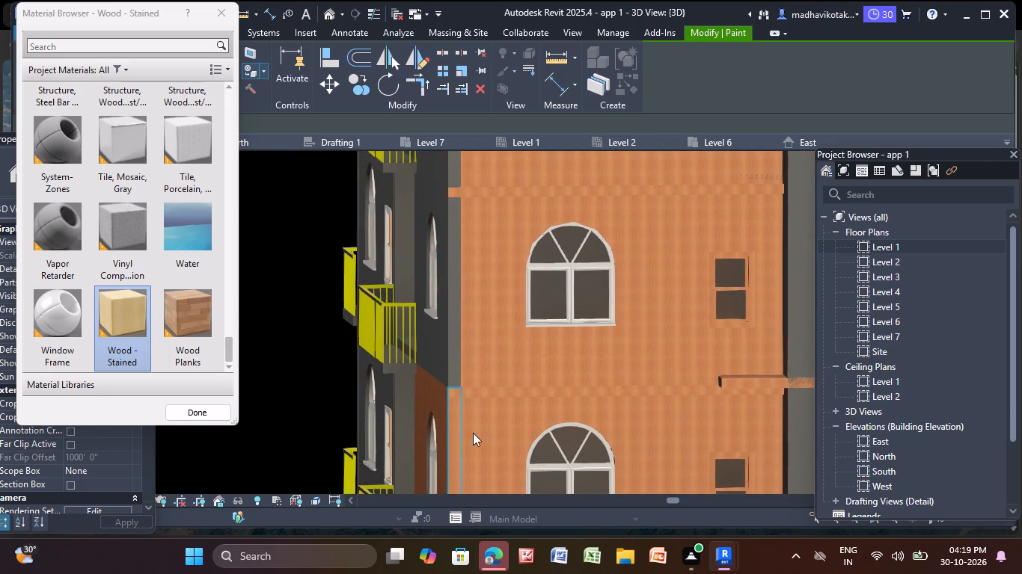
scroll(451, 330, up, 5)
click(456, 311)
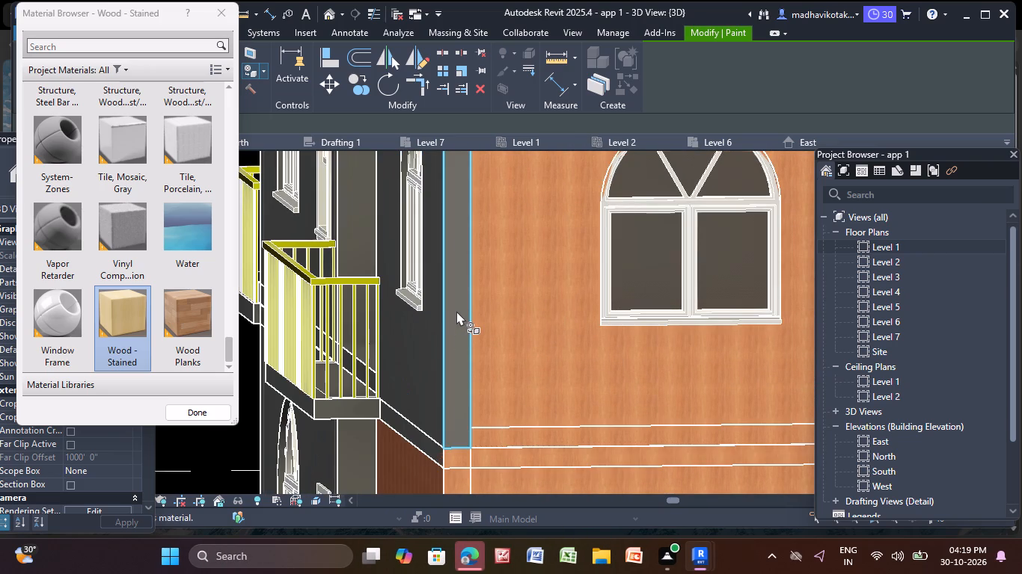
scroll(456, 311, down, 6)
middle_drag(456, 311, 442, 492)
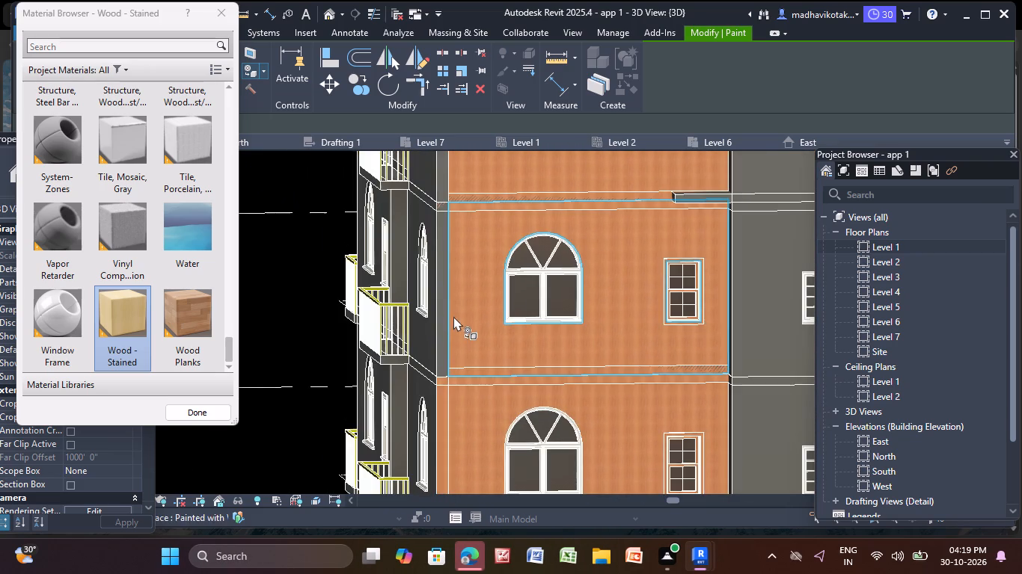
scroll(441, 306, up, 5)
click(446, 298)
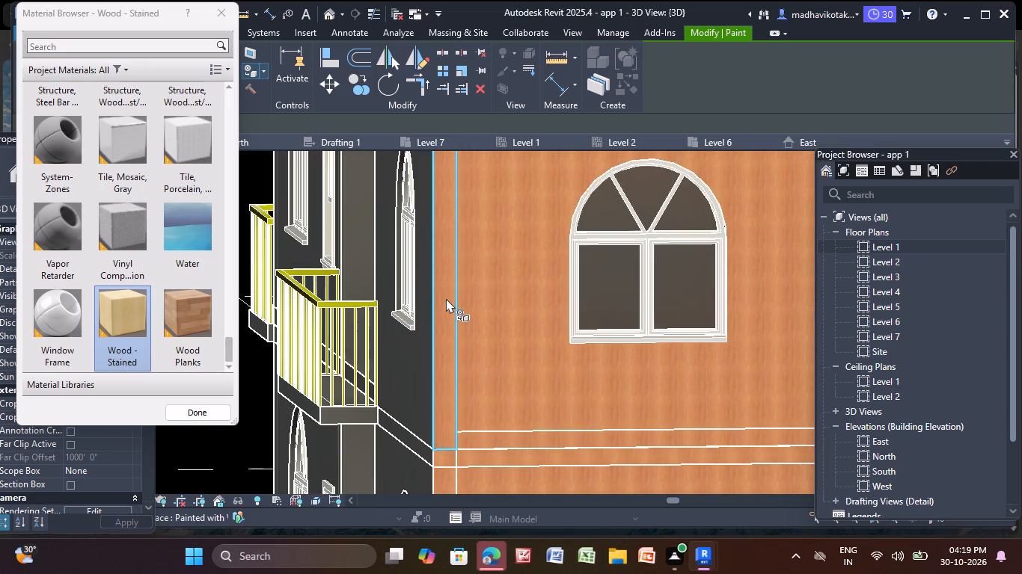
scroll(446, 298, down, 6)
middle_drag(446, 298, 435, 399)
scroll(420, 271, up, 5)
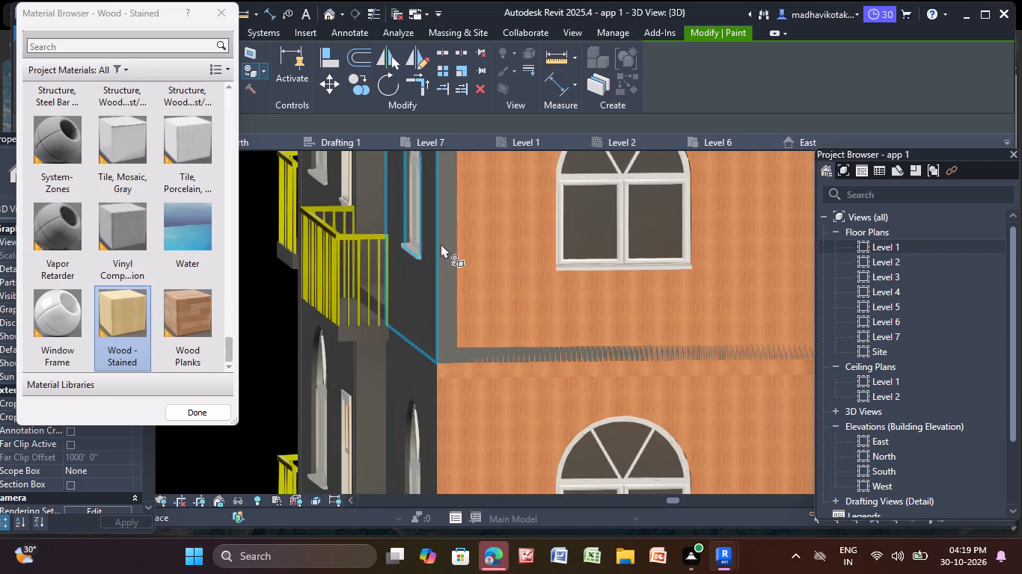
click(445, 242)
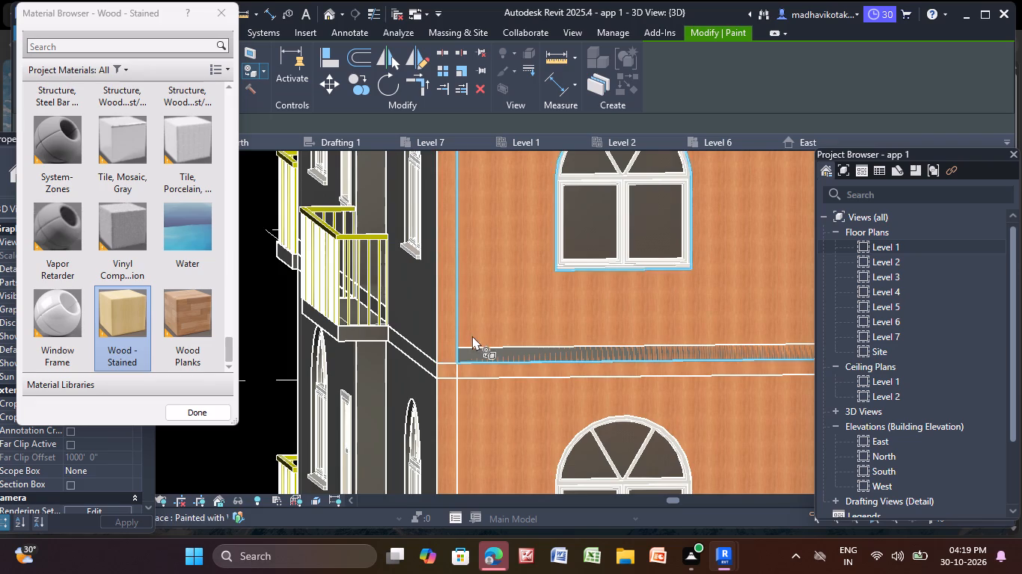
Try to coat the patchy grey strip along the floor band between the bay's top two storeys with Wood - Stained.
scroll(474, 361, up, 5)
click(484, 340)
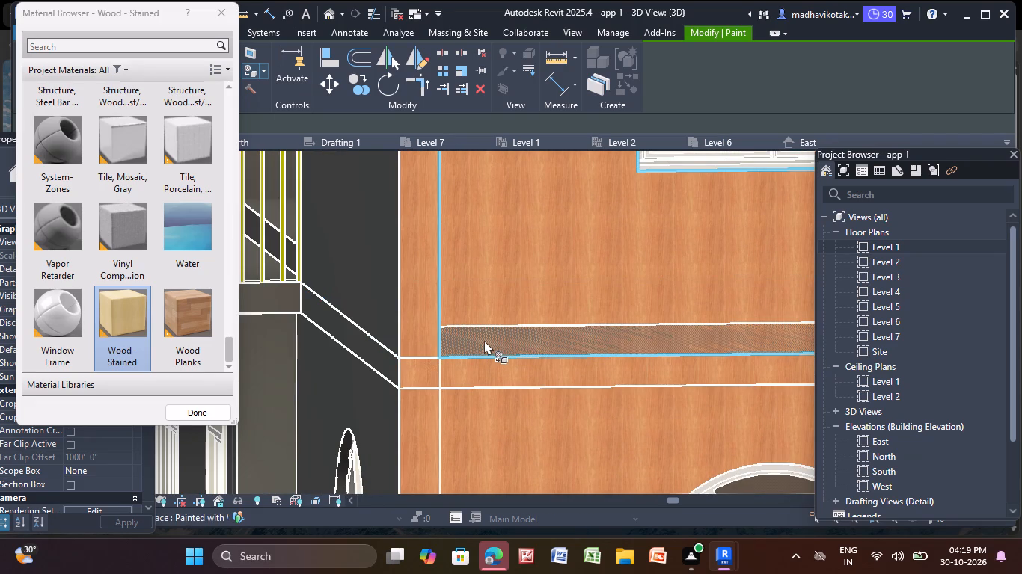
click(555, 339)
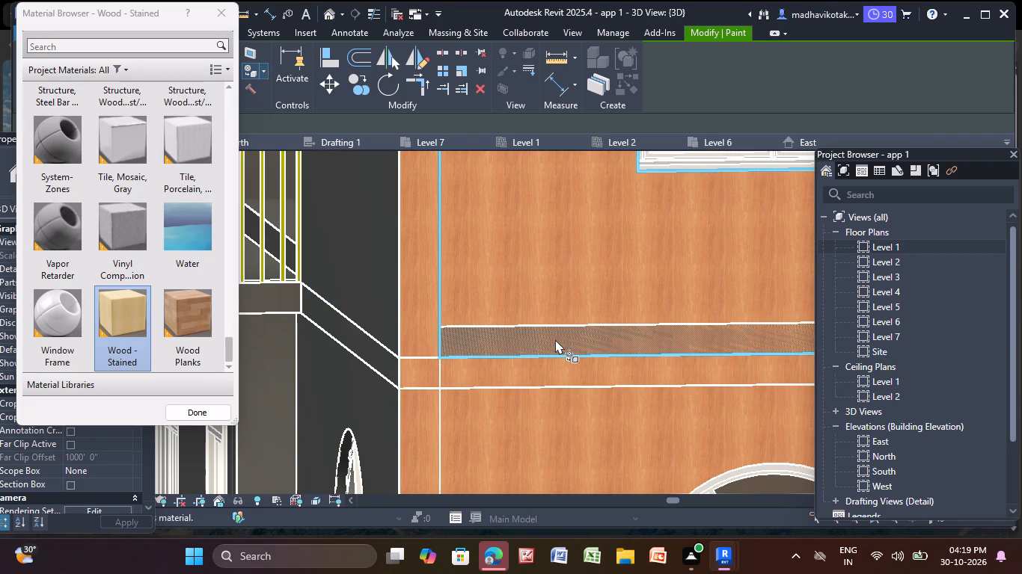
click(555, 339)
Examine the wood-finished bay's floor bands and the staircase facade as a whole for remaining unpainted areas.
scroll(554, 331, down, 11)
middle_drag(554, 331, 498, 365)
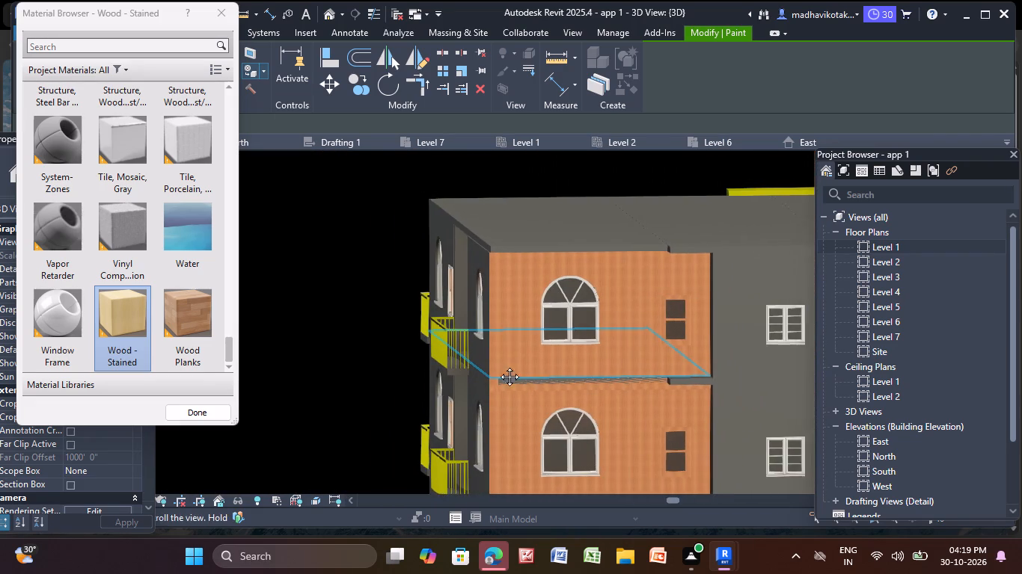
middle_drag(498, 365, 395, 280)
middle_drag(395, 280, 358, 194)
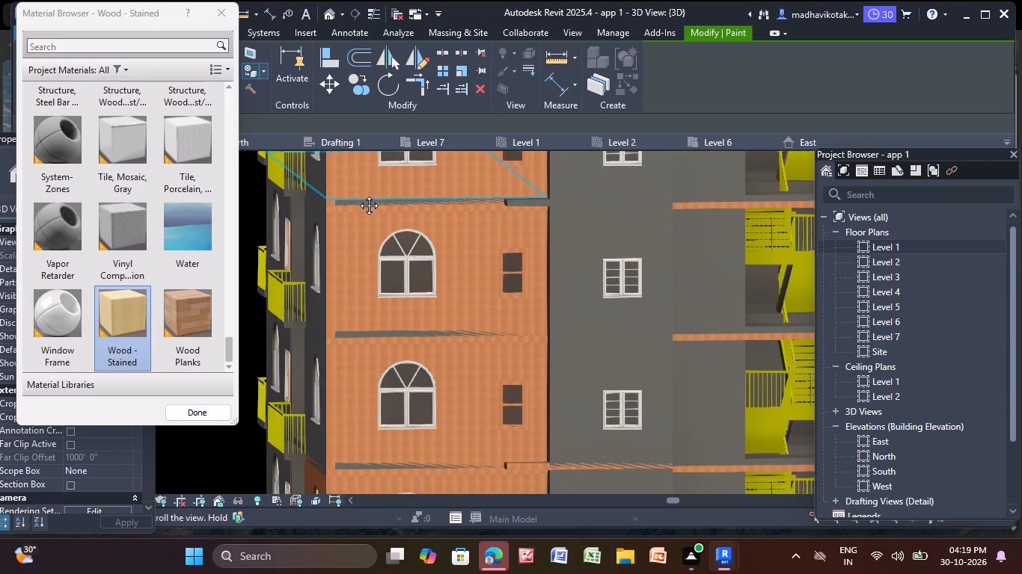
middle_drag(358, 194, 343, 146)
scroll(372, 288, up, 8)
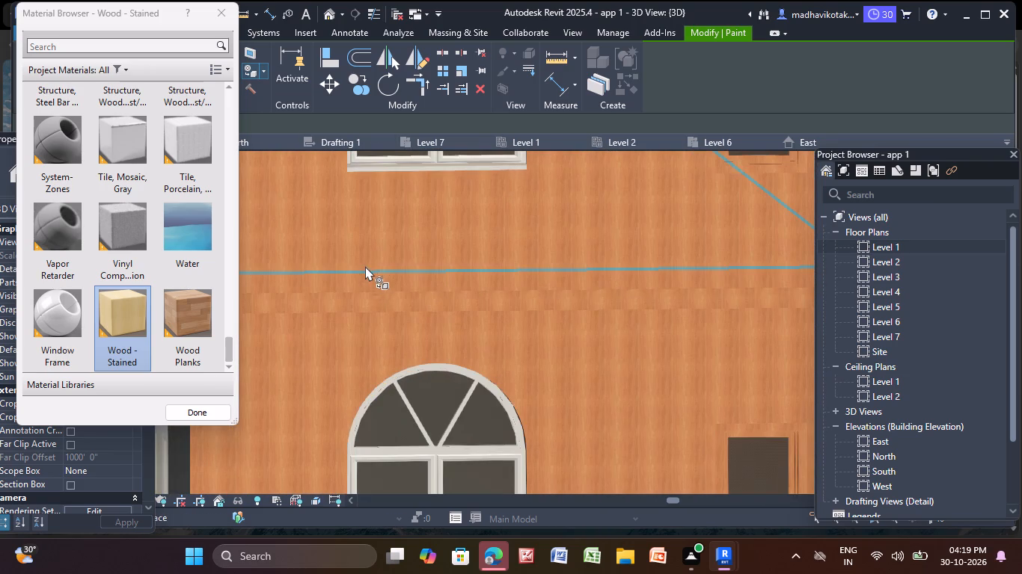
scroll(334, 274, down, 2)
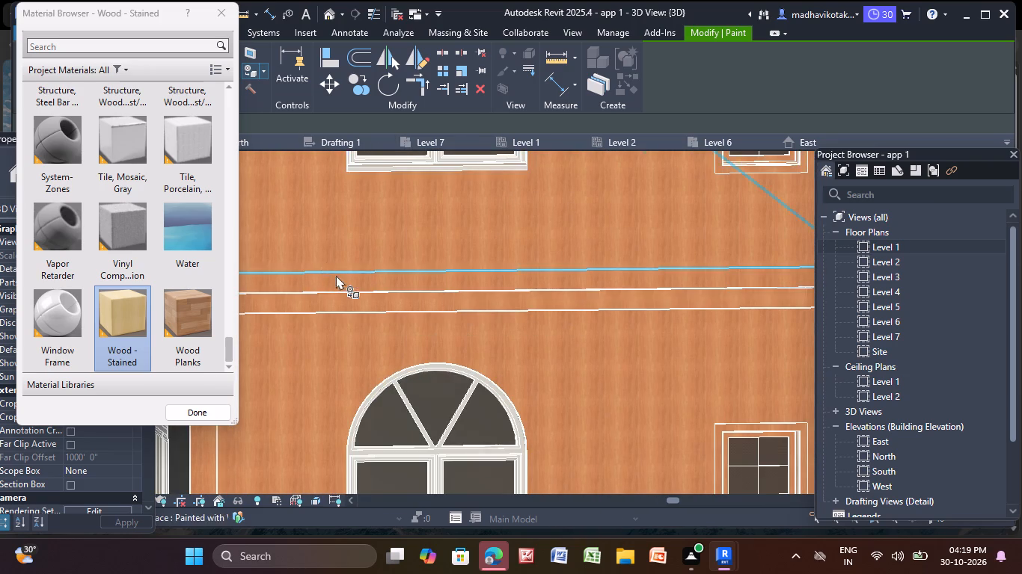
scroll(336, 275, down, 4)
scroll(367, 292, up, 1)
scroll(367, 293, down, 15)
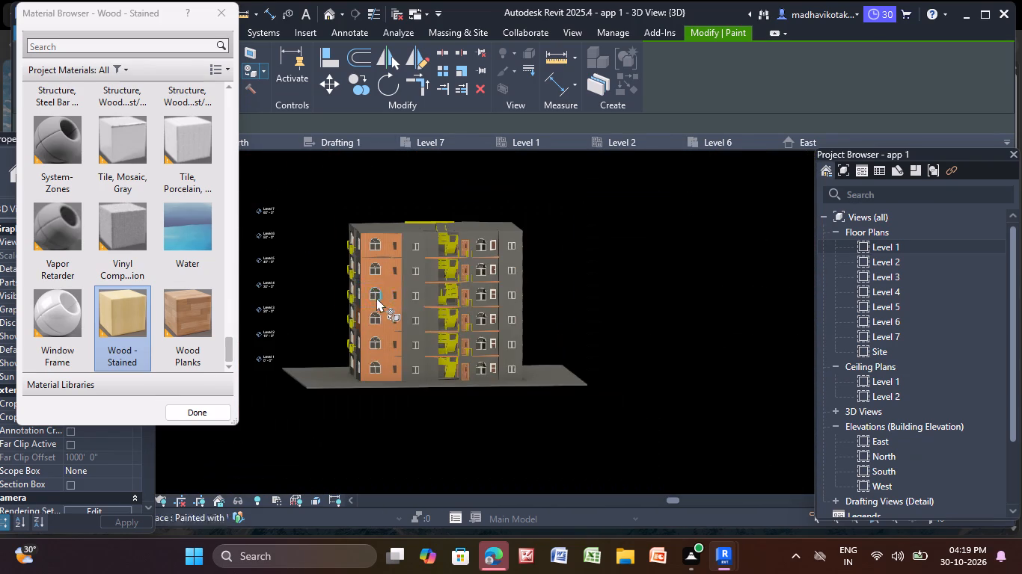
middle_drag(376, 306, 364, 312)
scroll(358, 300, up, 2)
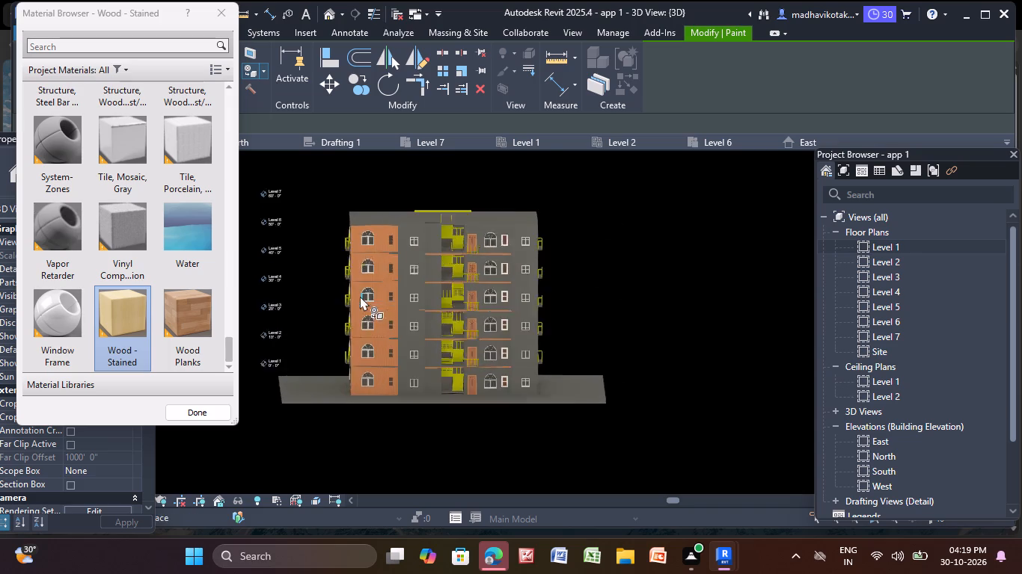
scroll(360, 296, up, 2)
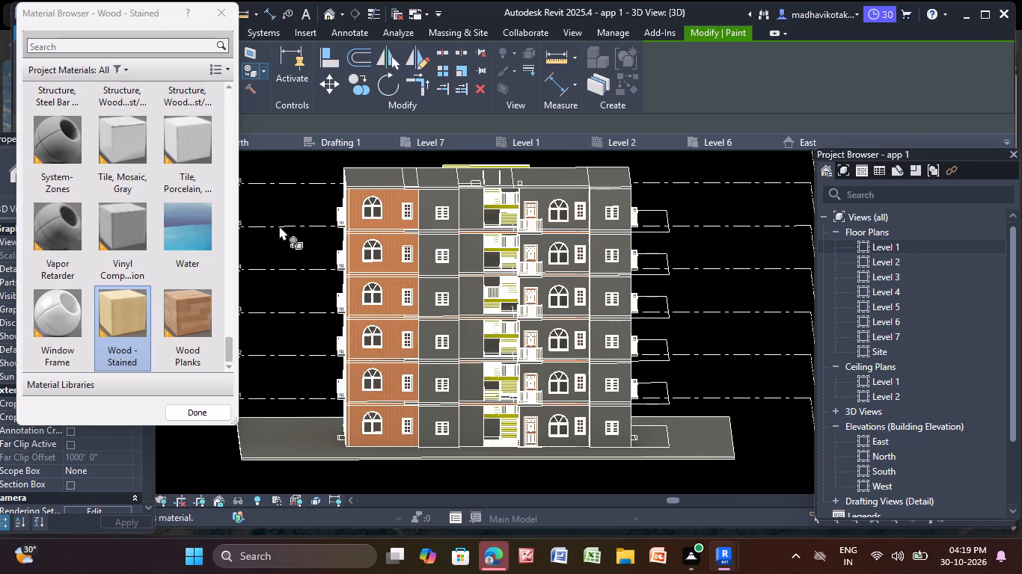
Paint the grey wall bay beside the wood-finished bay with Earth on the top two storeys.
scroll(139, 217, up, 2)
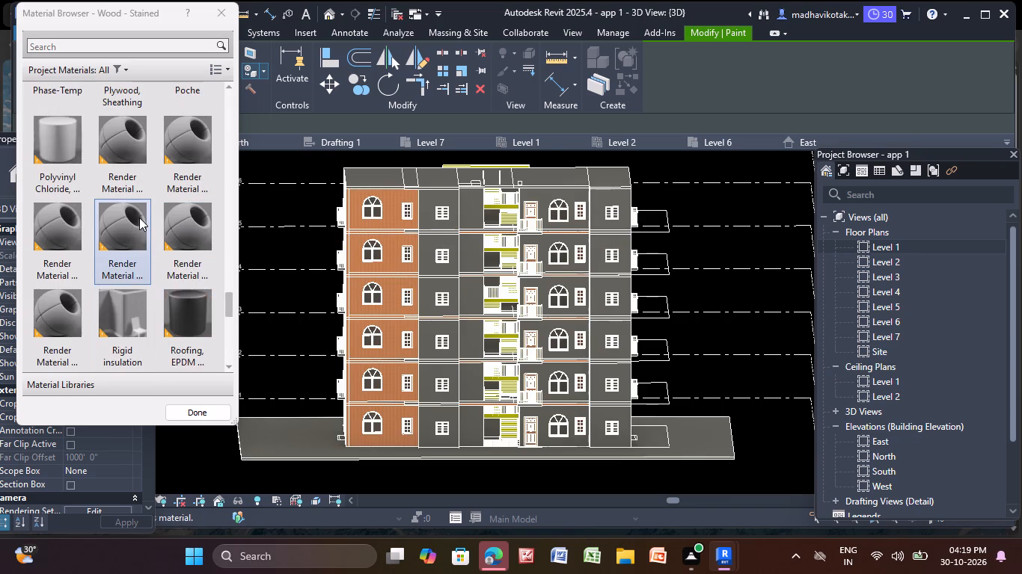
scroll(139, 217, up, 3)
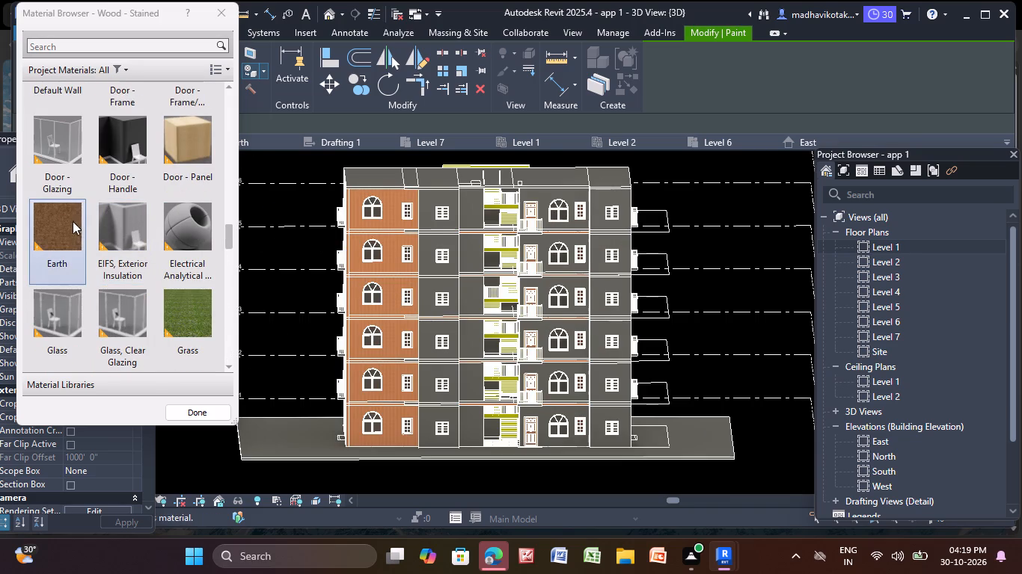
click(69, 221)
scroll(464, 216, up, 4)
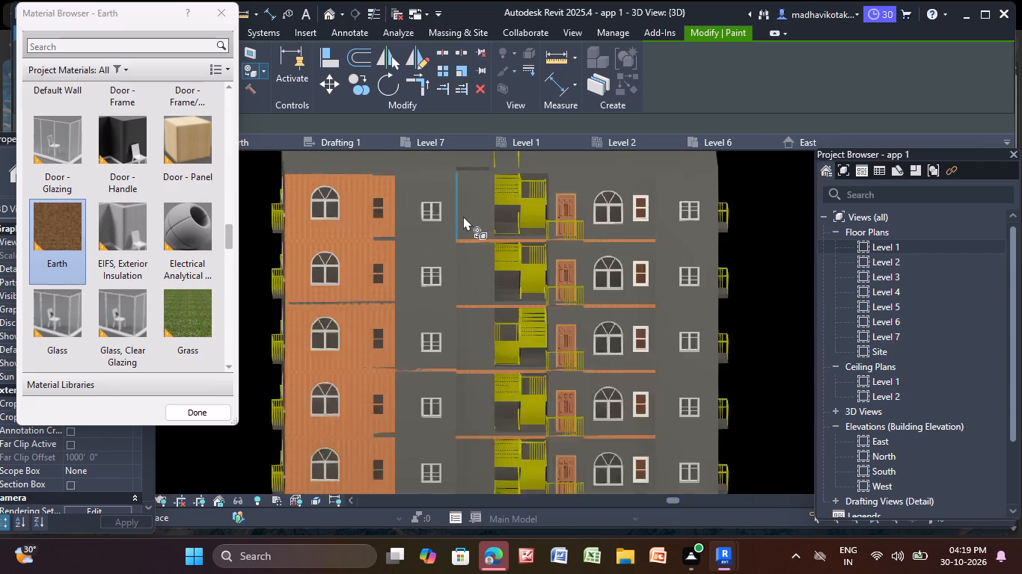
scroll(463, 216, up, 3)
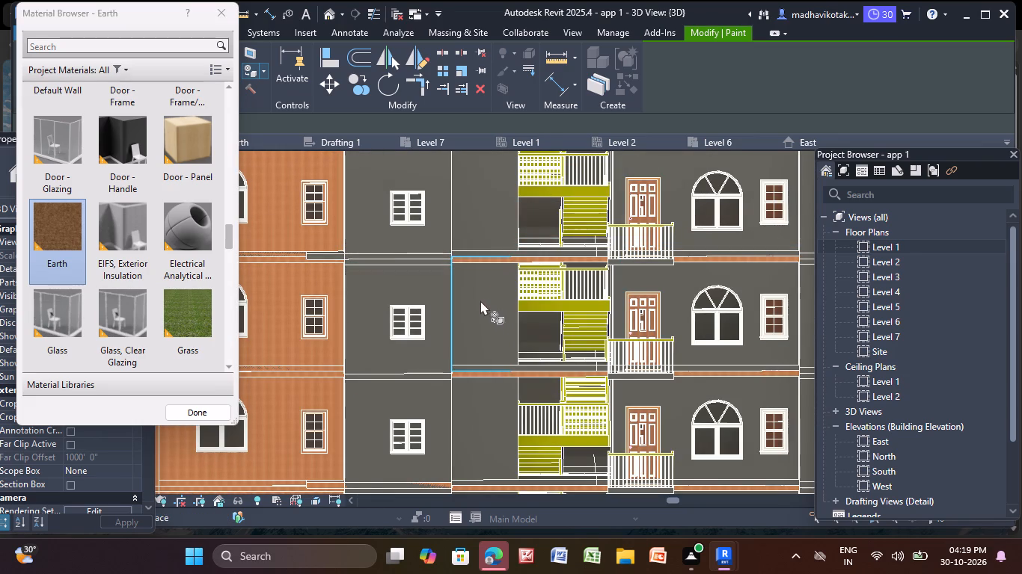
click(376, 228)
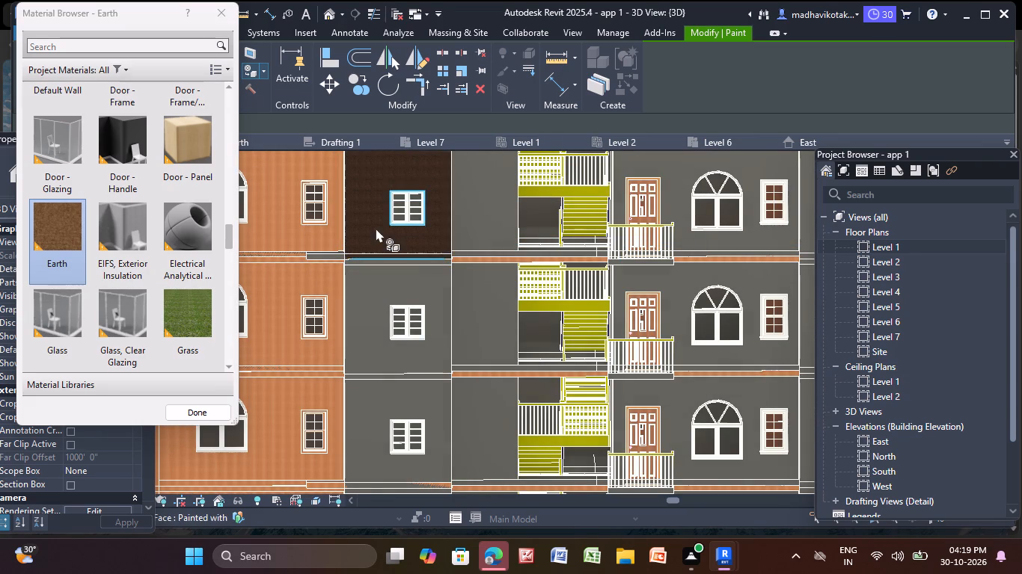
click(375, 286)
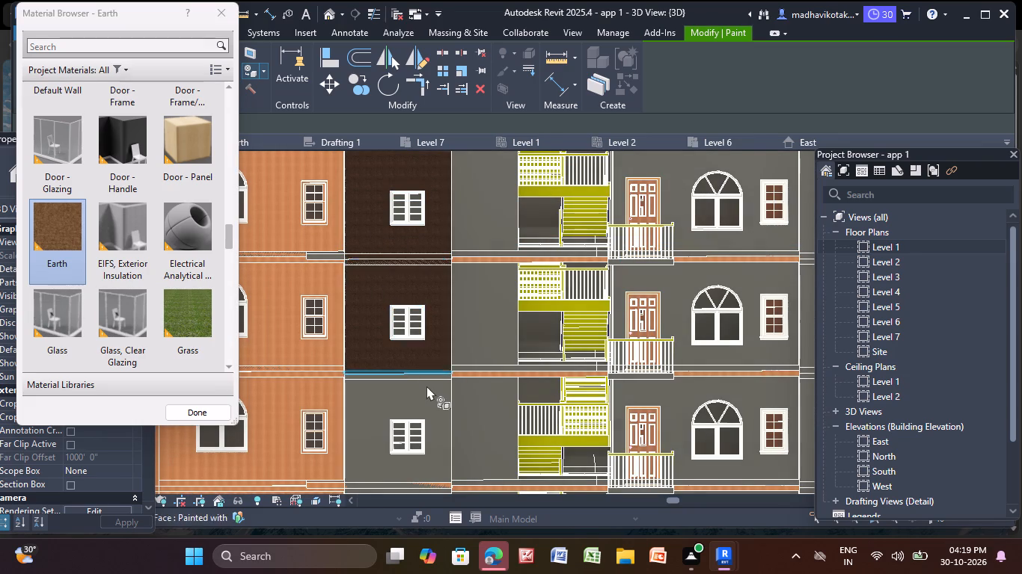
Paint the narrow window bay beside the wood-finished bay with Earth on the lower four storeys, down to ground level.
scroll(426, 386, down, 6)
middle_drag(426, 386, 474, 310)
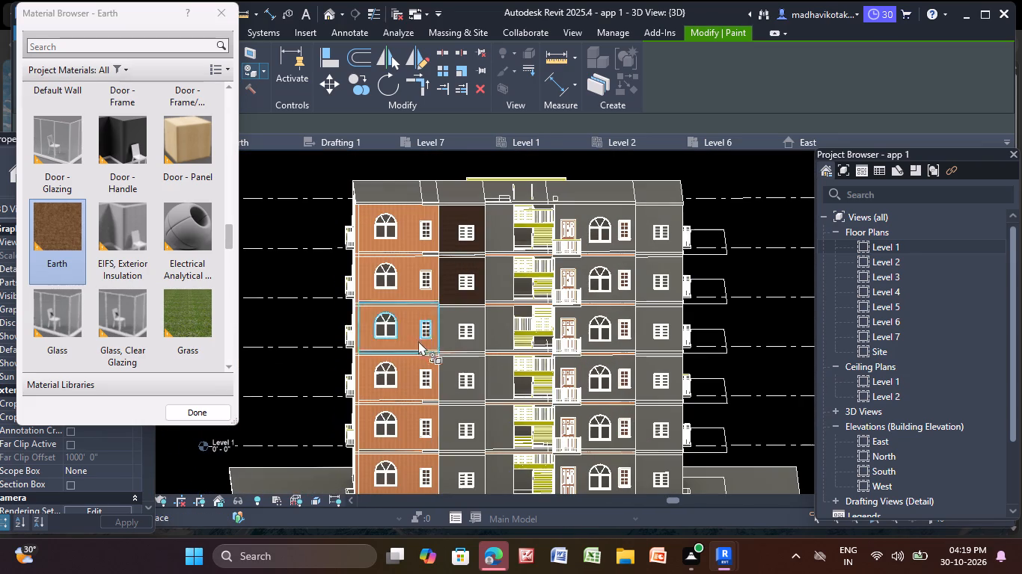
click(450, 332)
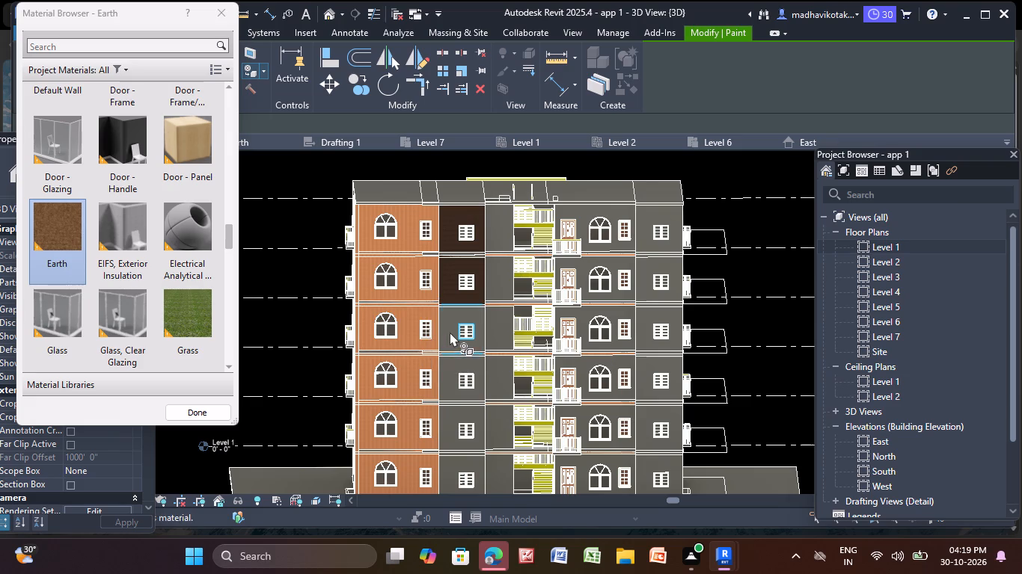
click(451, 364)
click(444, 423)
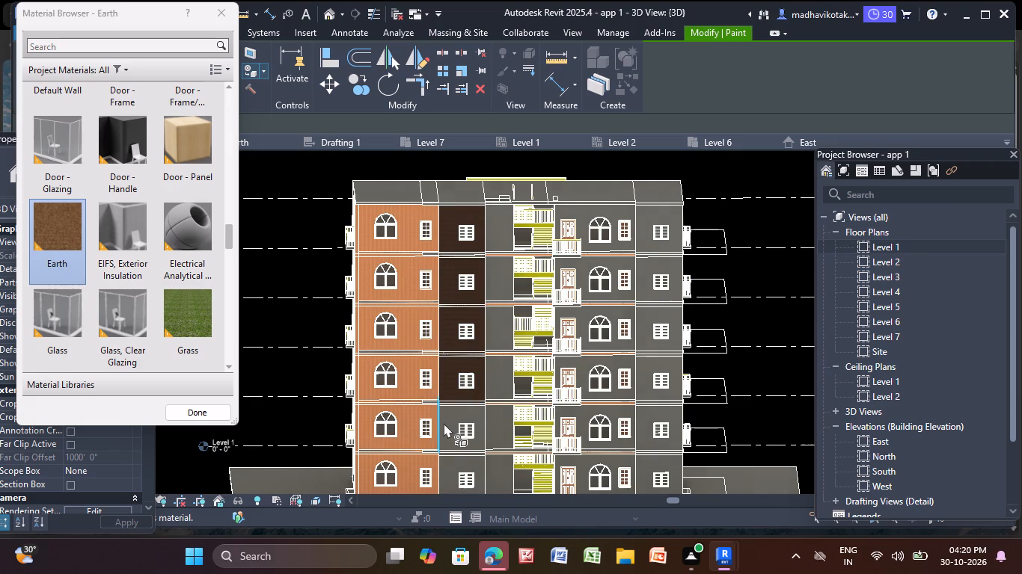
middle_drag(444, 423, 447, 351)
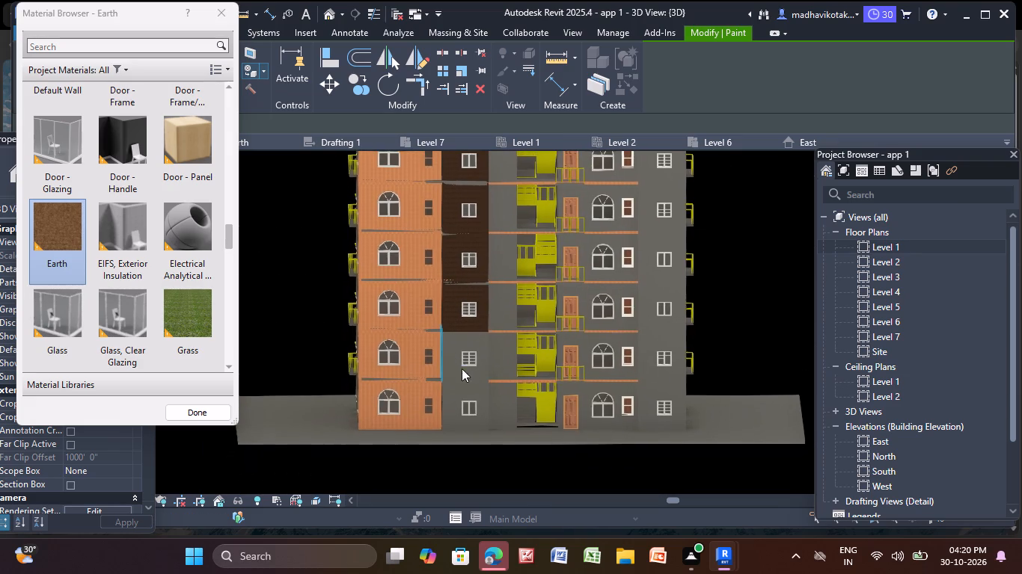
click(457, 365)
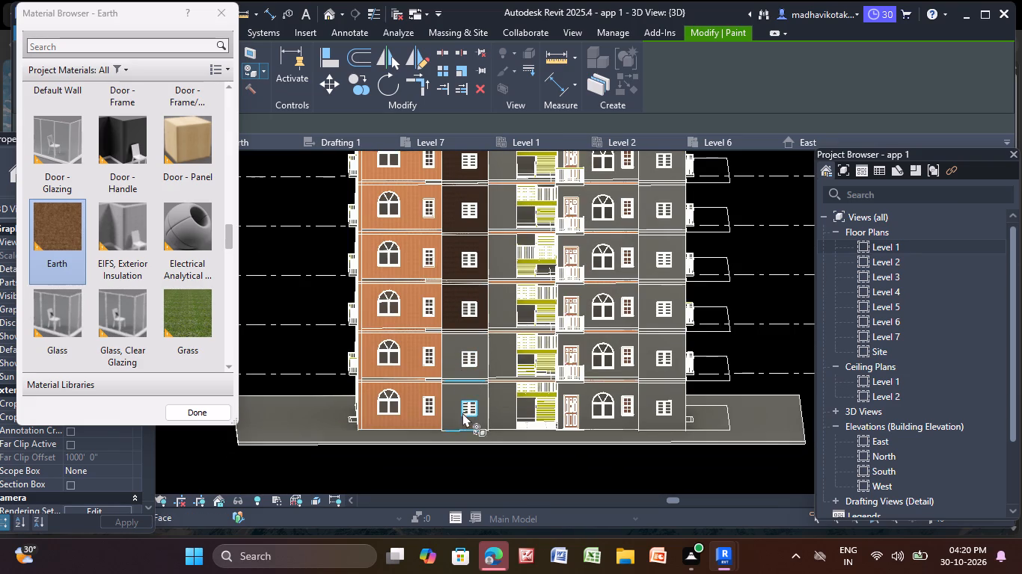
click(457, 408)
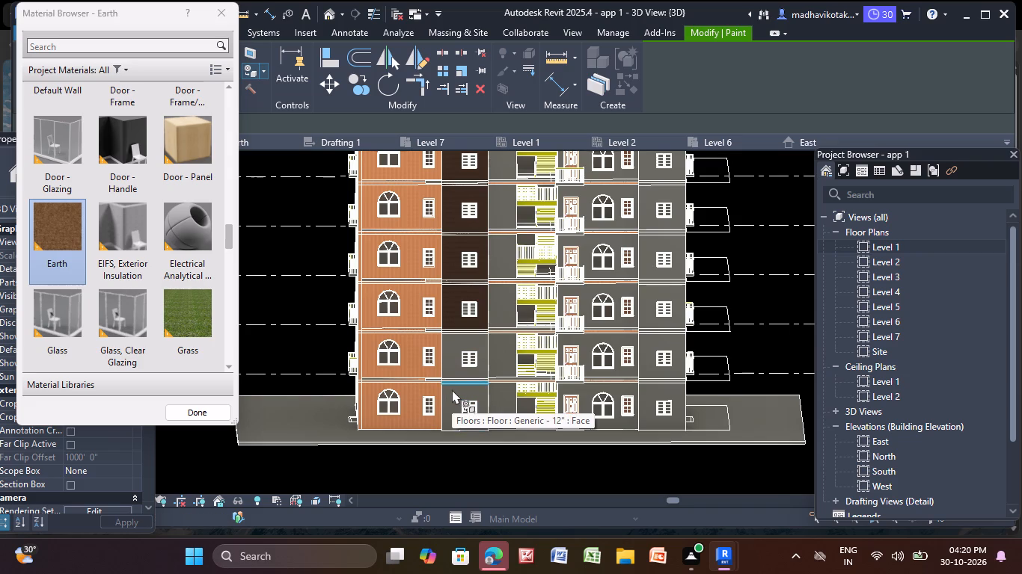
scroll(455, 372, up, 3)
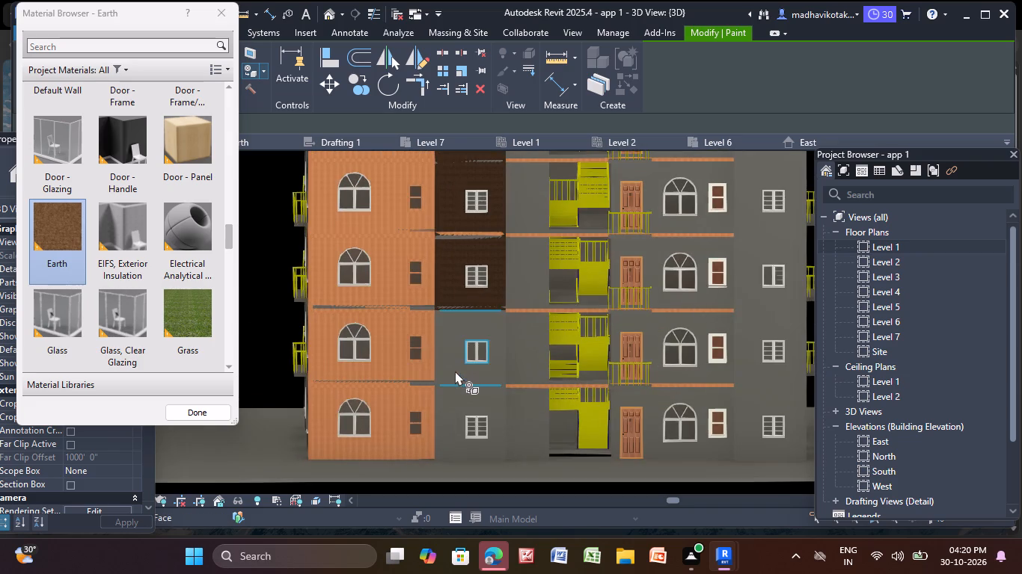
click(450, 362)
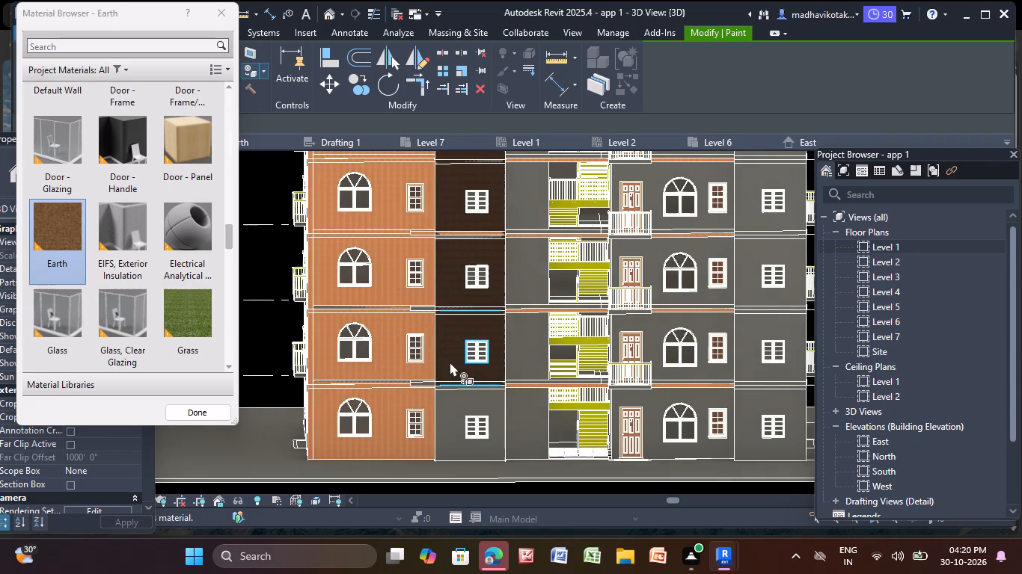
click(447, 408)
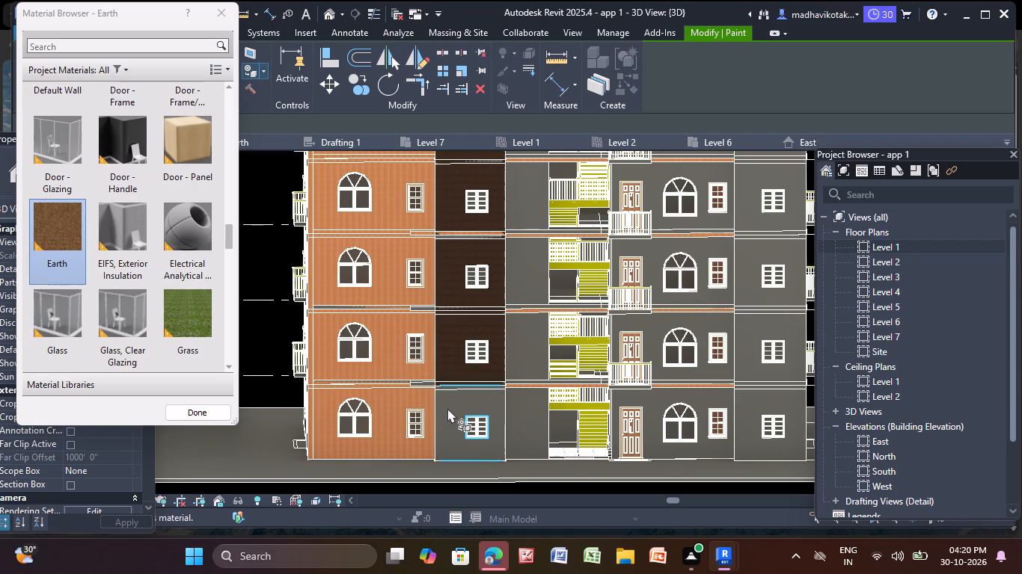
Paint the arched-window wall bay beyond the staircase doors with Earth on the top three storeys.
scroll(524, 404, down, 3)
middle_drag(524, 404, 447, 431)
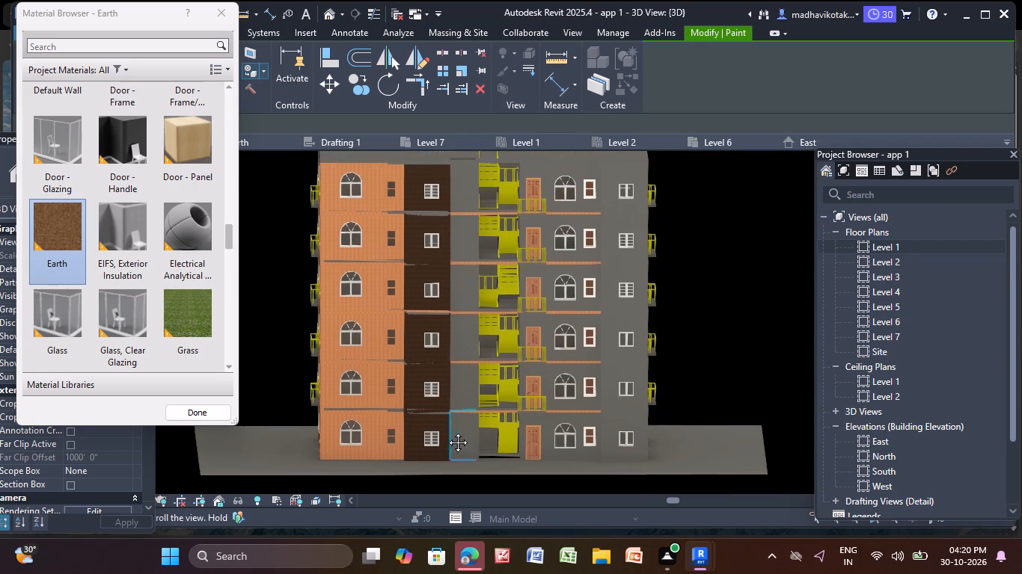
middle_drag(447, 431, 423, 450)
scroll(534, 197, up, 9)
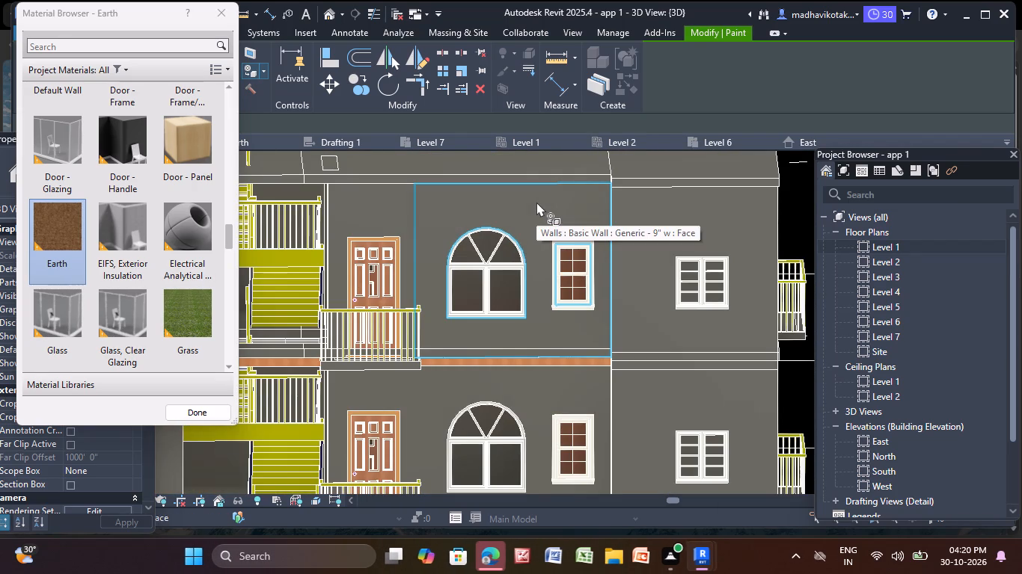
click(536, 202)
scroll(536, 202, down, 6)
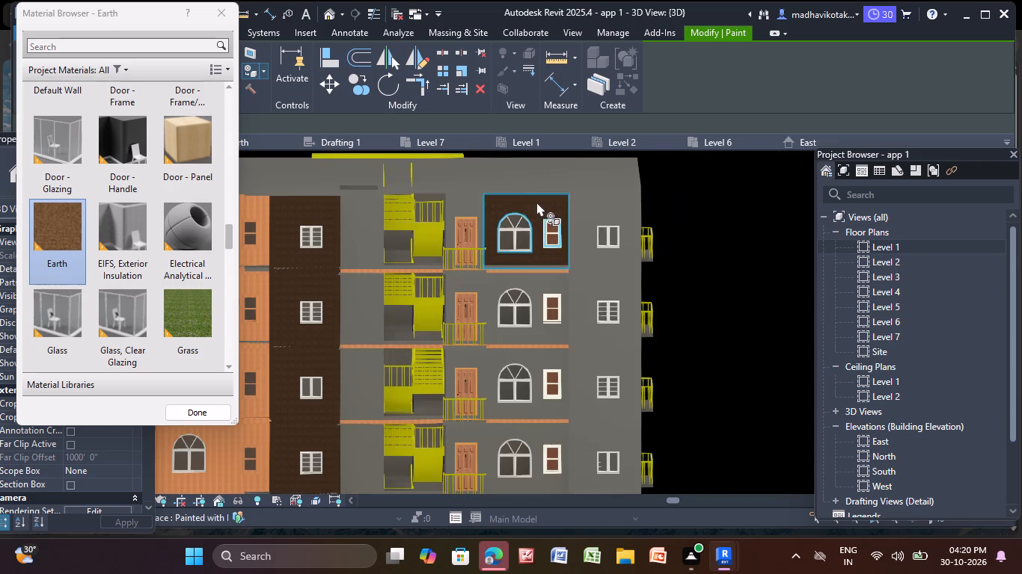
click(536, 286)
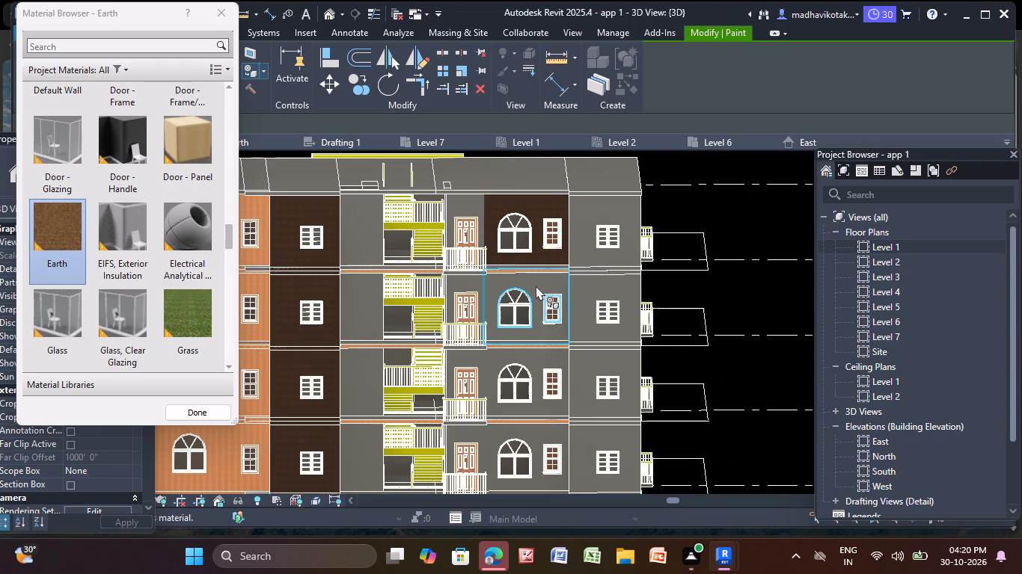
click(535, 354)
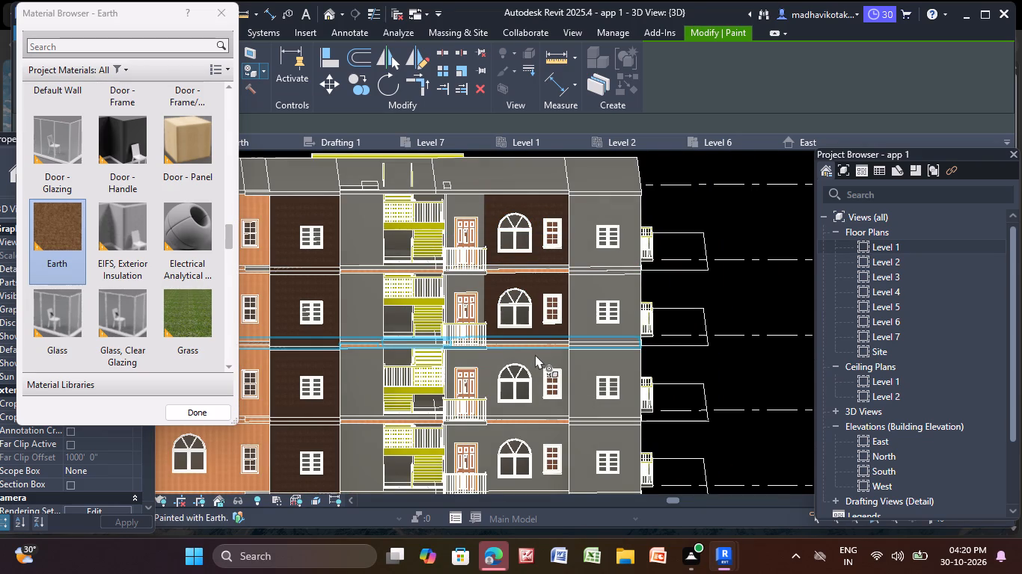
scroll(535, 352, up, 4)
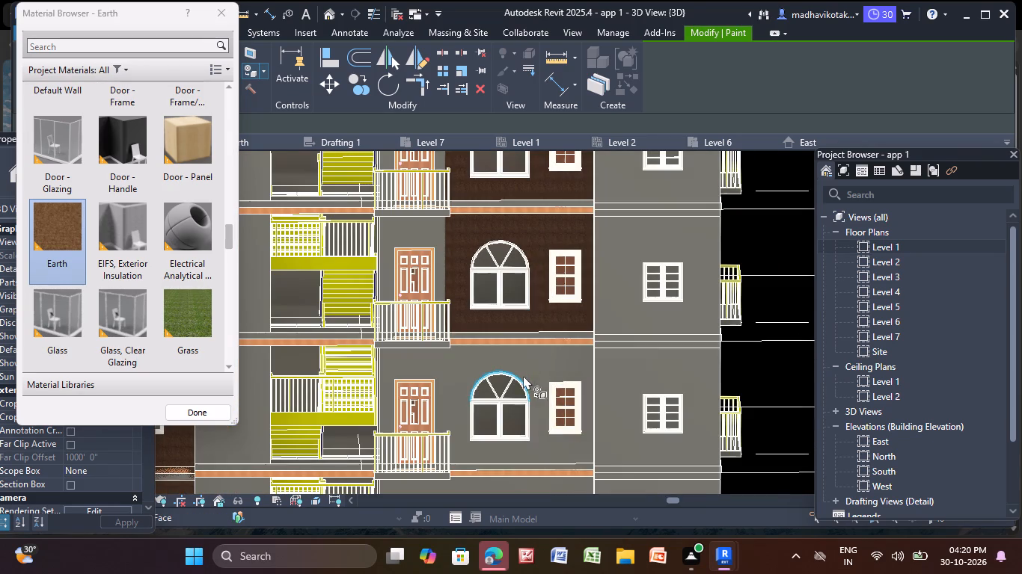
click(551, 362)
Paint the same arched-window bay with Earth on the lower three storeys, down to ground level.
scroll(548, 363, down, 4)
middle_drag(548, 363, 513, 203)
scroll(525, 289, up, 4)
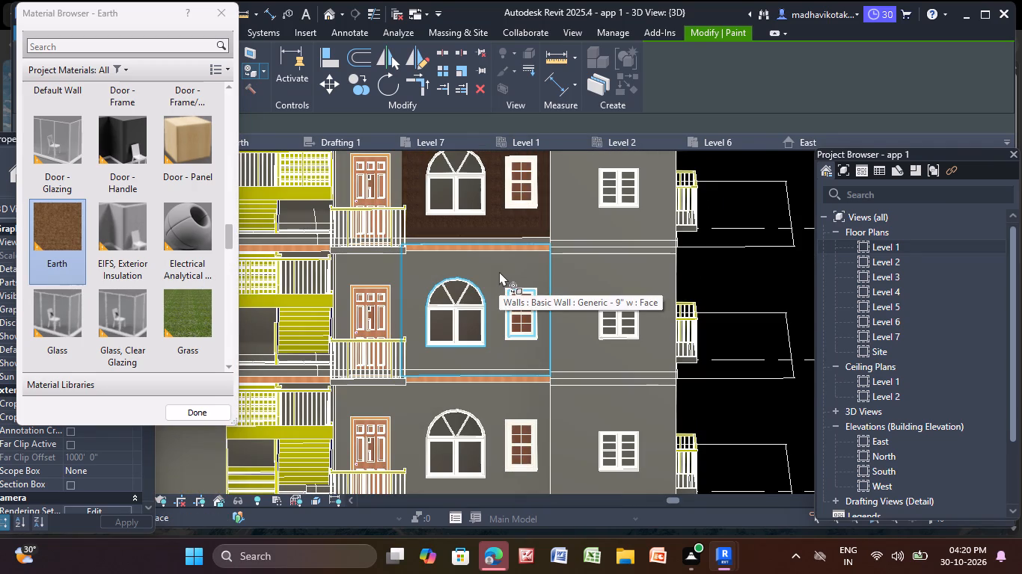
click(499, 271)
click(498, 403)
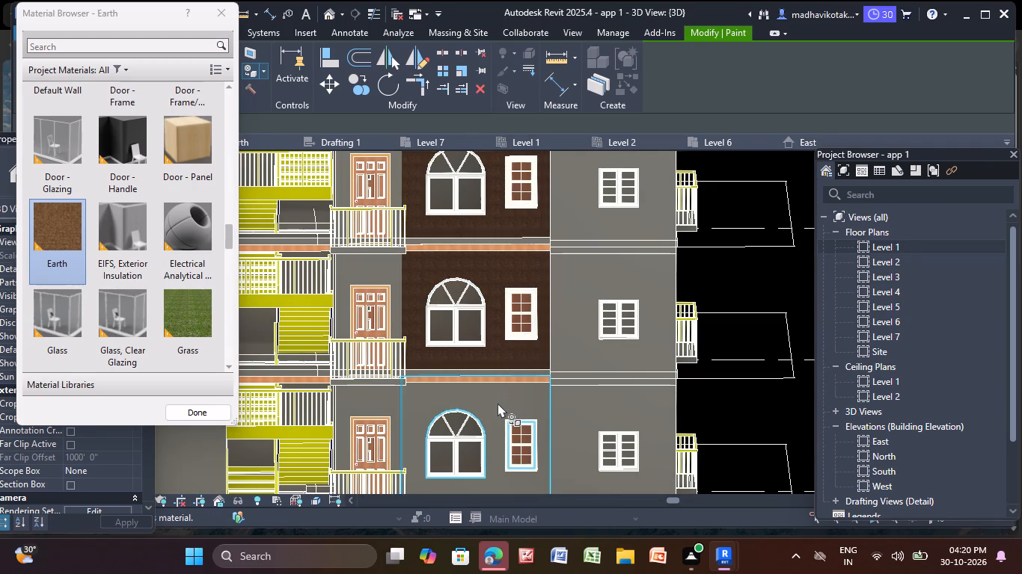
scroll(498, 403, down, 5)
middle_drag(498, 403, 465, 223)
scroll(465, 223, down, 1)
scroll(460, 283, up, 5)
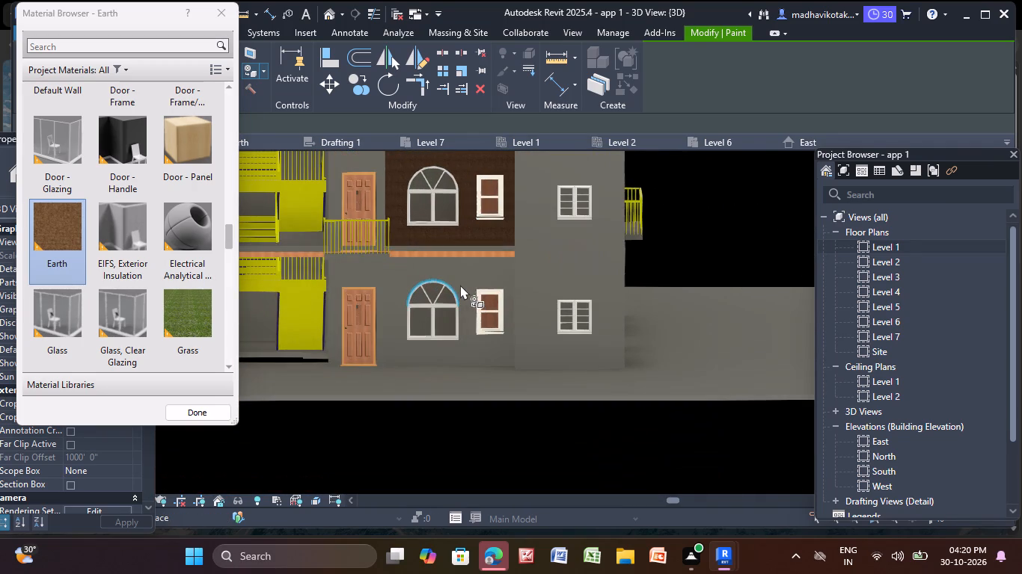
click(460, 271)
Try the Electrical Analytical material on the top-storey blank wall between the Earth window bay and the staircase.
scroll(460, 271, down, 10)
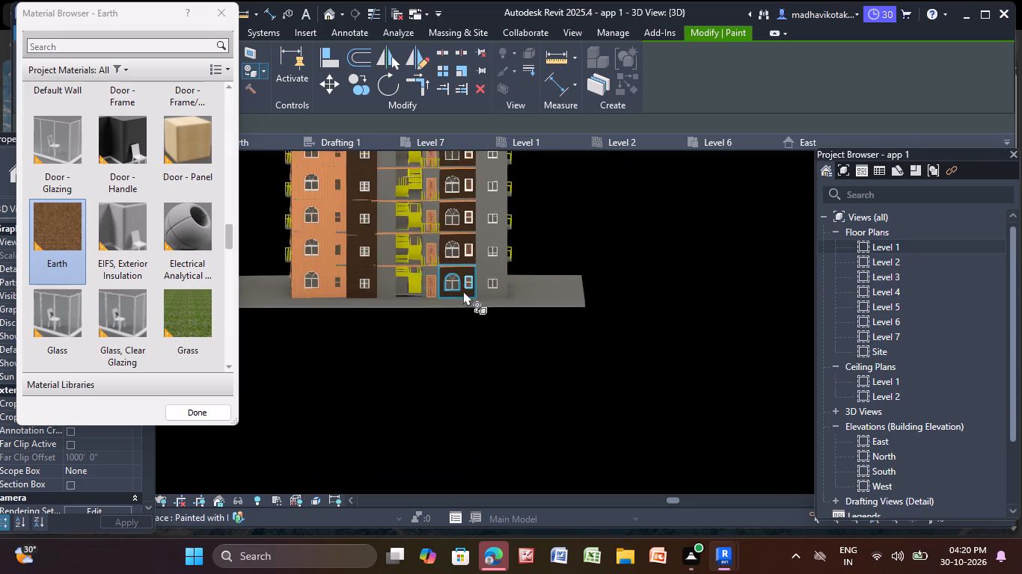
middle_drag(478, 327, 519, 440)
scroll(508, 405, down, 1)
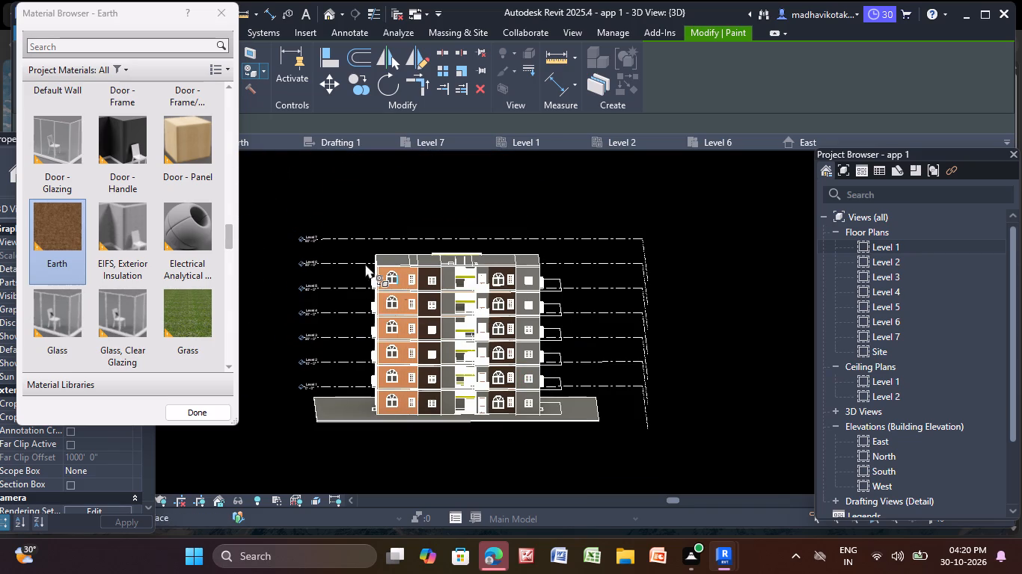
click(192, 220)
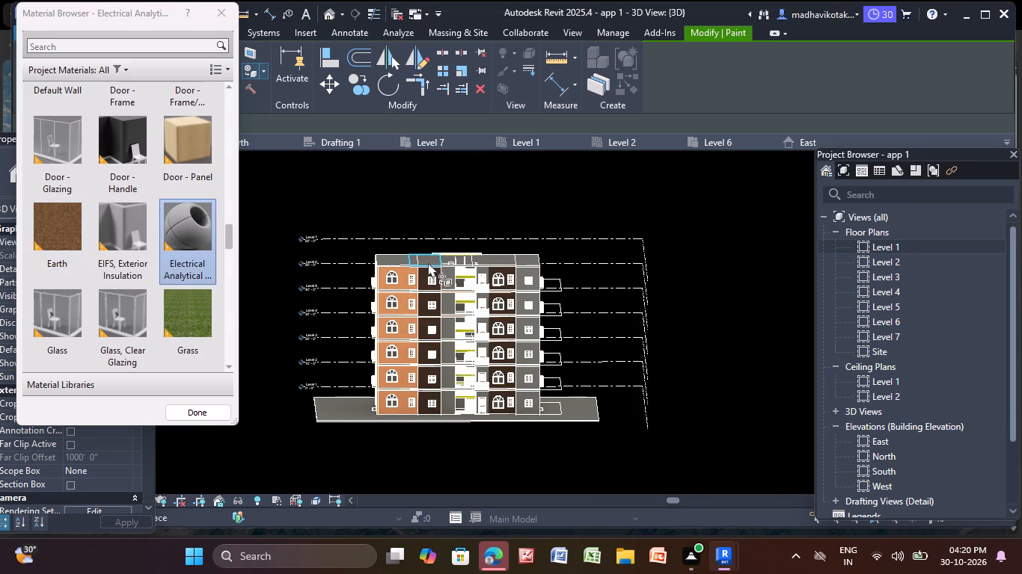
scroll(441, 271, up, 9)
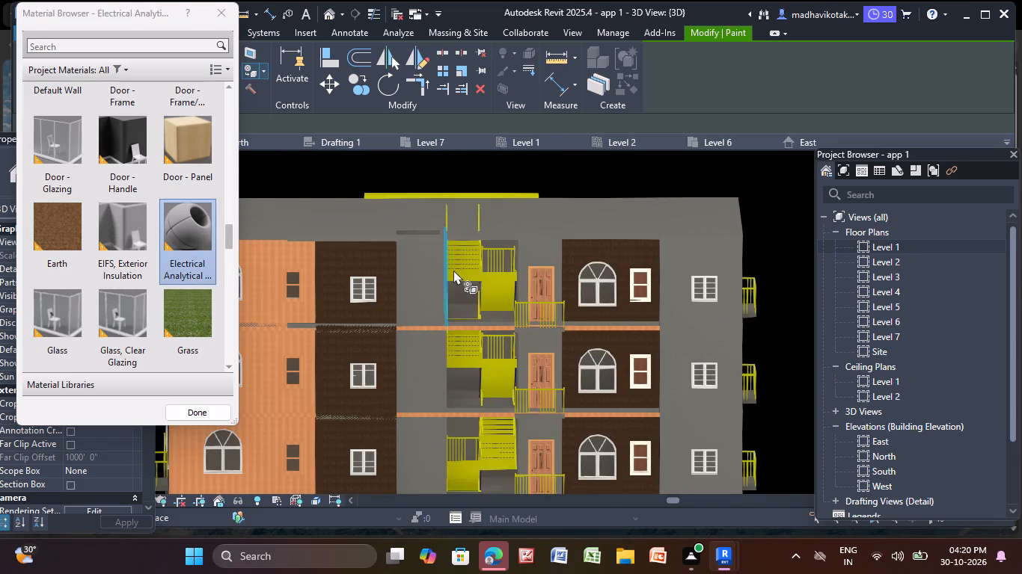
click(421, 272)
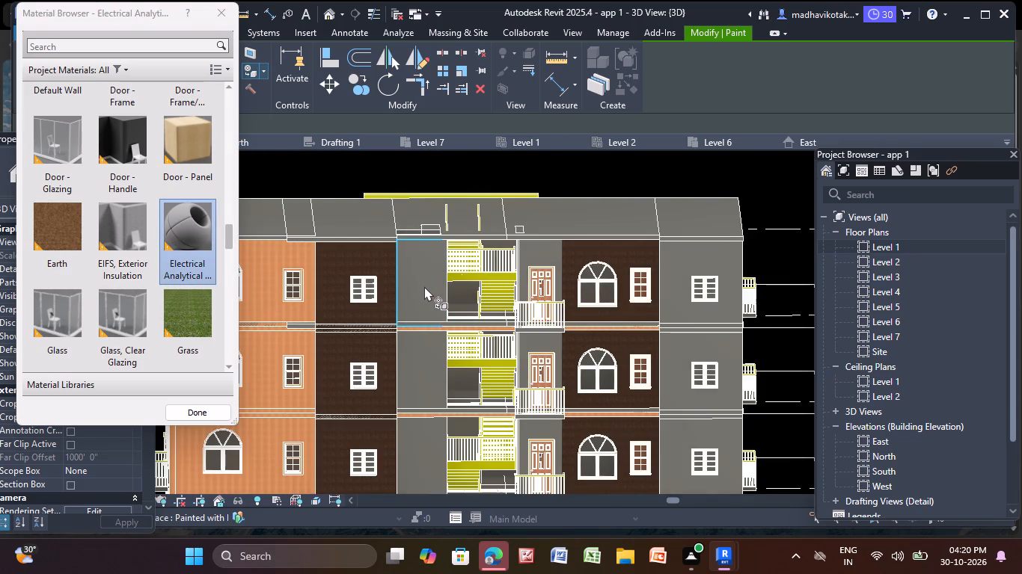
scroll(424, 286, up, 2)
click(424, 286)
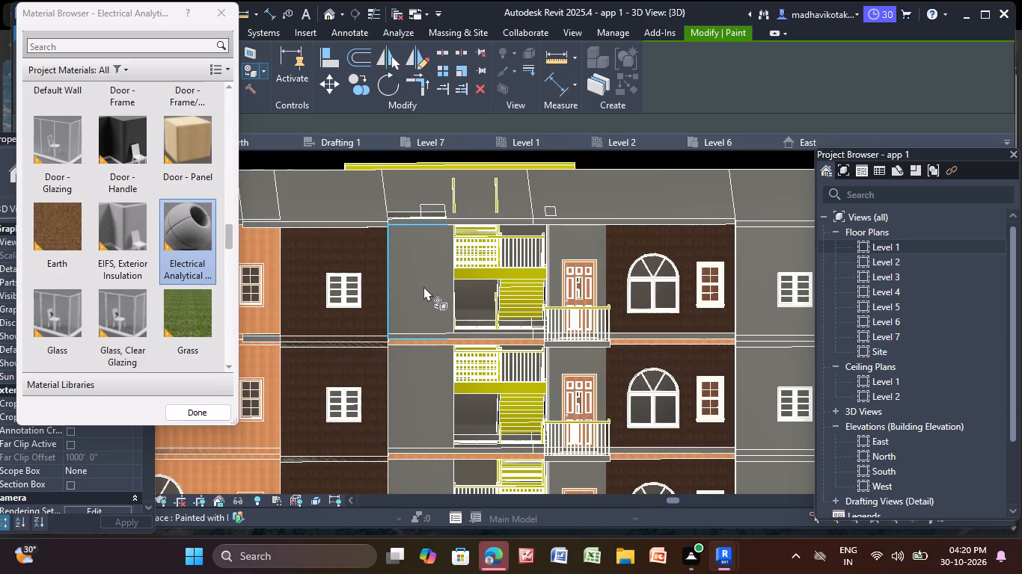
Paint the top-storey blank wall beside the staircase with the Door - Panel material.
click(190, 149)
click(409, 311)
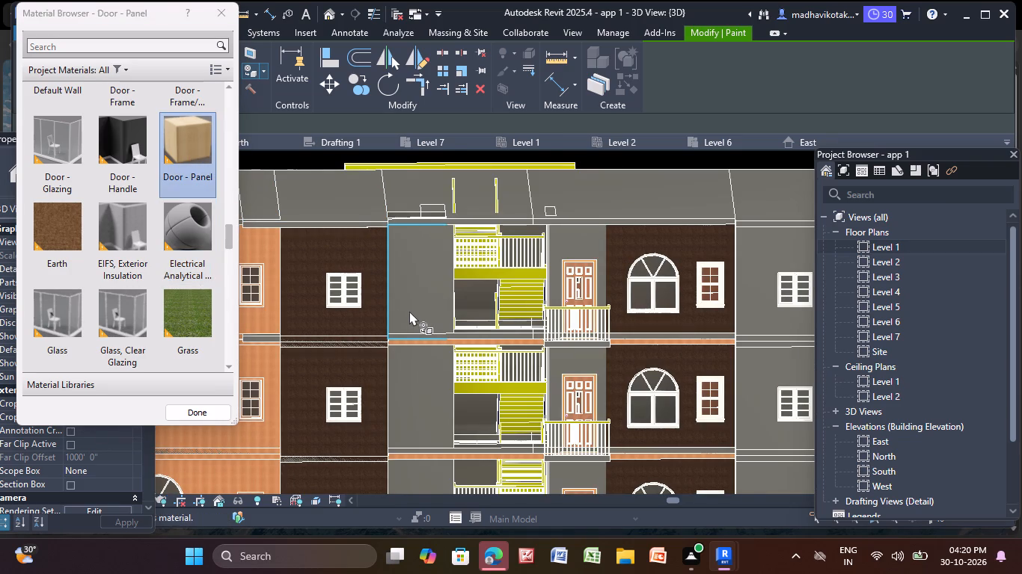
scroll(410, 297, up, 3)
scroll(411, 293, down, 12)
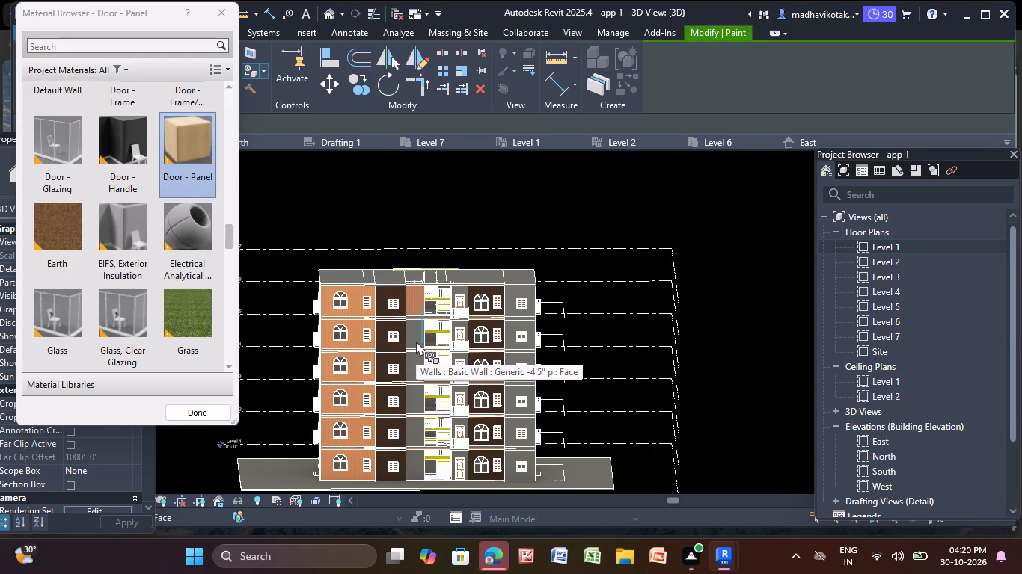
Paint the grey end bay beyond the arched-window bay with Earth on the top three storeys.
click(40, 223)
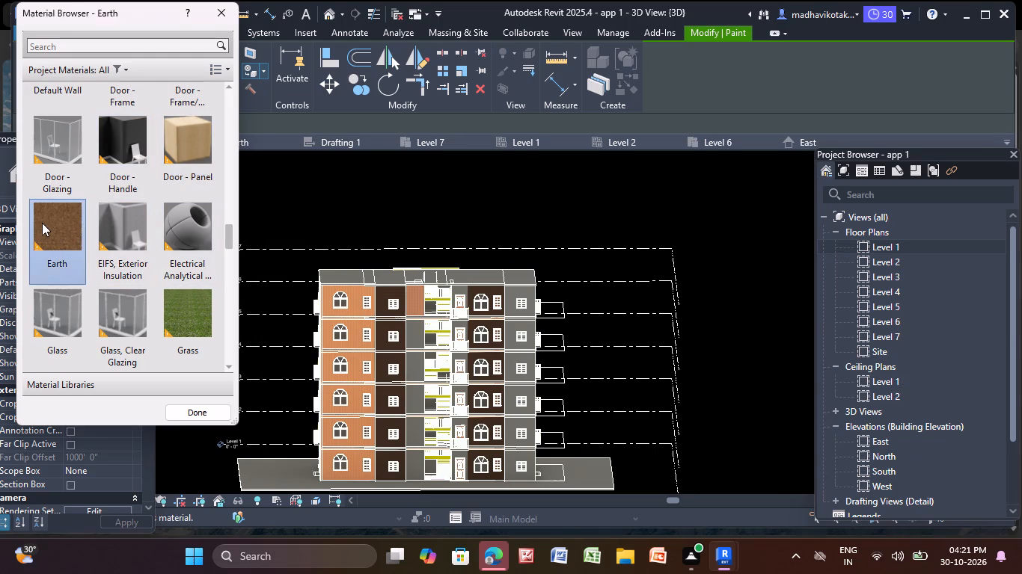
scroll(515, 302, up, 5)
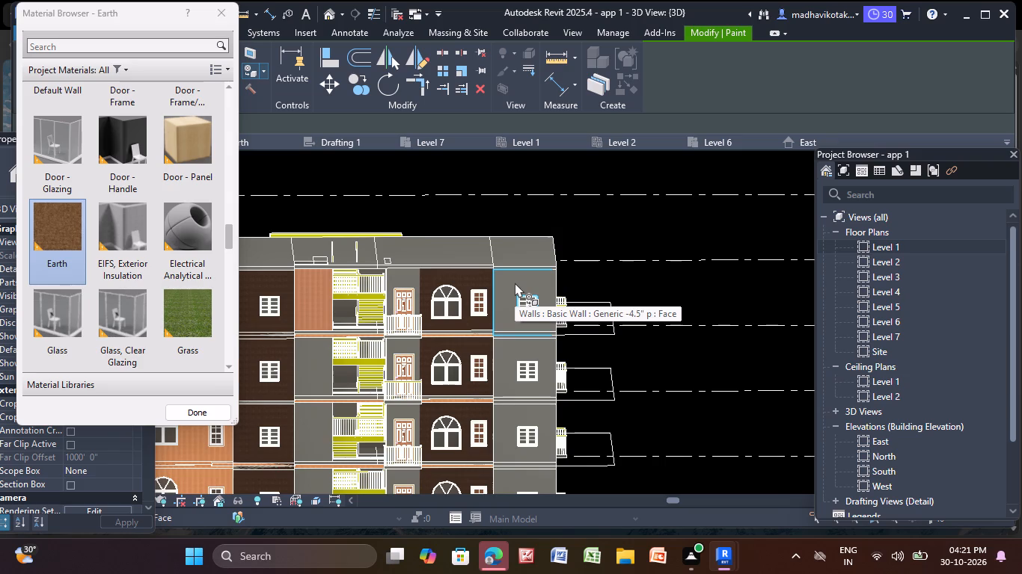
click(515, 283)
click(512, 362)
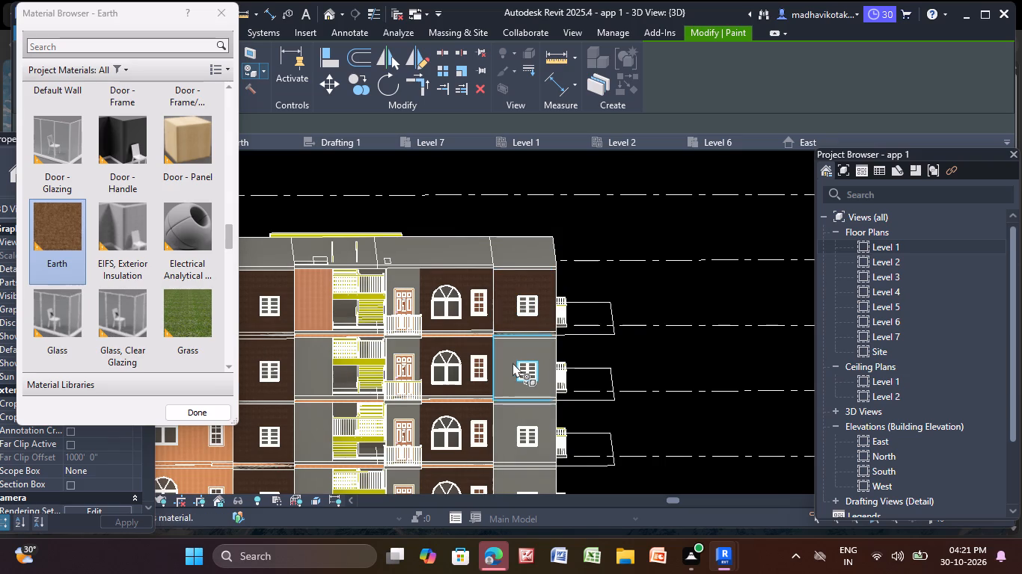
scroll(512, 362, down, 5)
middle_drag(512, 364, 497, 294)
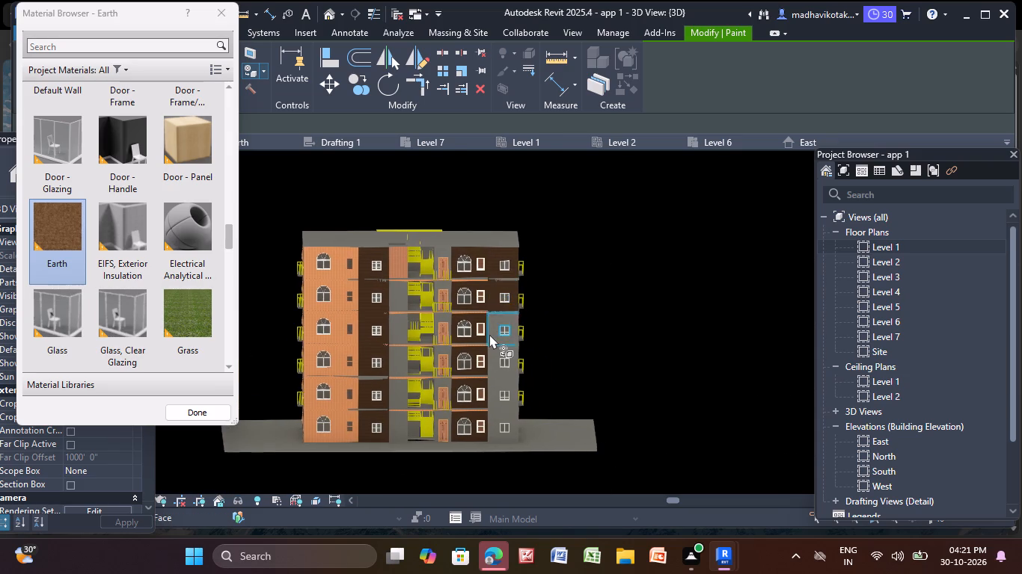
scroll(489, 334, up, 3)
click(490, 334)
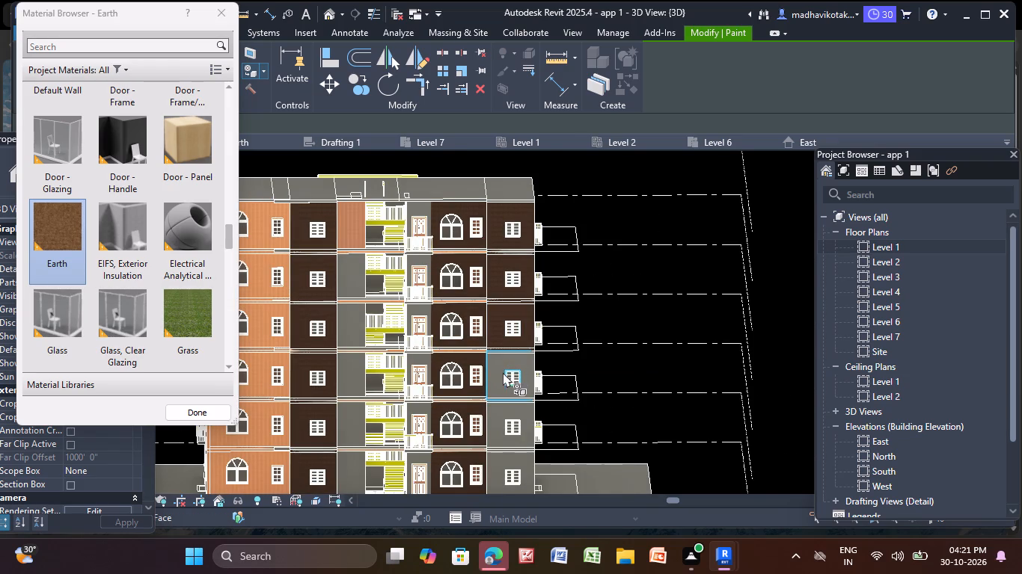
Paint the same grey end bay with Earth on the lower three storeys, down to ground level.
click(500, 378)
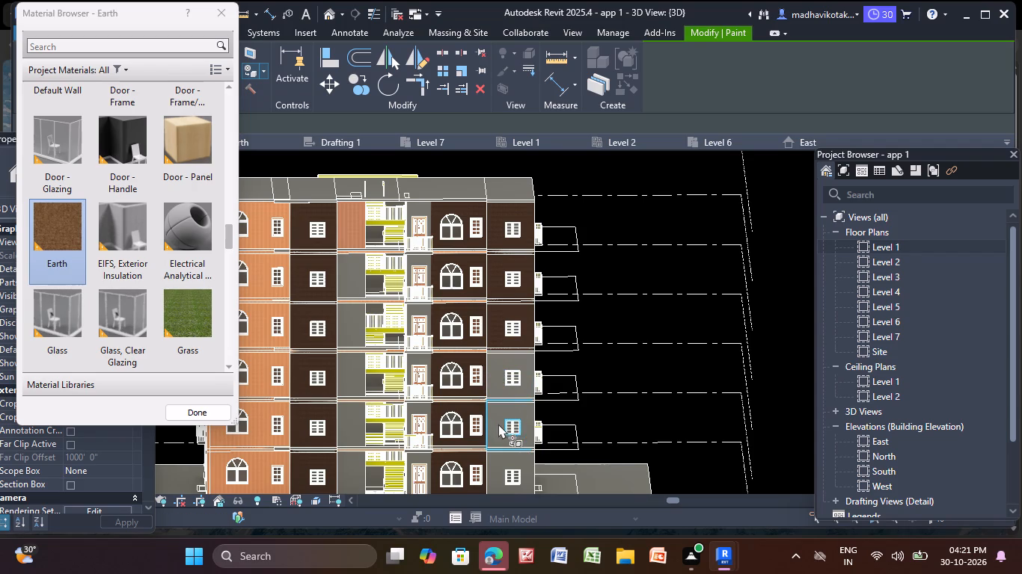
scroll(491, 403, up, 4)
click(501, 380)
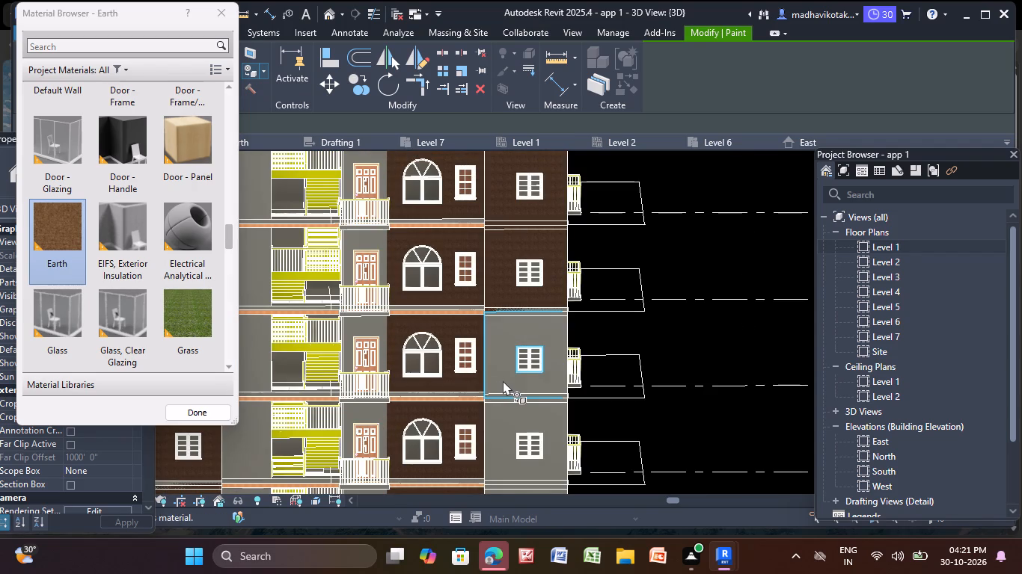
click(500, 429)
scroll(500, 429, down, 5)
middle_drag(500, 429, 491, 317)
scroll(515, 370, up, 5)
click(494, 385)
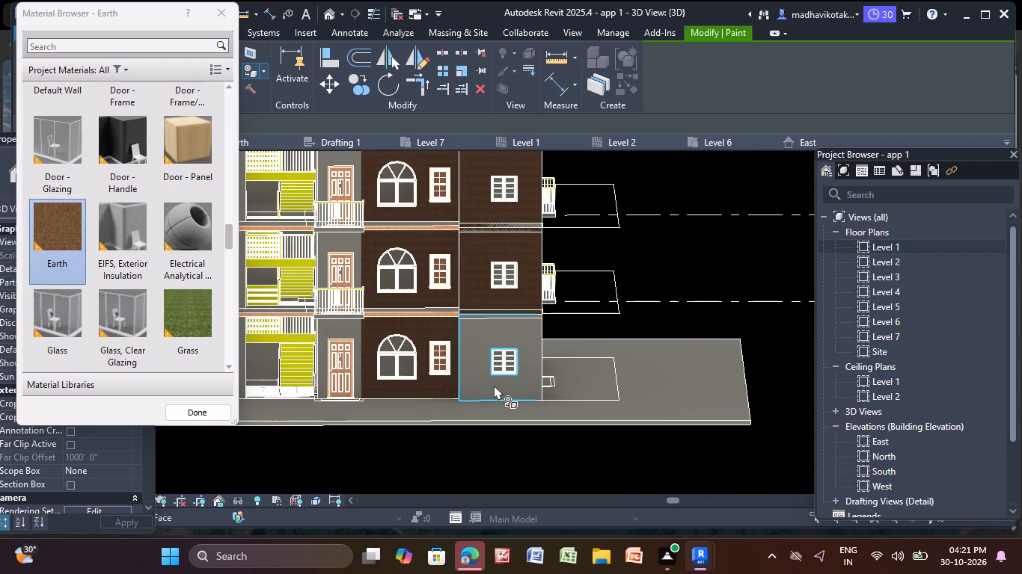
scroll(414, 305, up, 9)
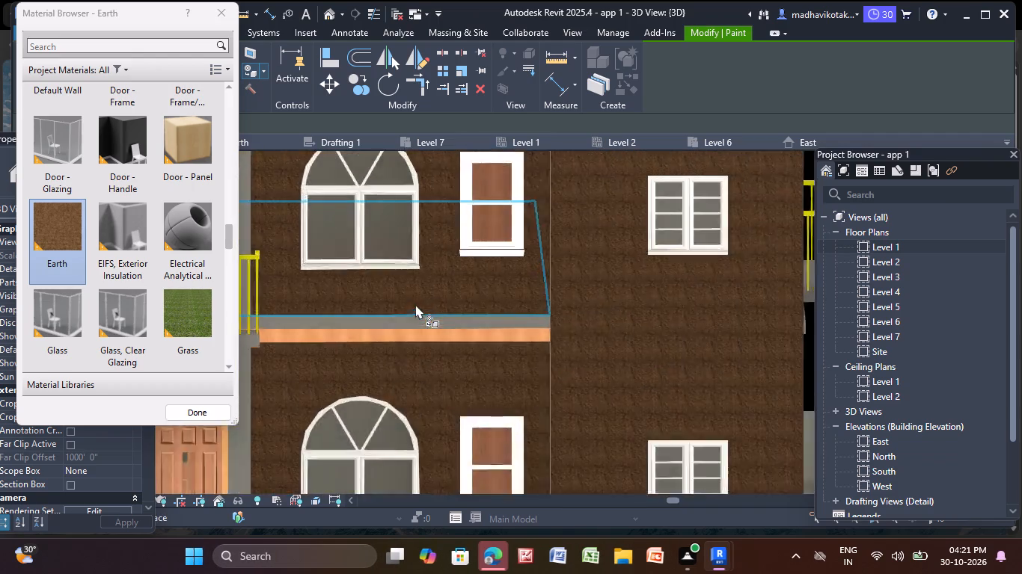
Paint the lowest two grey and wood-coloured floor bands across the arched-window bay beyond the staircase with Earth.
scroll(414, 315, up, 4)
click(407, 334)
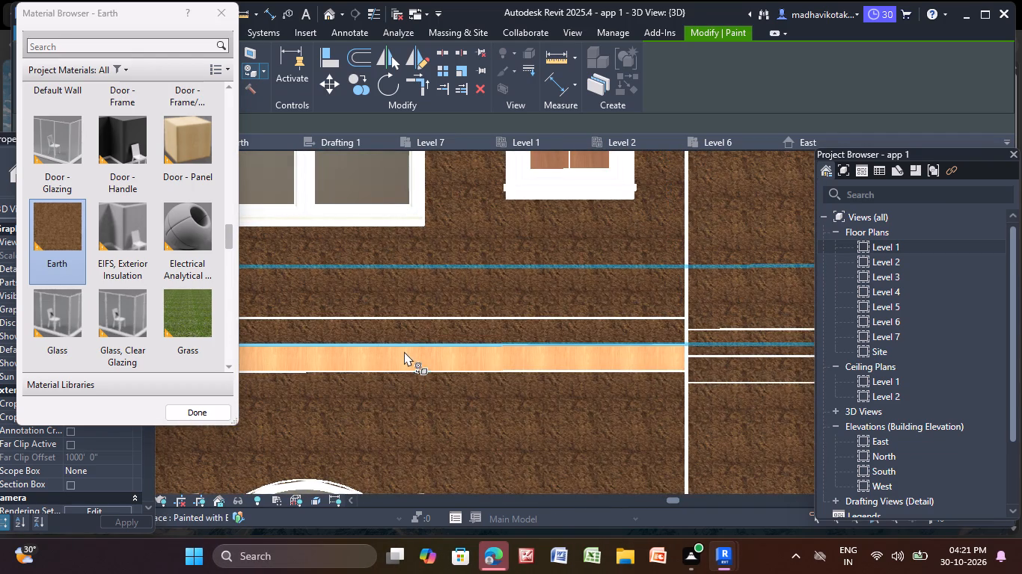
click(403, 354)
scroll(410, 347, down, 10)
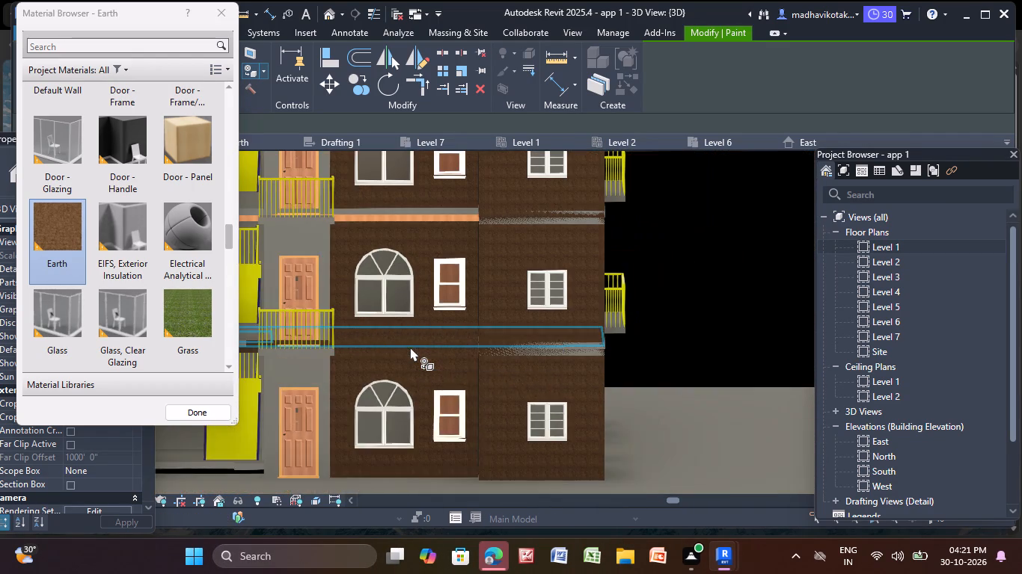
middle_drag(420, 361, 449, 467)
scroll(403, 305, up, 10)
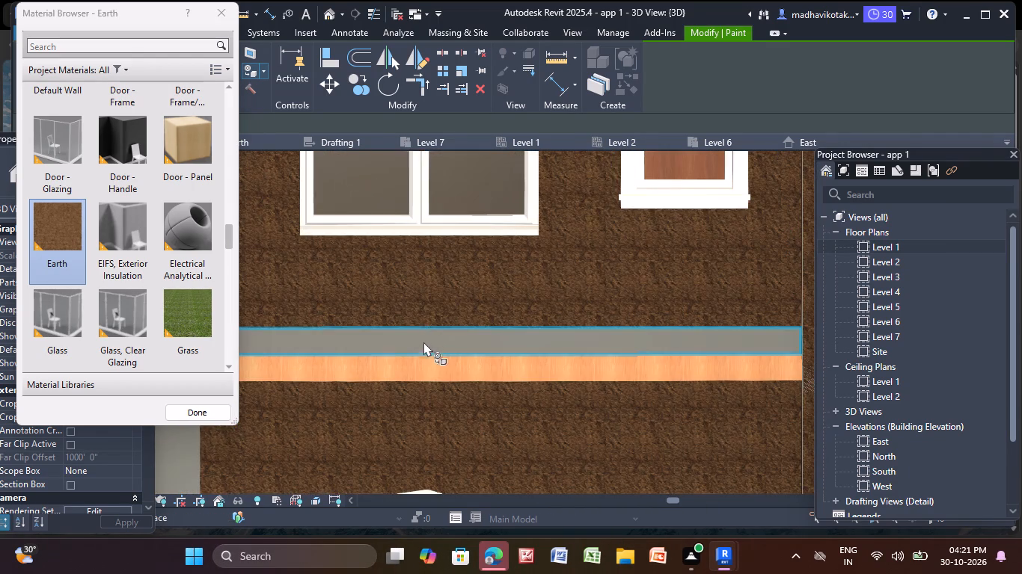
click(423, 344)
click(419, 361)
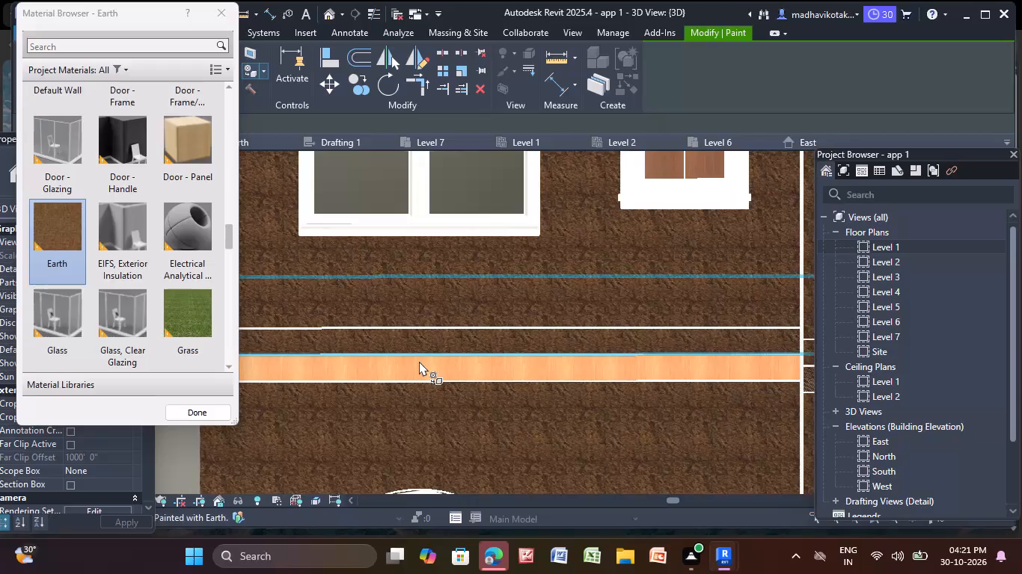
click(420, 370)
Paint the floor bands below the fourth and fifth storeys of the same arched-window bay with Earth.
scroll(420, 369, down, 11)
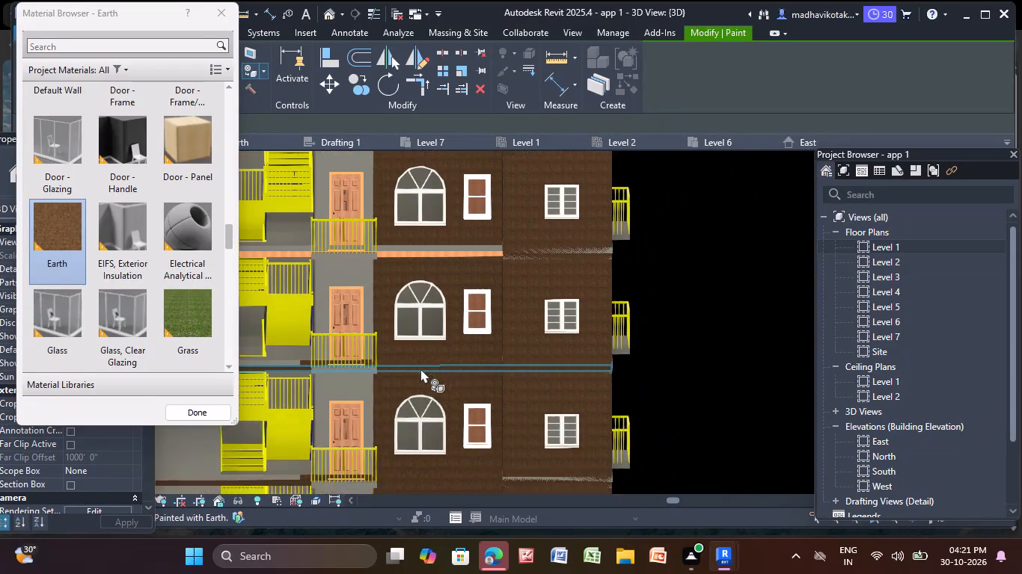
middle_drag(420, 368, 448, 508)
scroll(456, 403, up, 9)
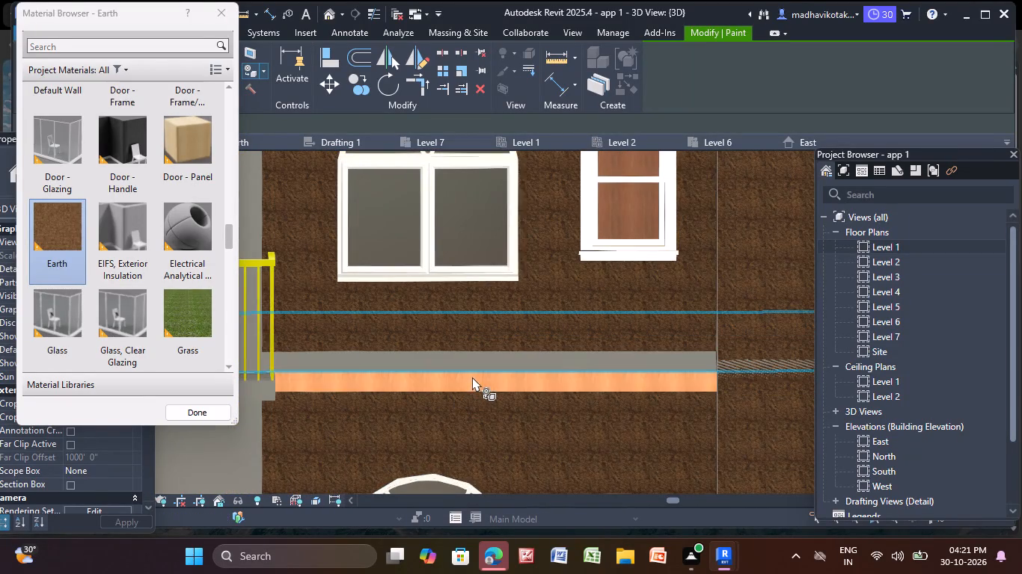
click(472, 377)
click(465, 382)
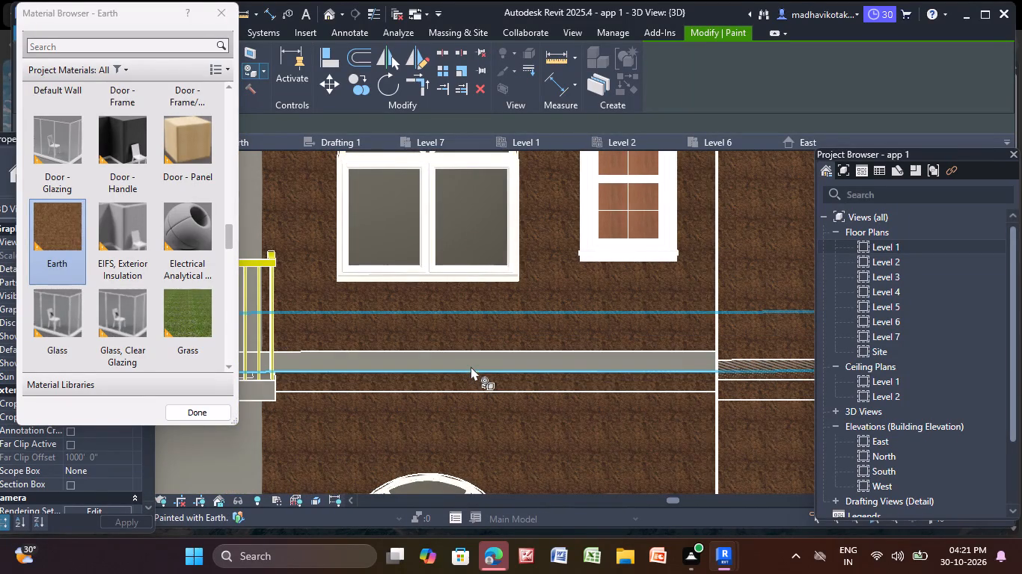
click(473, 359)
scroll(473, 359, down, 7)
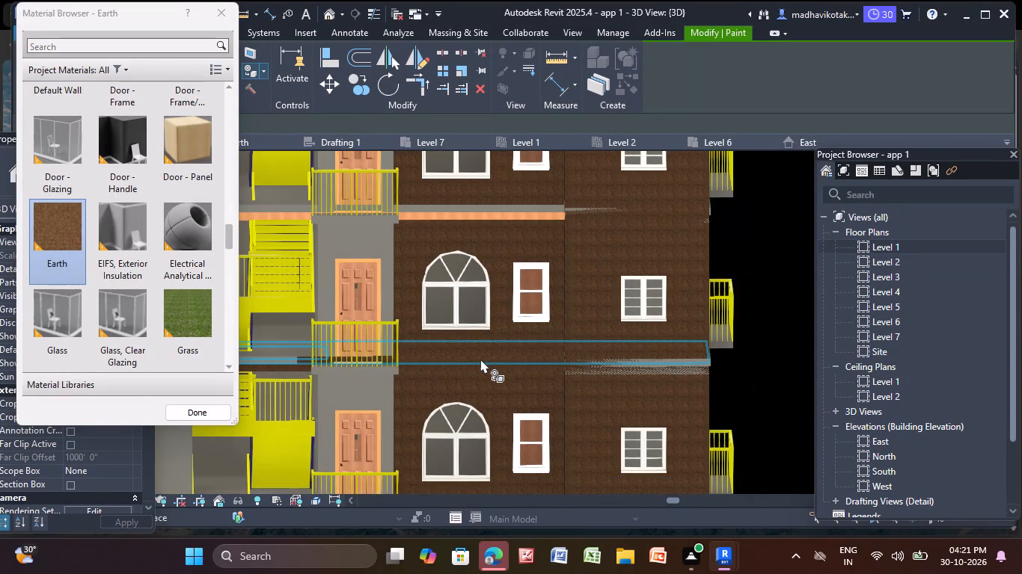
middle_drag(470, 260, 471, 348)
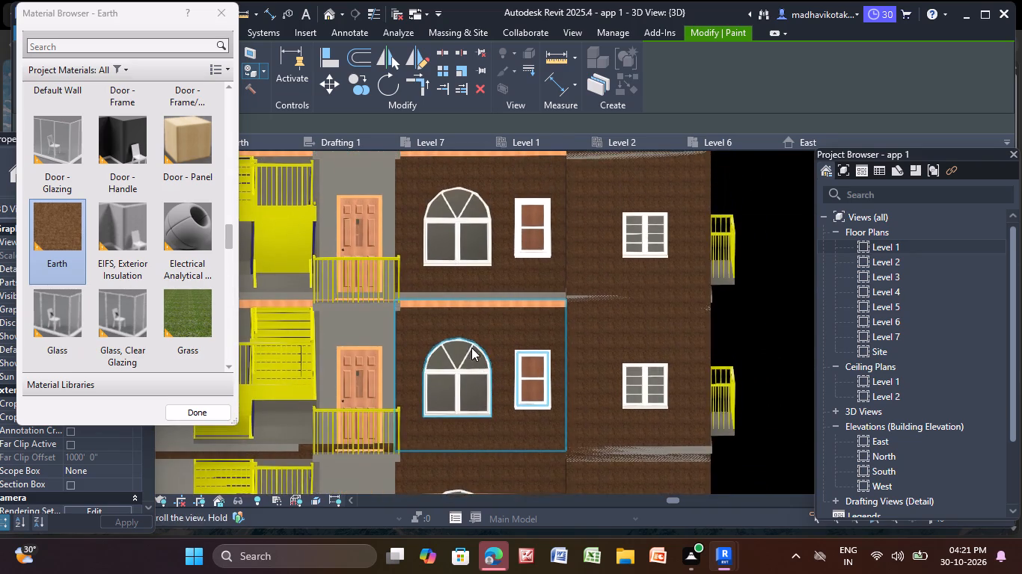
scroll(474, 286, up, 11)
click(460, 330)
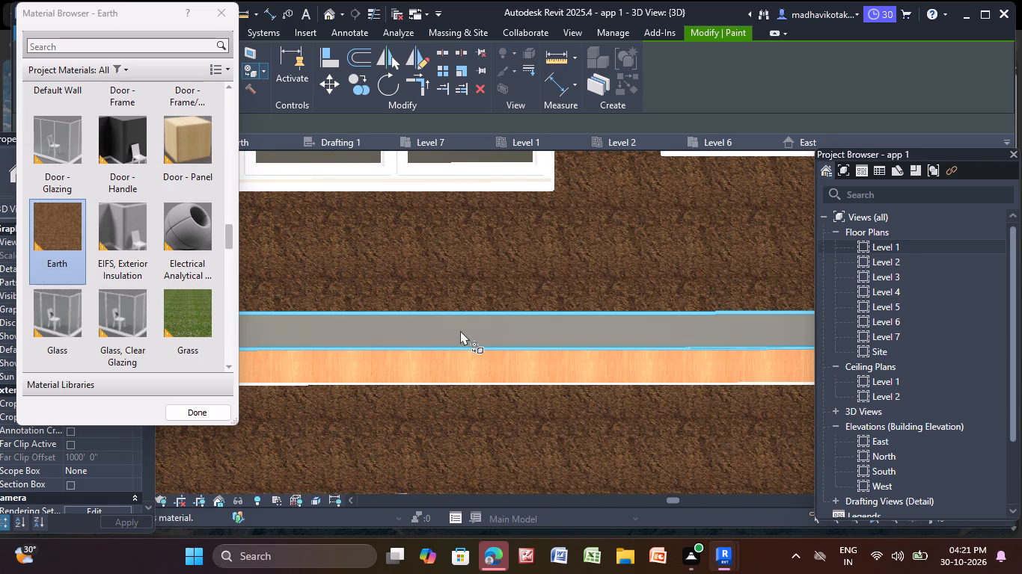
click(462, 373)
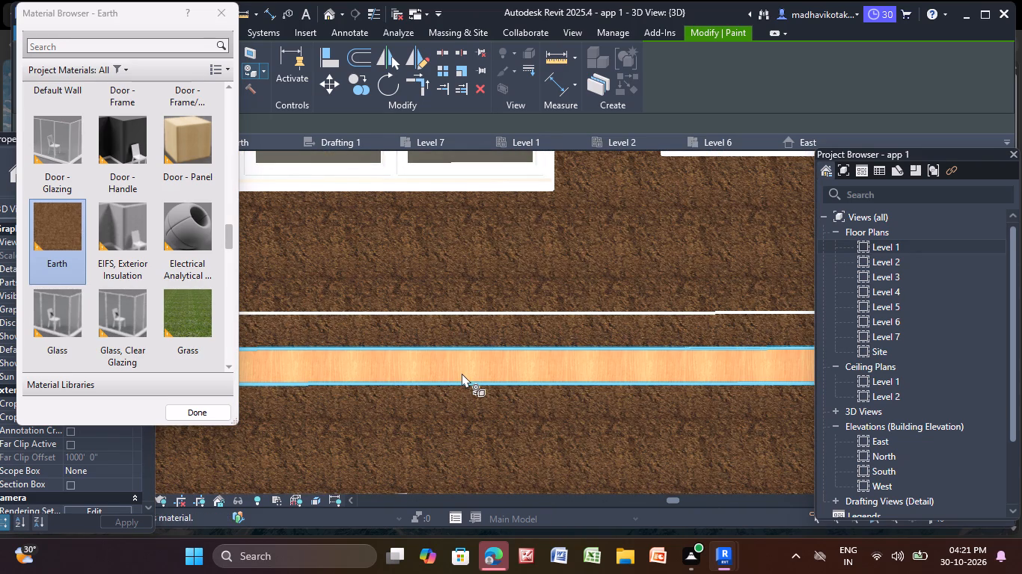
Paint the grey and wood-coloured floor bands below the top storey of the arched-window bay with Earth.
scroll(482, 327, down, 12)
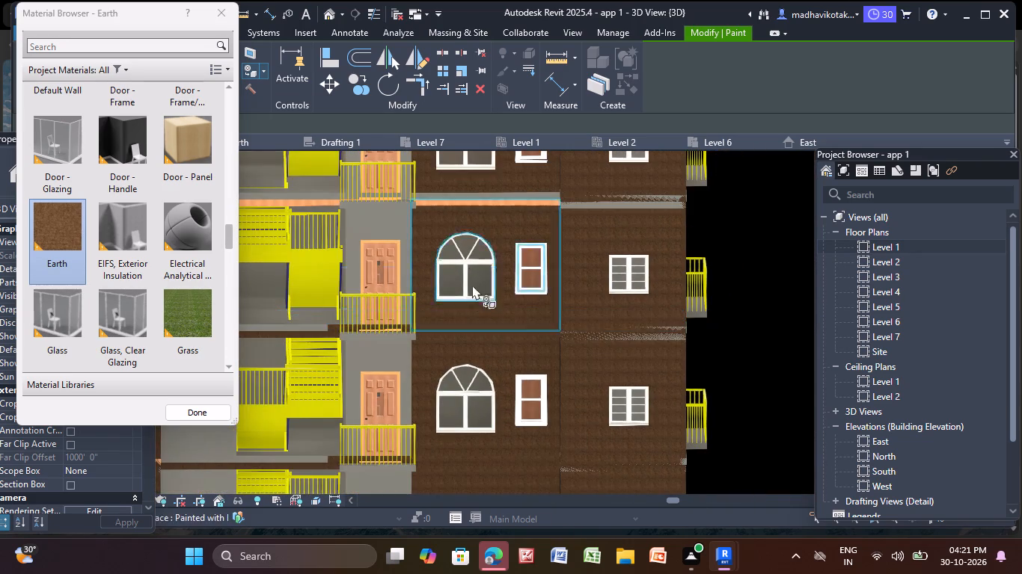
middle_drag(505, 222, 483, 379)
scroll(474, 341, up, 5)
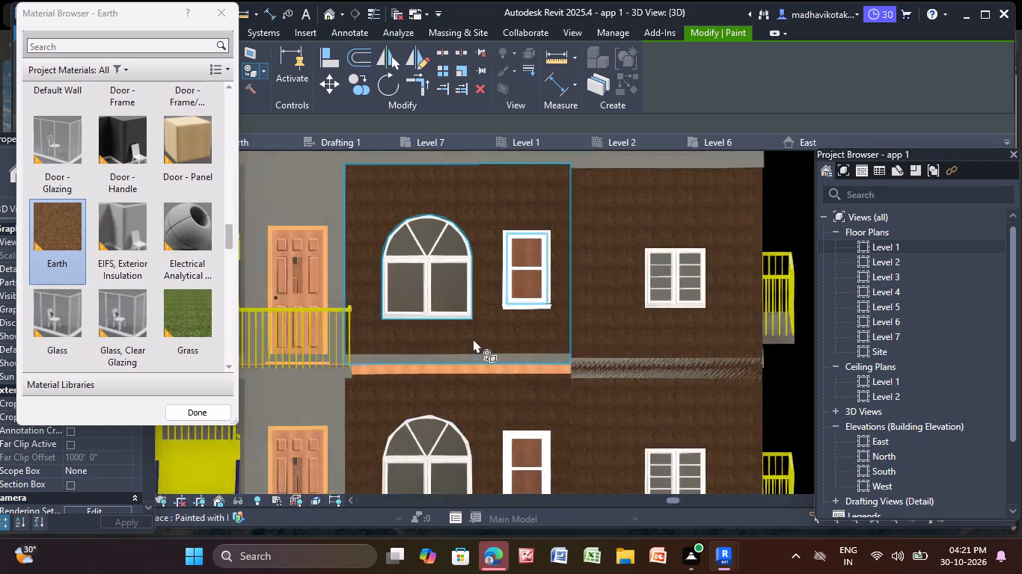
click(466, 365)
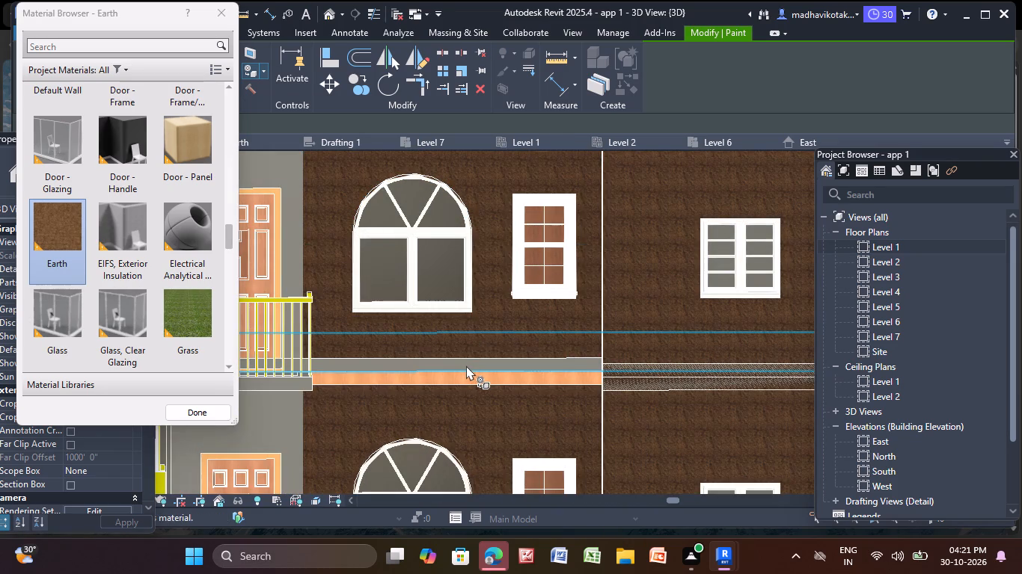
click(466, 365)
middle_click(466, 365)
scroll(466, 365, up, 5)
click(468, 366)
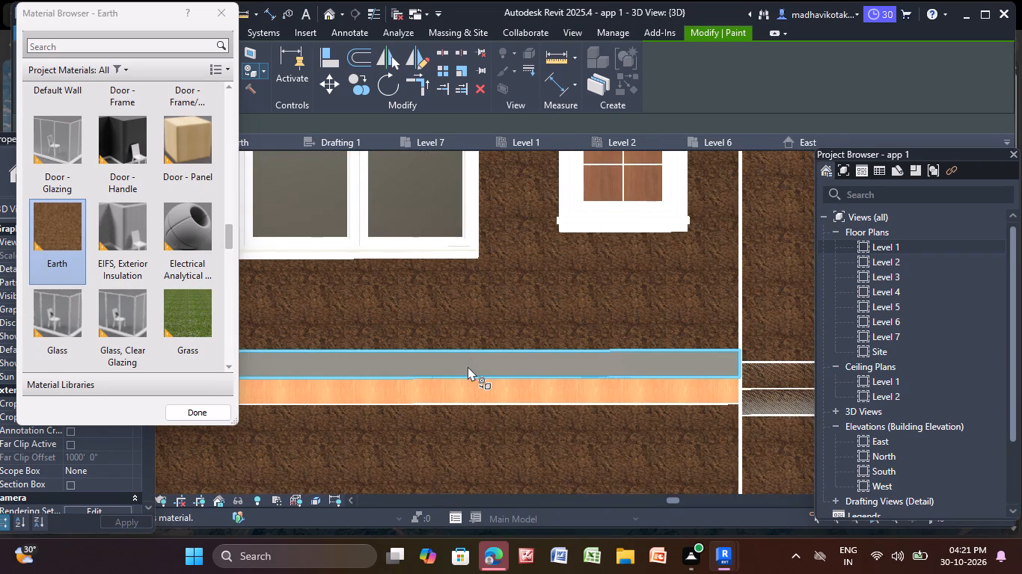
click(459, 389)
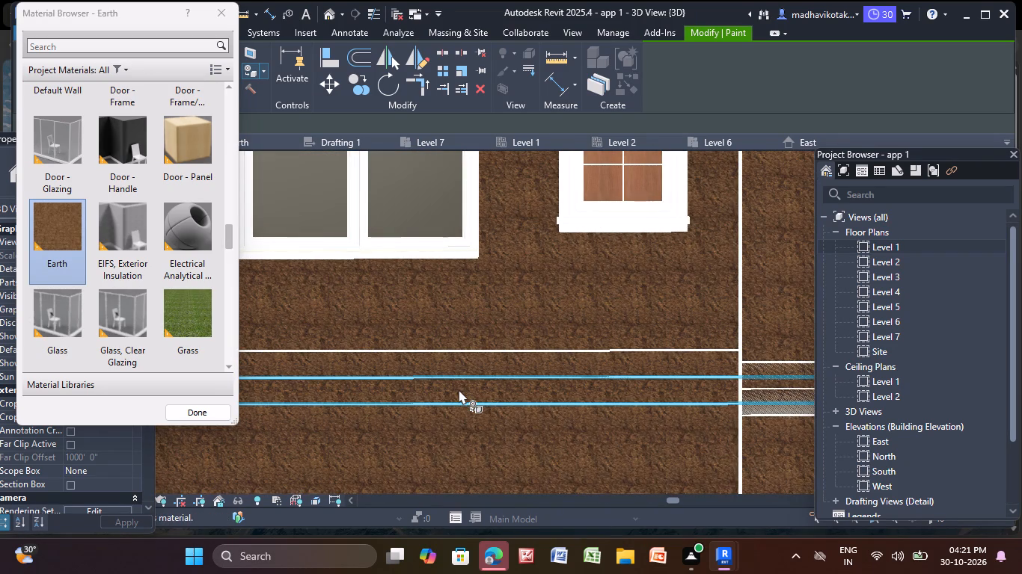
Paint the blank wall beside the staircase with Earth on the top four storeys, replacing the top storey's Door - Panel finish.
scroll(459, 389, down, 12)
middle_drag(459, 388, 474, 179)
scroll(483, 198, down, 5)
scroll(545, 342, down, 3)
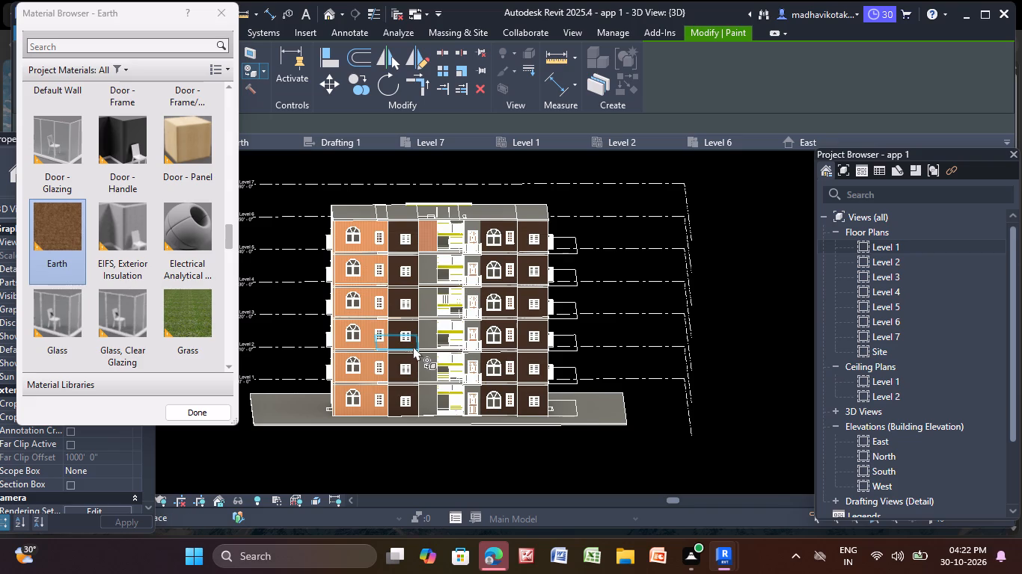
scroll(426, 288, up, 5)
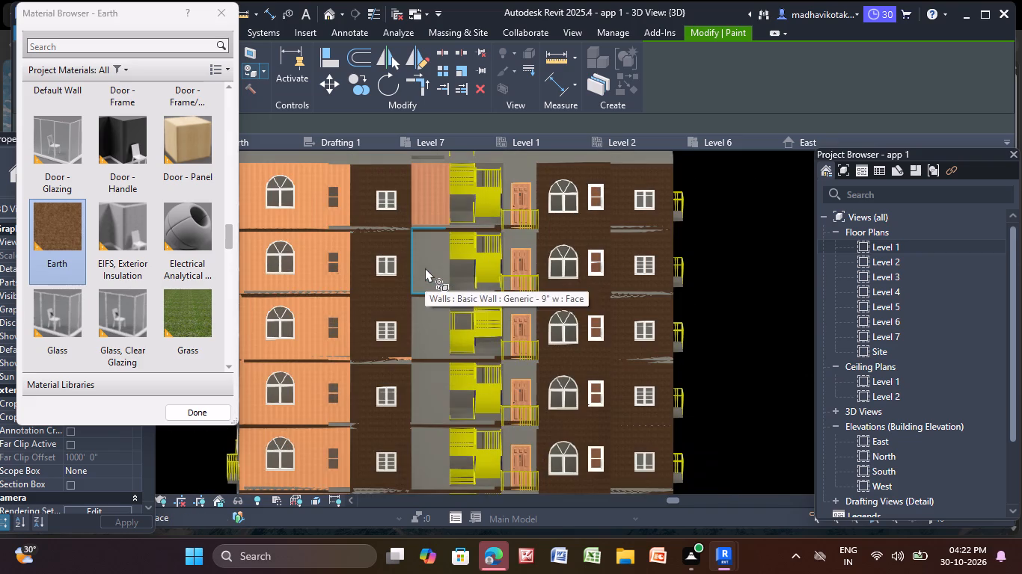
middle_drag(453, 270, 435, 217)
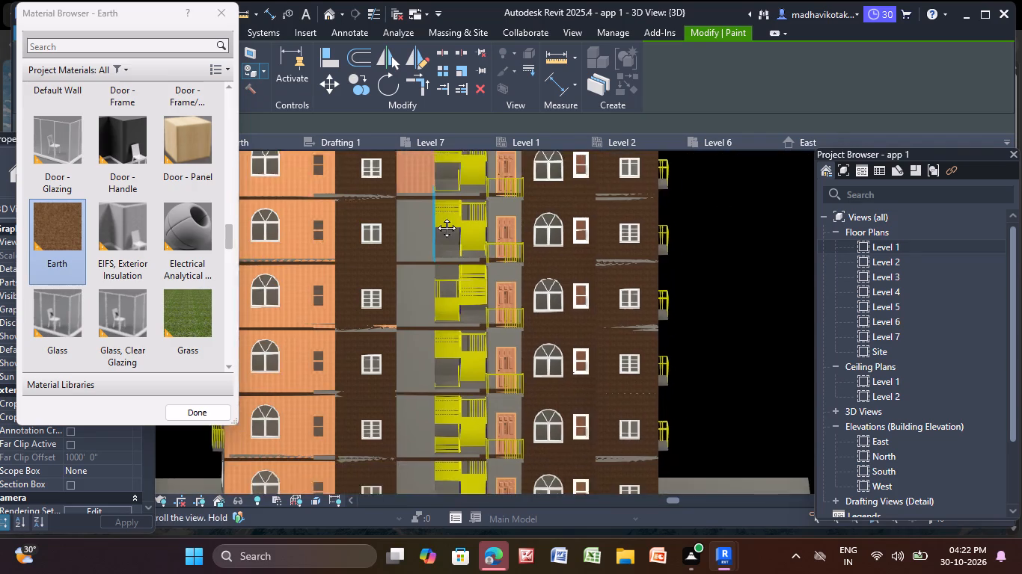
middle_drag(435, 217, 432, 192)
scroll(371, 224, down, 3)
middle_drag(376, 232, 366, 288)
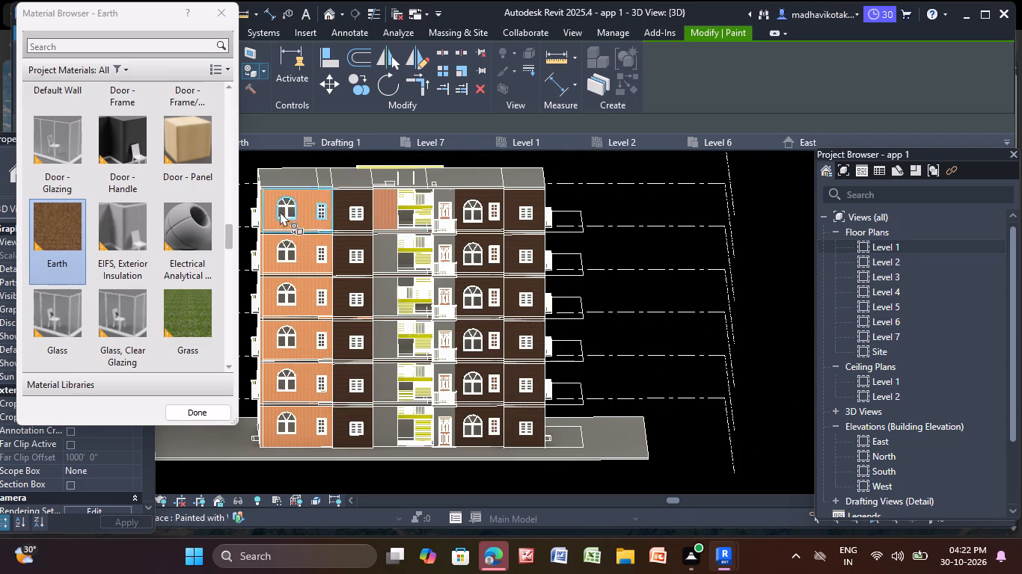
click(47, 234)
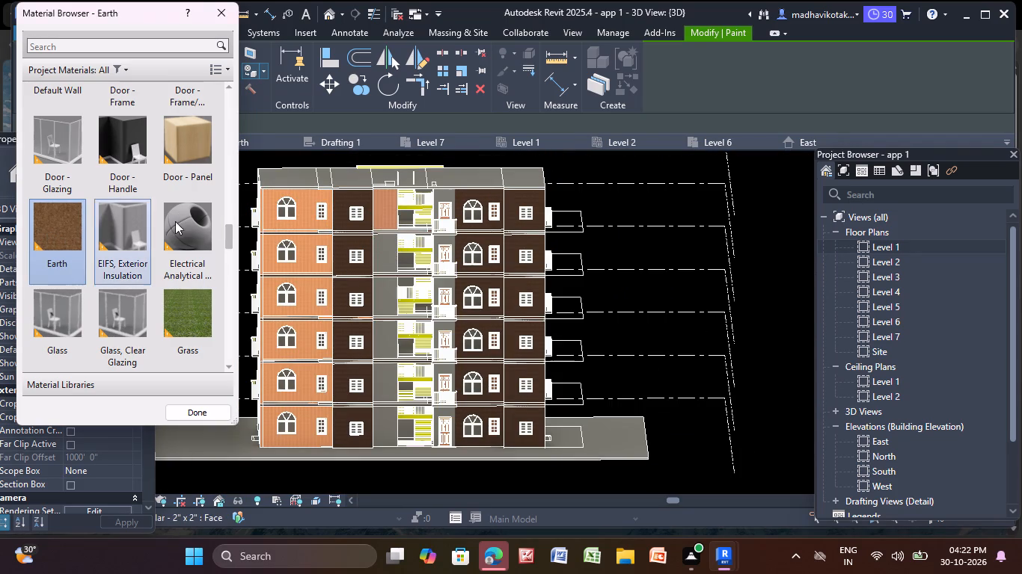
scroll(333, 226, up, 4)
click(420, 215)
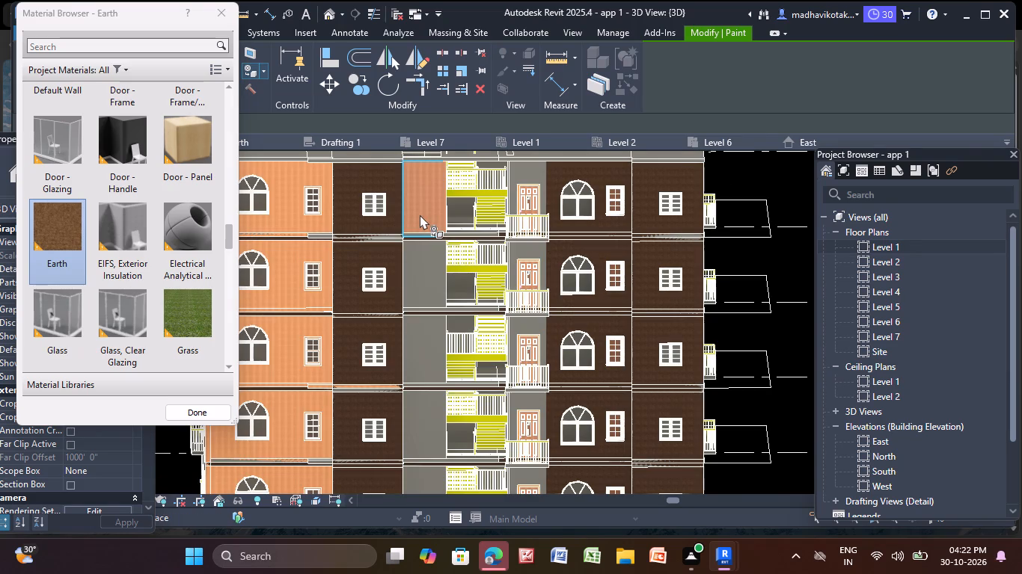
click(421, 270)
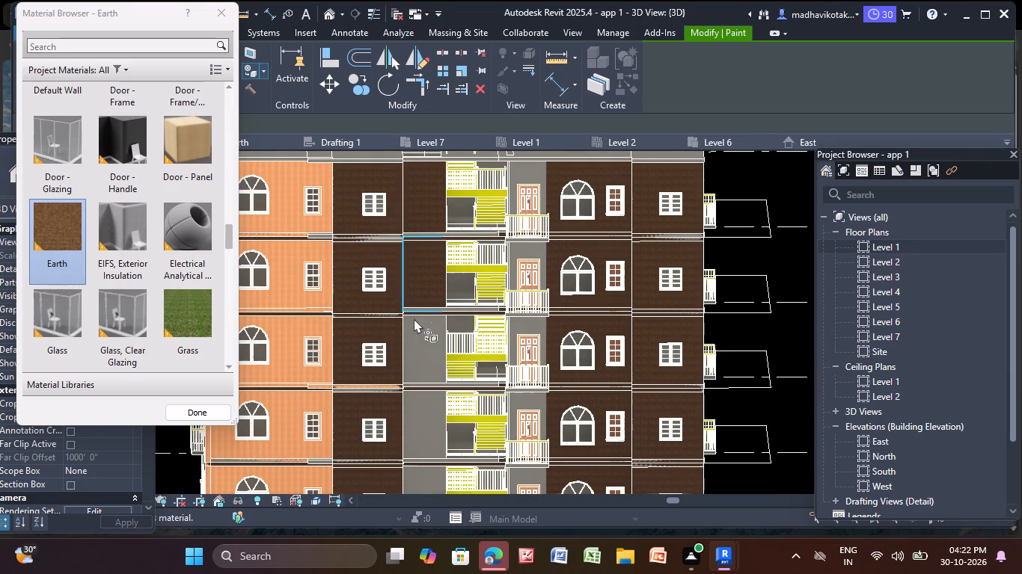
click(427, 334)
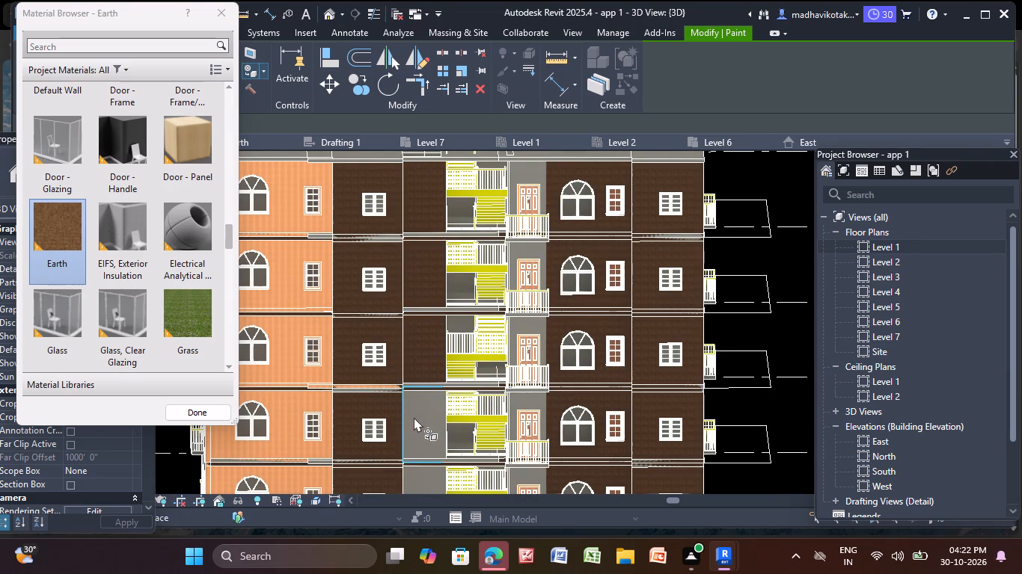
click(414, 417)
Paint the blank wall beside the staircase with Earth on the lowest two storeys, down to ground level.
scroll(414, 417, down, 3)
middle_drag(414, 417, 390, 290)
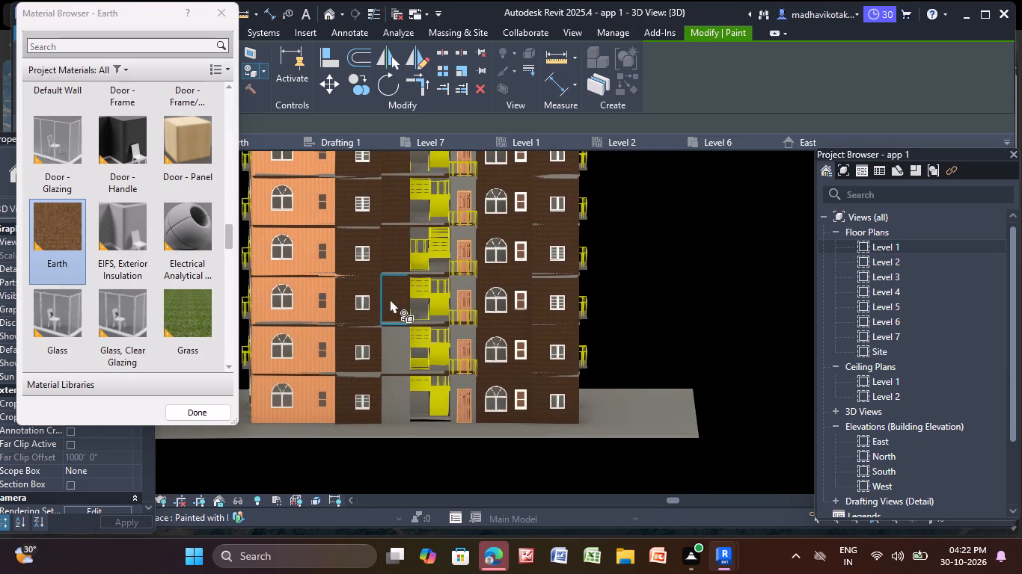
scroll(397, 333, up, 4)
click(395, 334)
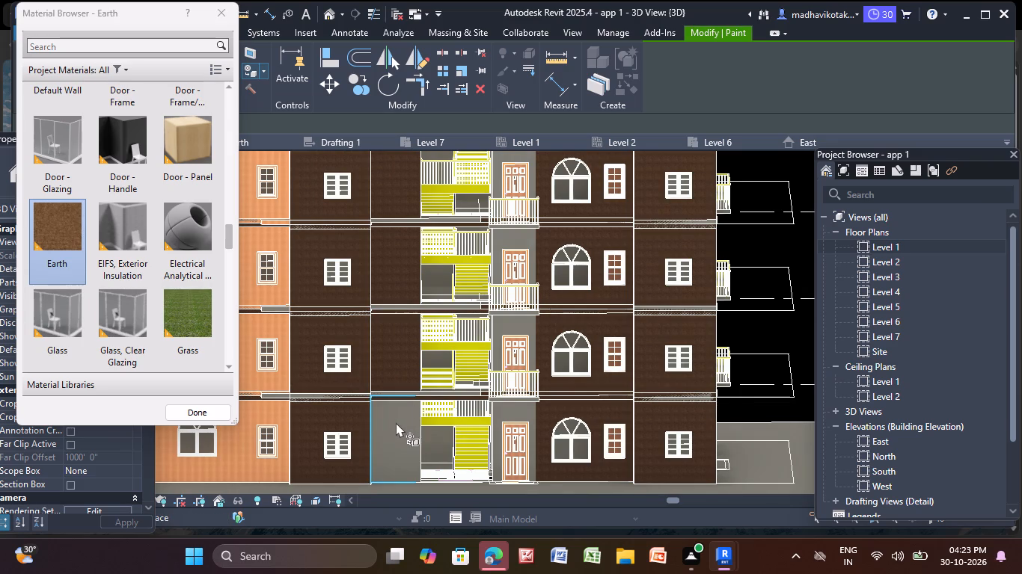
click(397, 426)
Paint the lowest two grey floor bands running along the blank wall and staircase with Earth.
scroll(400, 397, up, 9)
click(490, 395)
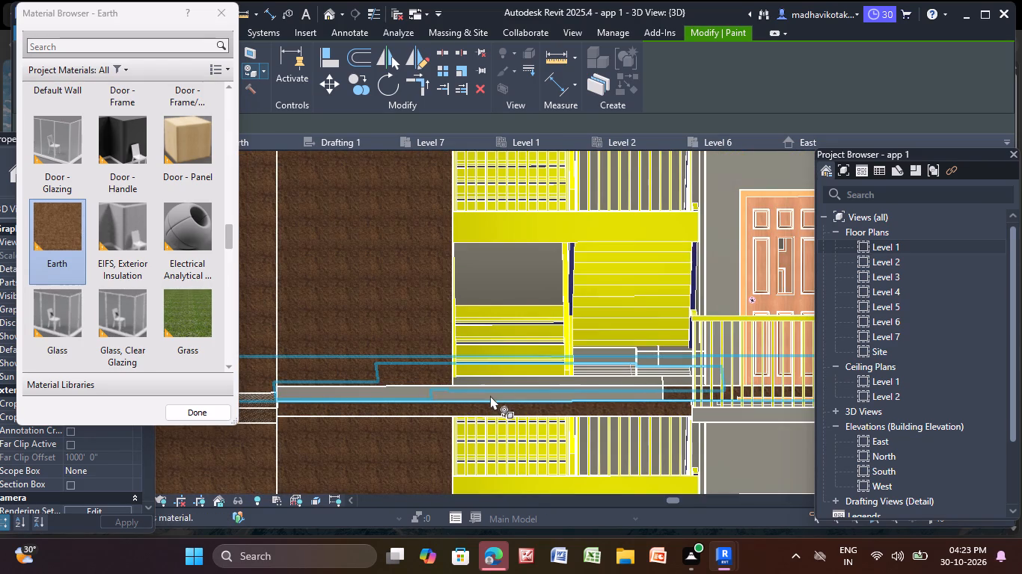
scroll(483, 392, up, 4)
click(478, 389)
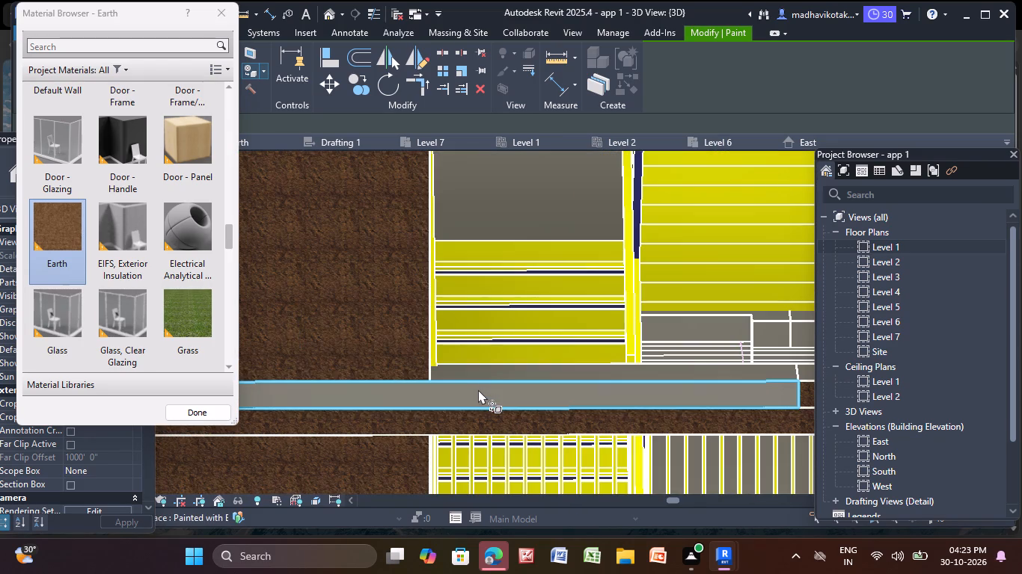
scroll(475, 383, down, 9)
scroll(392, 309, down, 4)
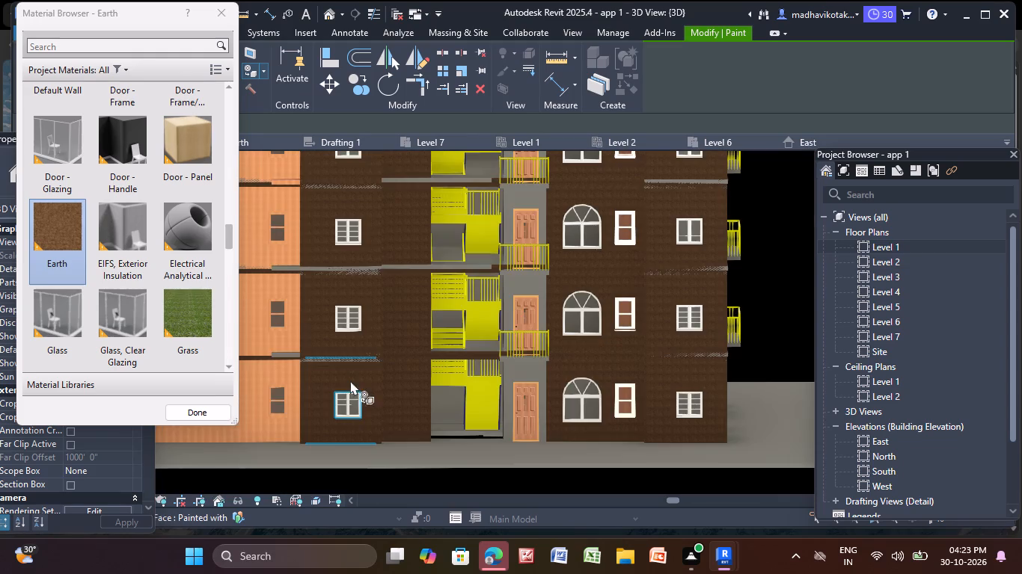
middle_drag(370, 279, 470, 370)
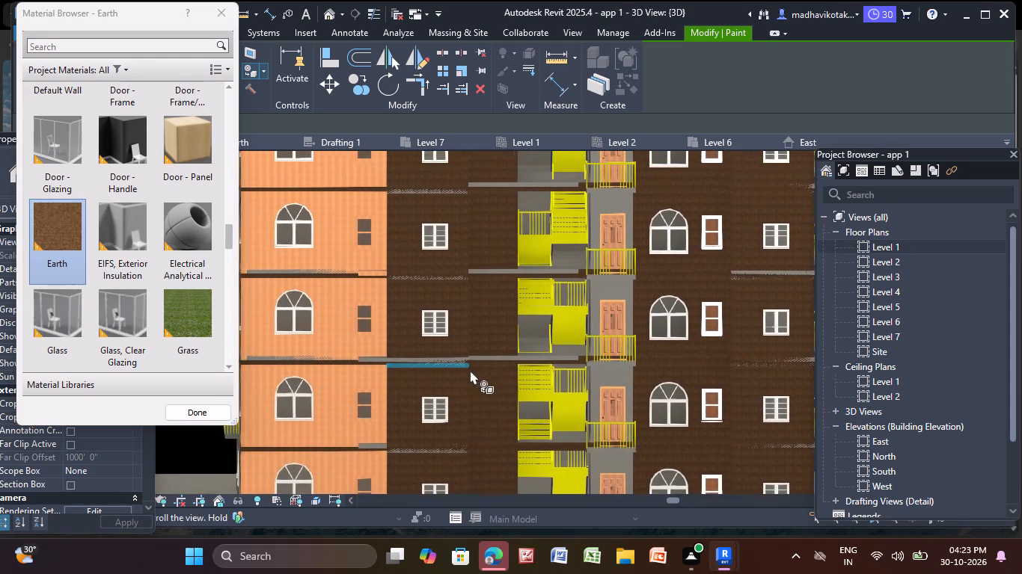
middle_drag(470, 370, 465, 371)
scroll(518, 353, up, 10)
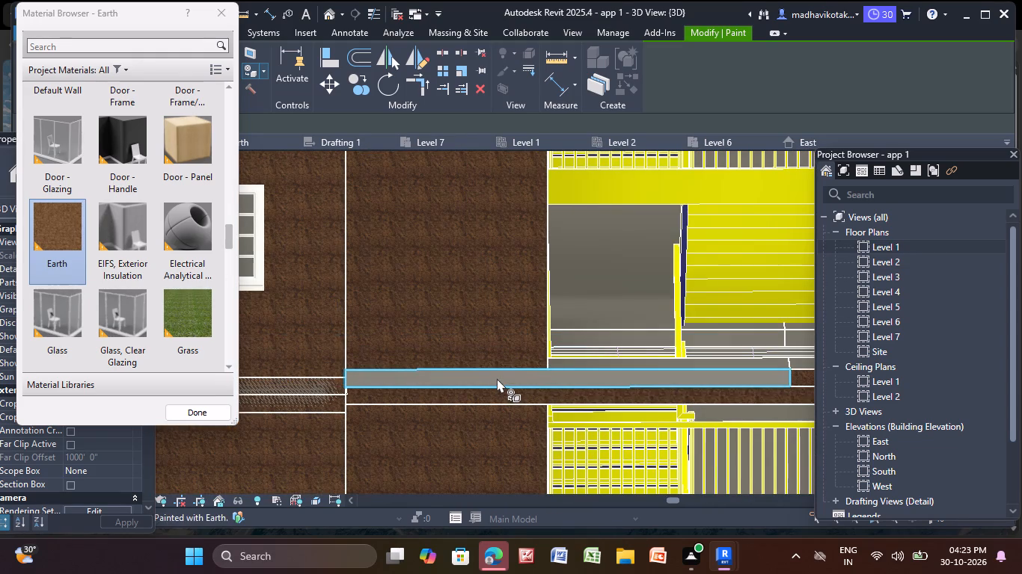
click(497, 378)
Paint the remaining grey floor bands running along the blank wall and staircase on the upper storeys with Earth.
scroll(495, 356, down, 6)
middle_drag(488, 353, 472, 502)
scroll(490, 334, up, 10)
click(535, 418)
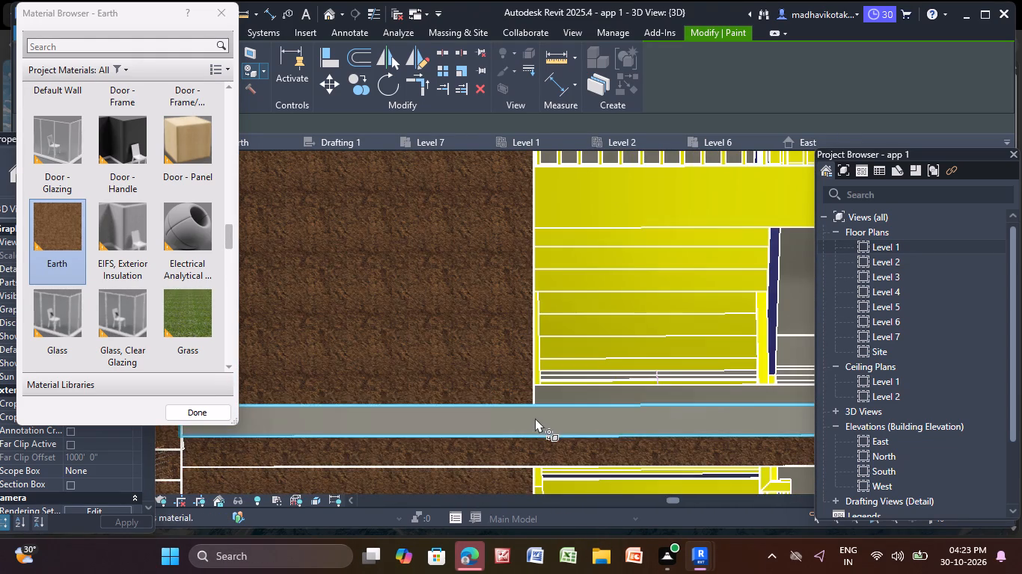
scroll(486, 377, down, 6)
middle_drag(468, 357, 498, 547)
scroll(526, 358, up, 5)
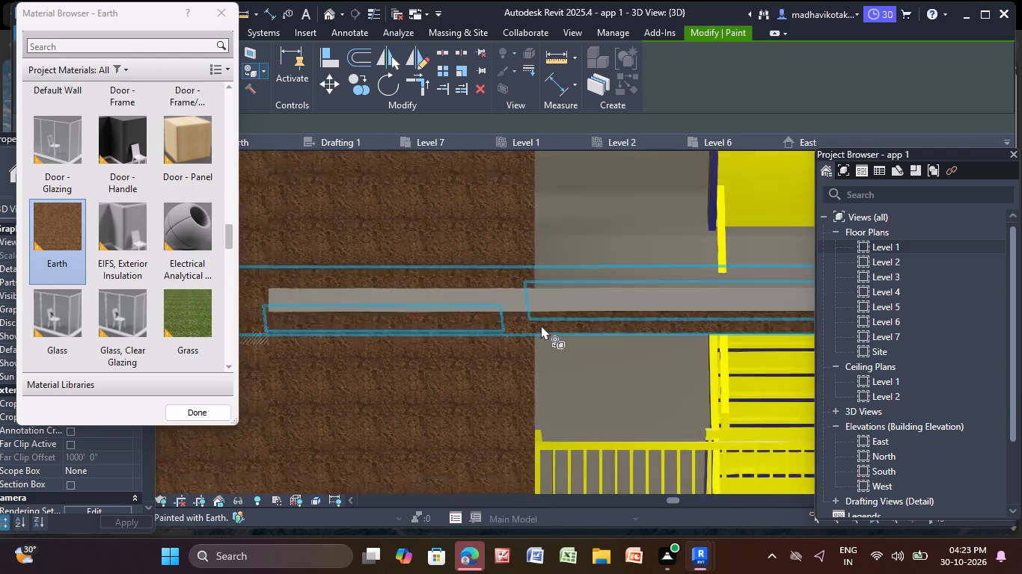
click(545, 294)
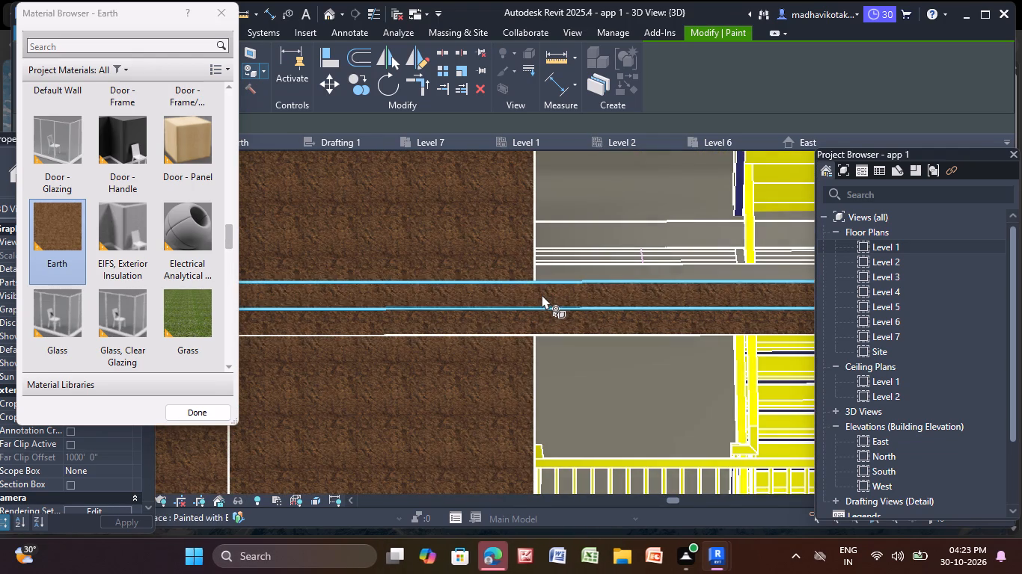
scroll(542, 294, down, 15)
middle_drag(543, 294, 518, 436)
scroll(460, 348, up, 2)
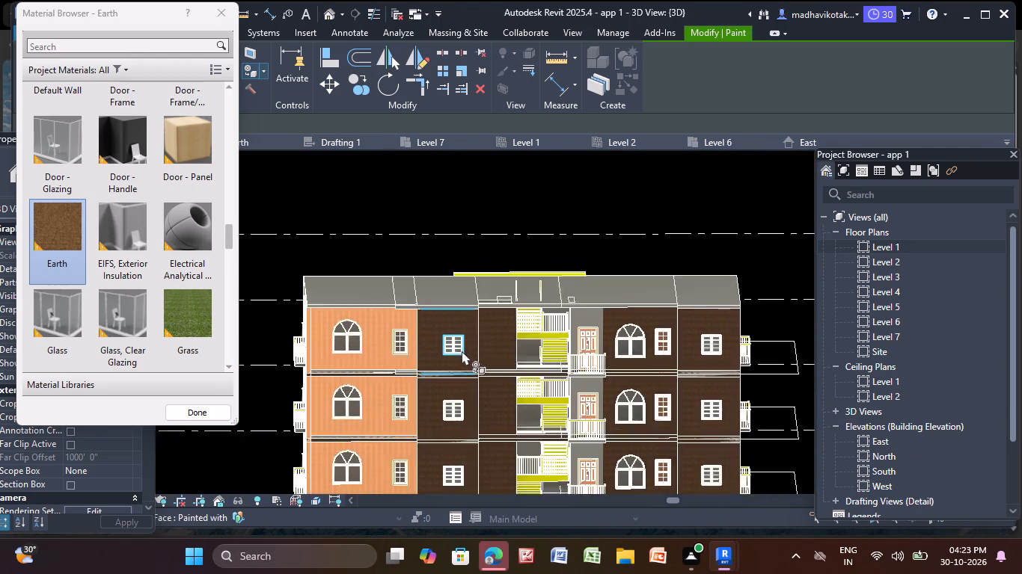
scroll(462, 351, up, 4)
scroll(539, 384, up, 5)
click(537, 383)
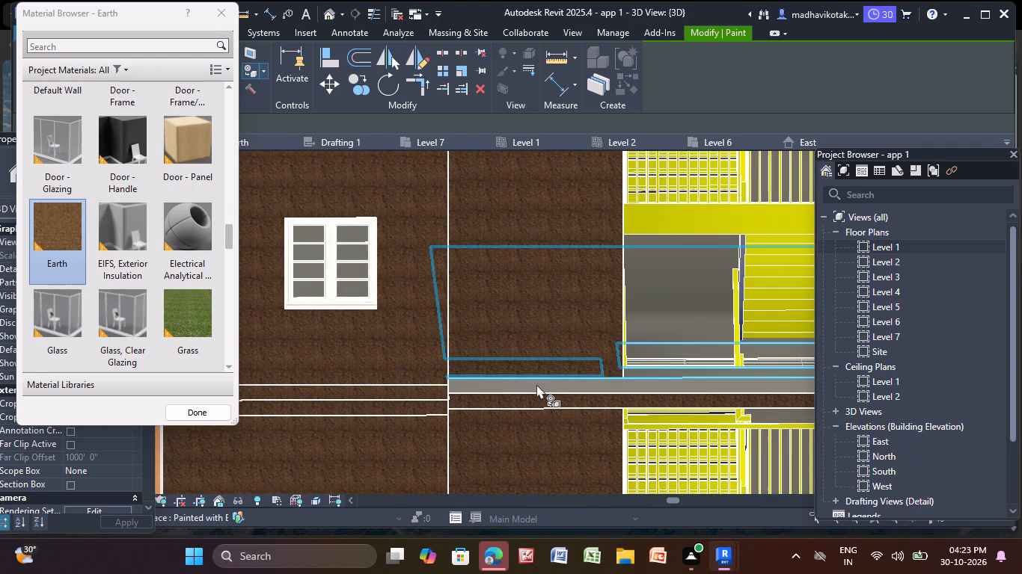
scroll(536, 384, up, 4)
click(522, 392)
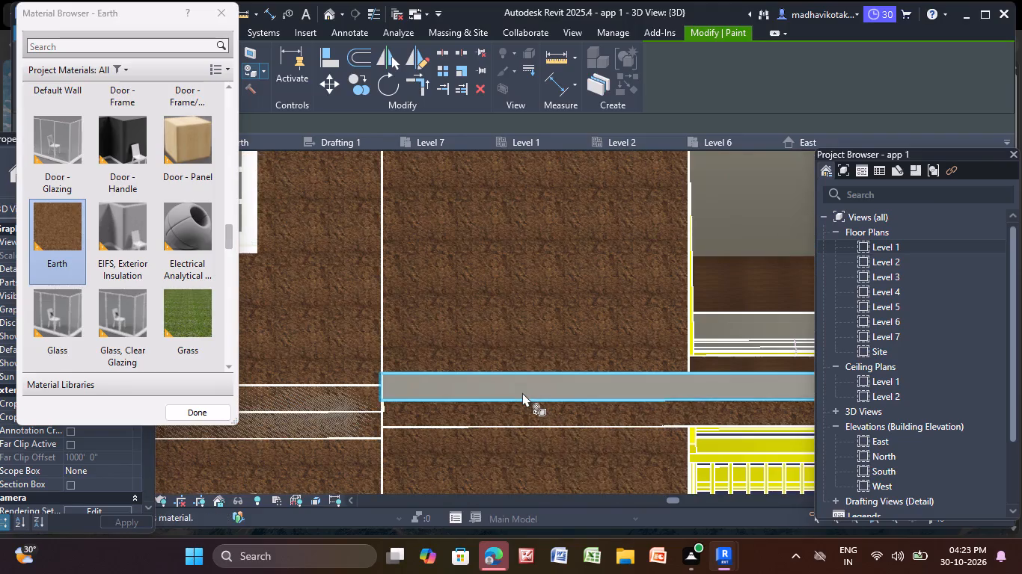
Repaint the top two storeys of the arched-window bay beside the entrance doors with Wood - Stained.
scroll(522, 393, down, 15)
middle_drag(488, 358, 482, 327)
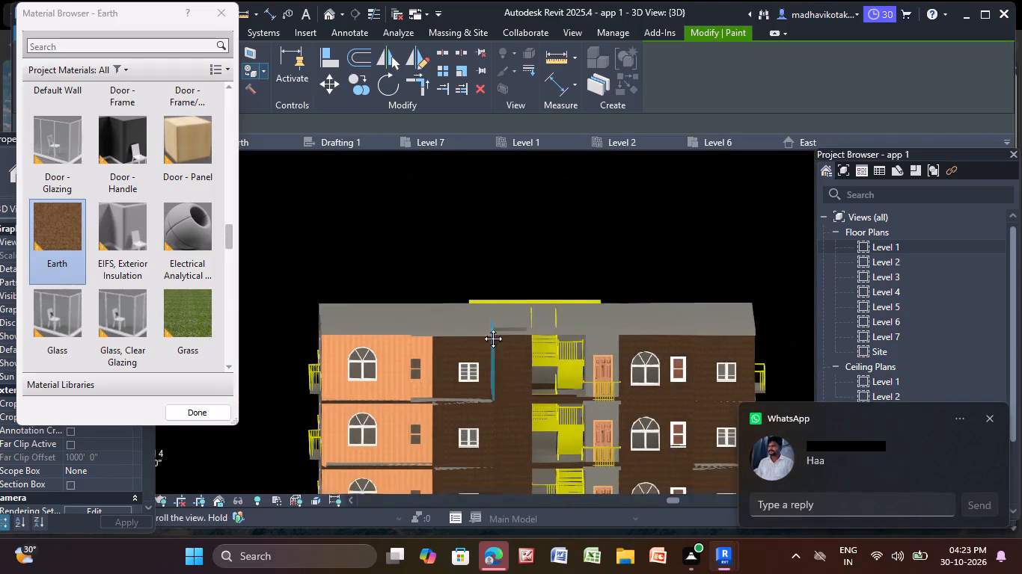
middle_drag(482, 327, 404, 167)
scroll(411, 170, down, 1)
scroll(462, 297, down, 4)
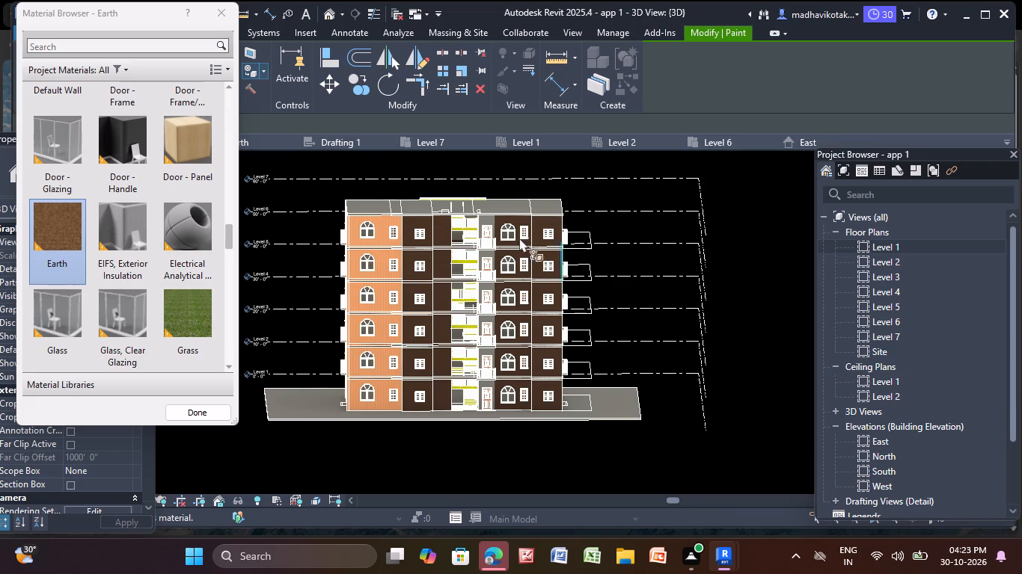
scroll(172, 204, down, 3)
scroll(120, 280, down, 4)
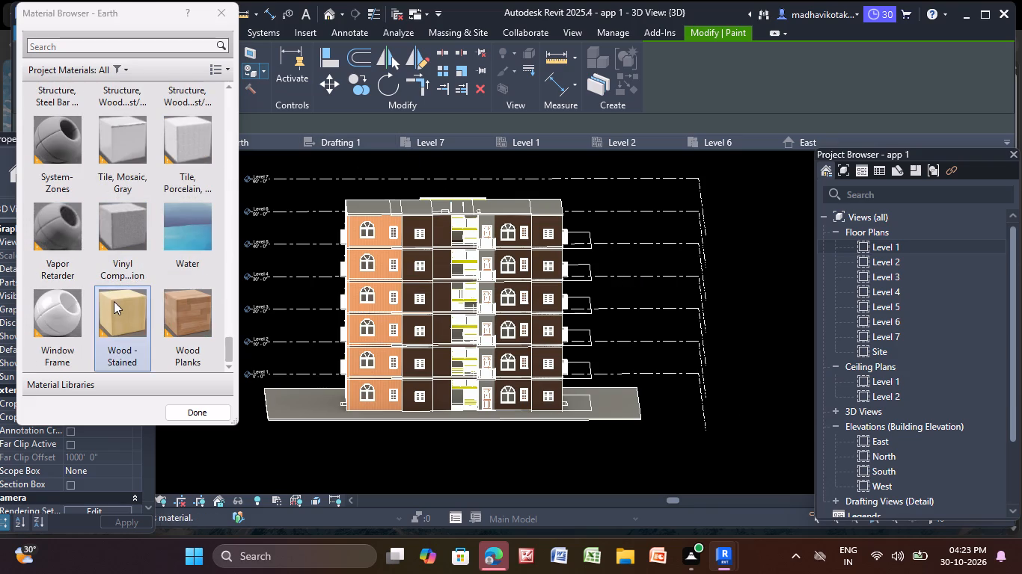
click(119, 306)
scroll(515, 225, up, 4)
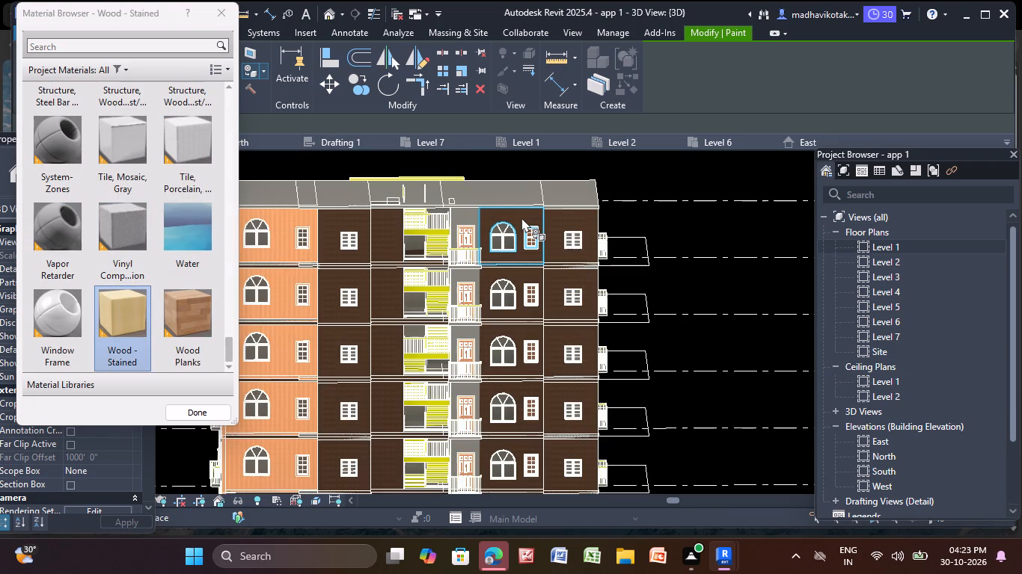
click(521, 217)
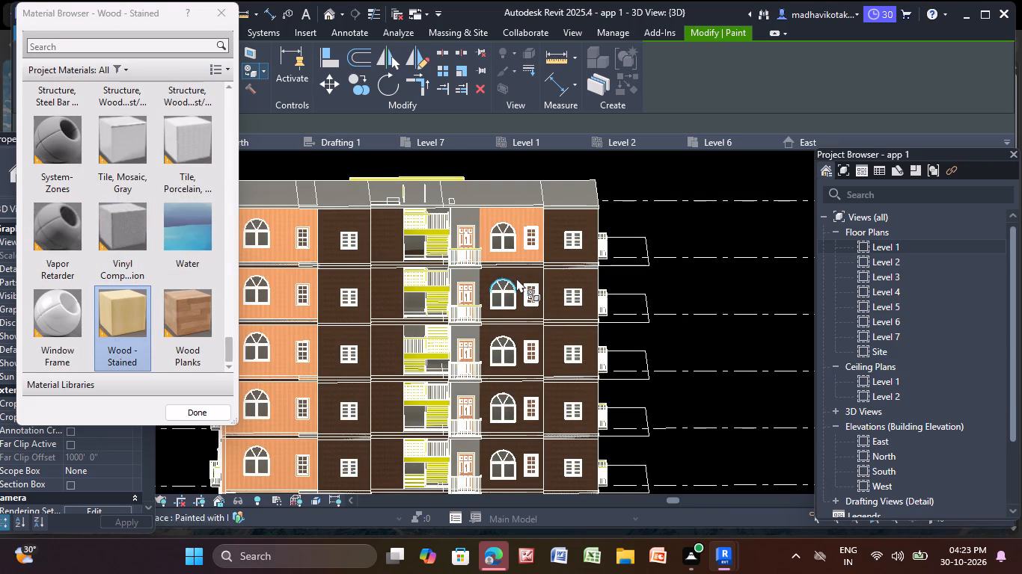
click(516, 273)
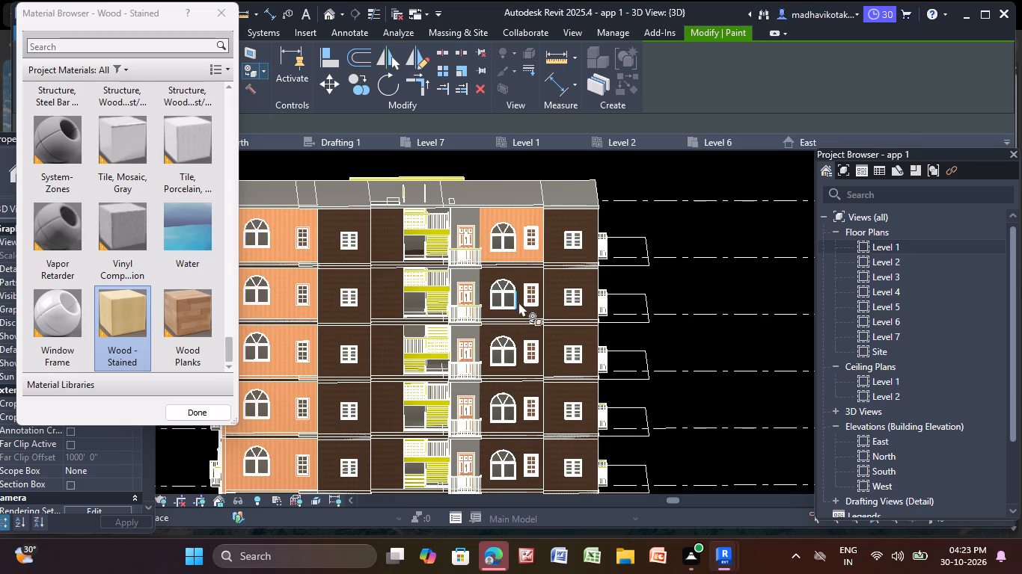
click(518, 274)
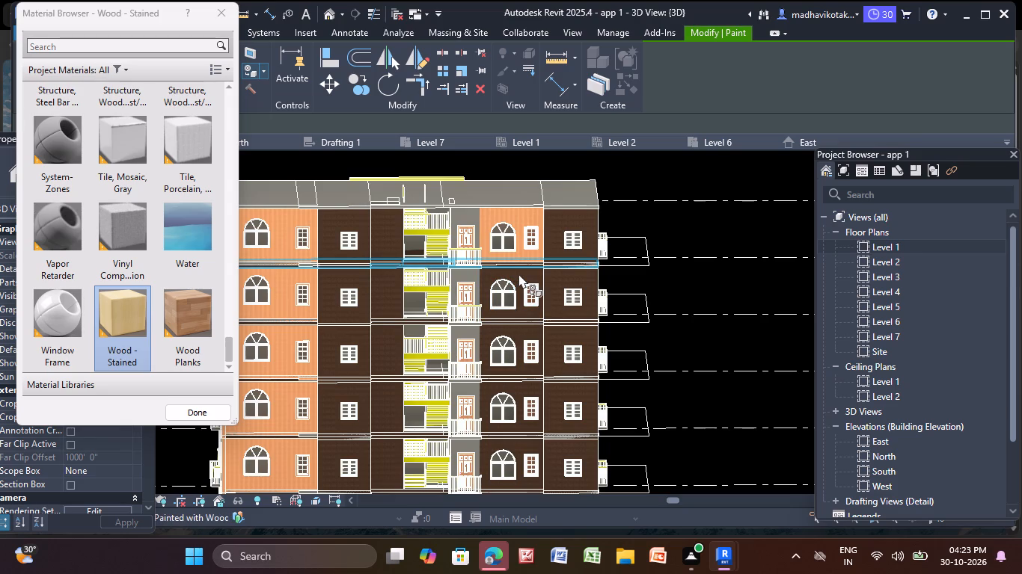
scroll(518, 274, up, 4)
click(511, 274)
Paint both floor bands between the top two storeys of that arched-window bay with Wood - Stained.
scroll(504, 259, up, 3)
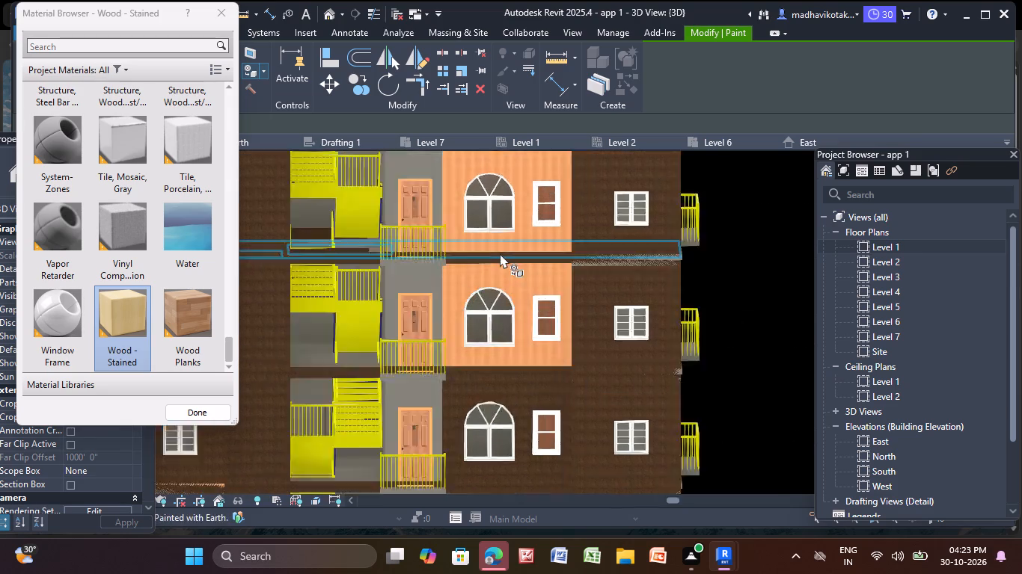
scroll(500, 253, up, 7)
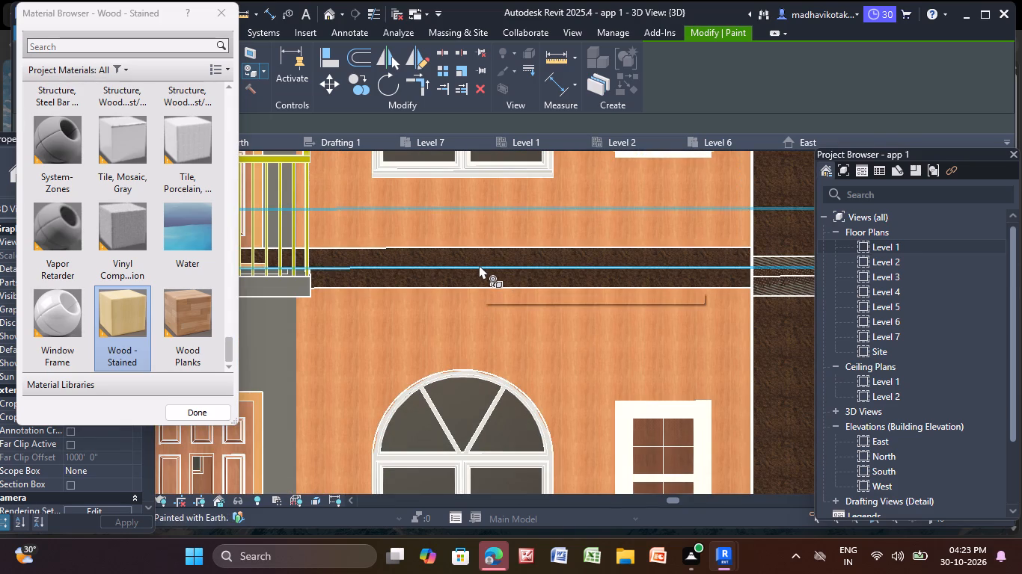
scroll(489, 278, down, 12)
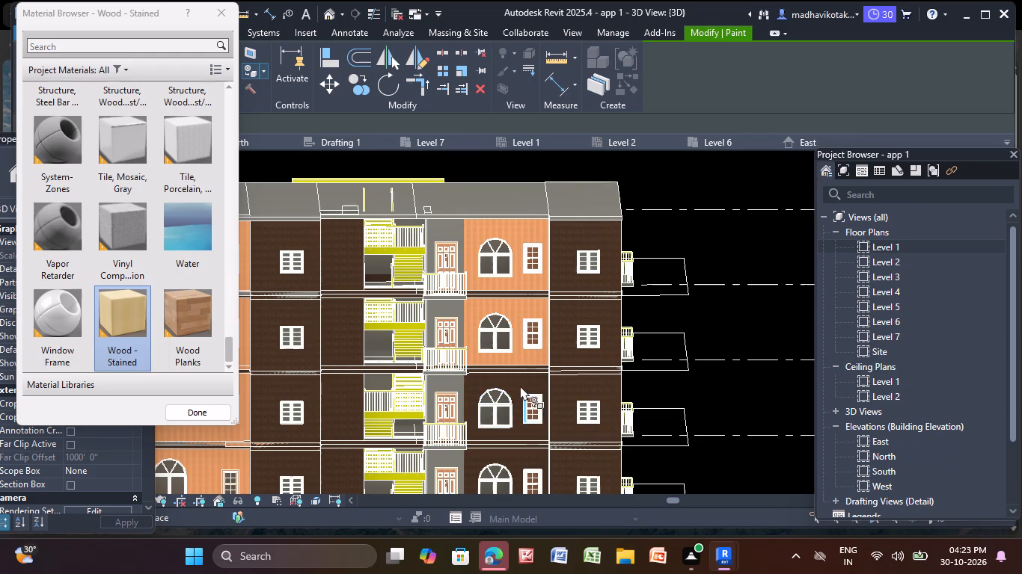
scroll(512, 277, up, 10)
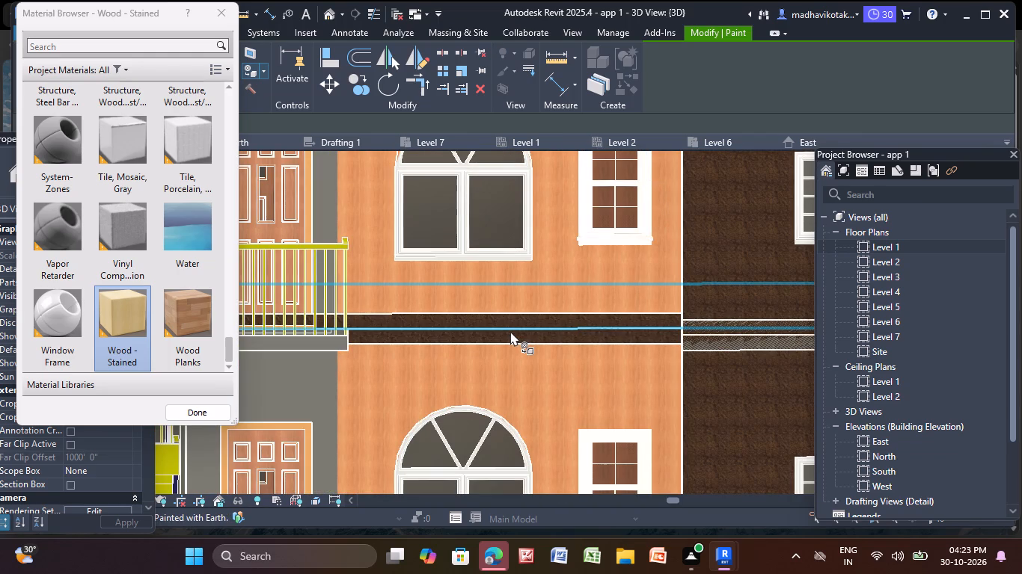
click(510, 331)
scroll(510, 331, up, 6)
click(504, 339)
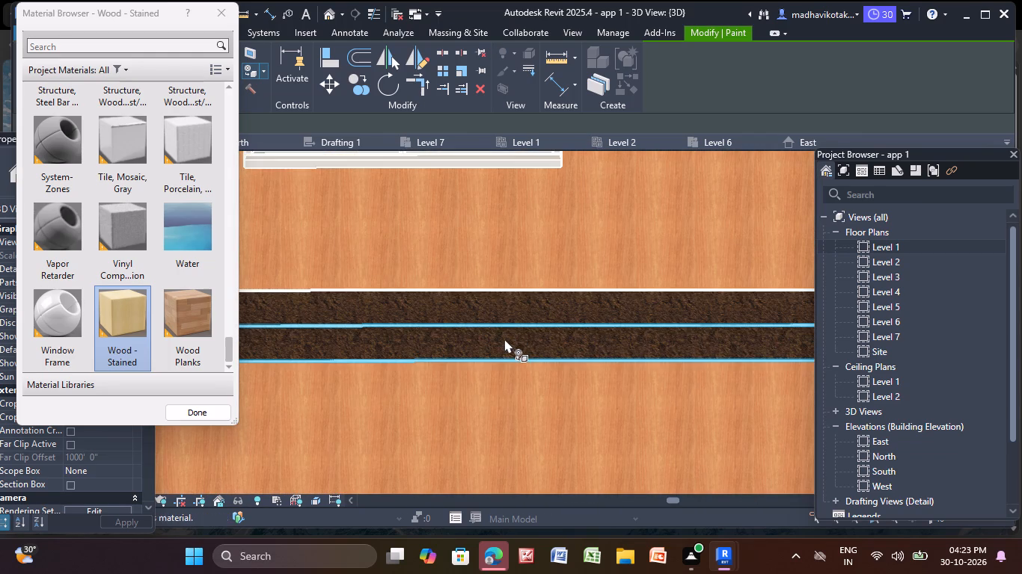
click(508, 306)
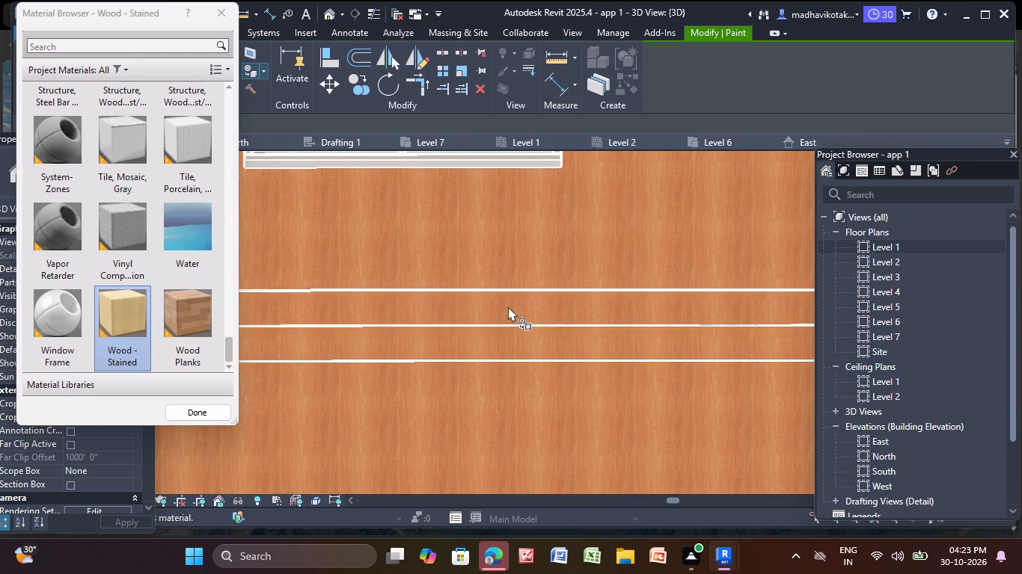
Paint the third storey from the top of the arched-window bay with Wood - Stained.
scroll(508, 306, down, 14)
middle_drag(522, 381, 467, 215)
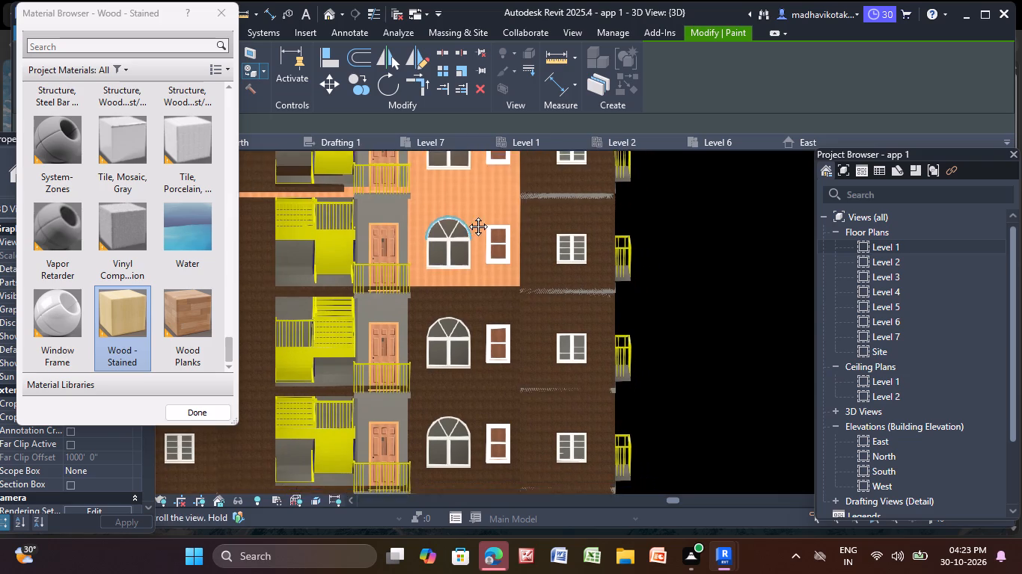
middle_drag(467, 215, 460, 203)
click(460, 279)
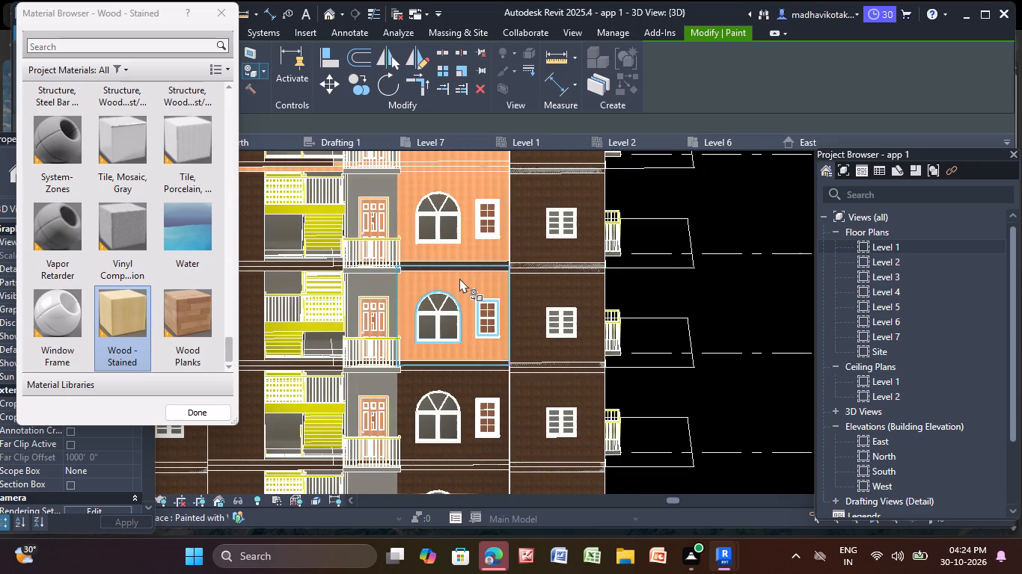
Paint the floor bands directly above and below the arched-window bay's third storey from the top with Wood - Stained.
scroll(456, 276, up, 9)
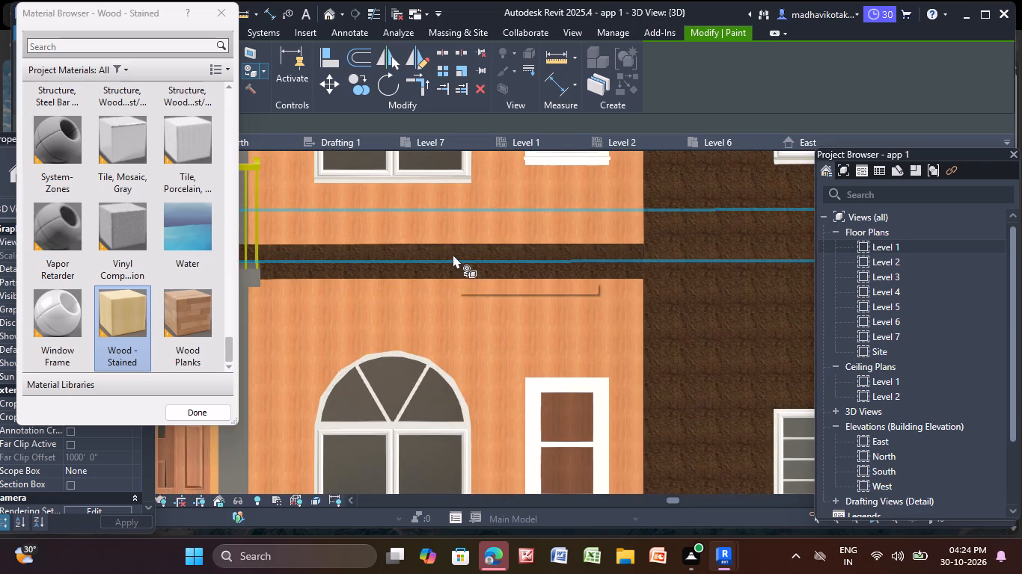
click(452, 253)
click(443, 265)
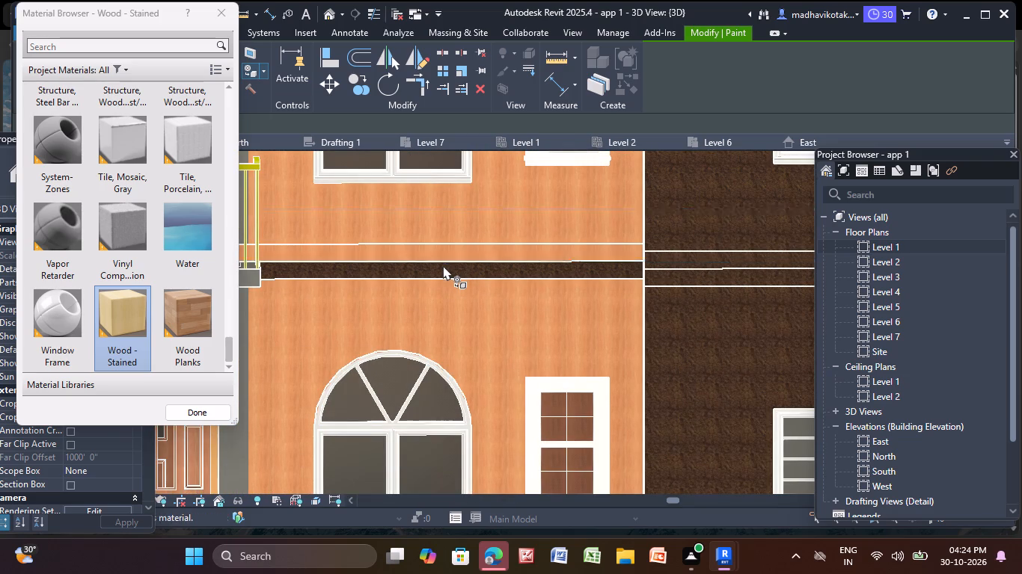
click(438, 269)
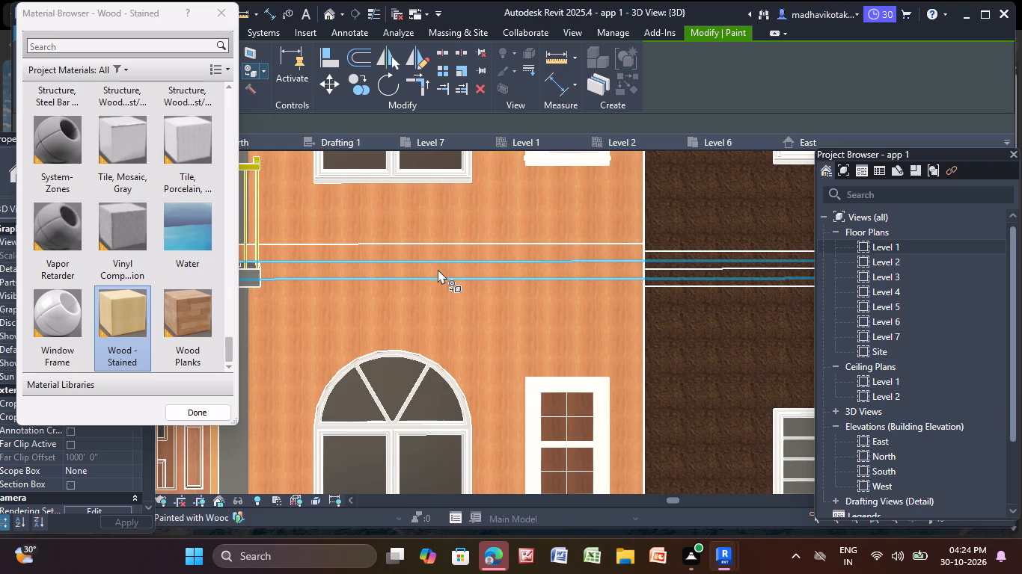
scroll(391, 258, down, 5)
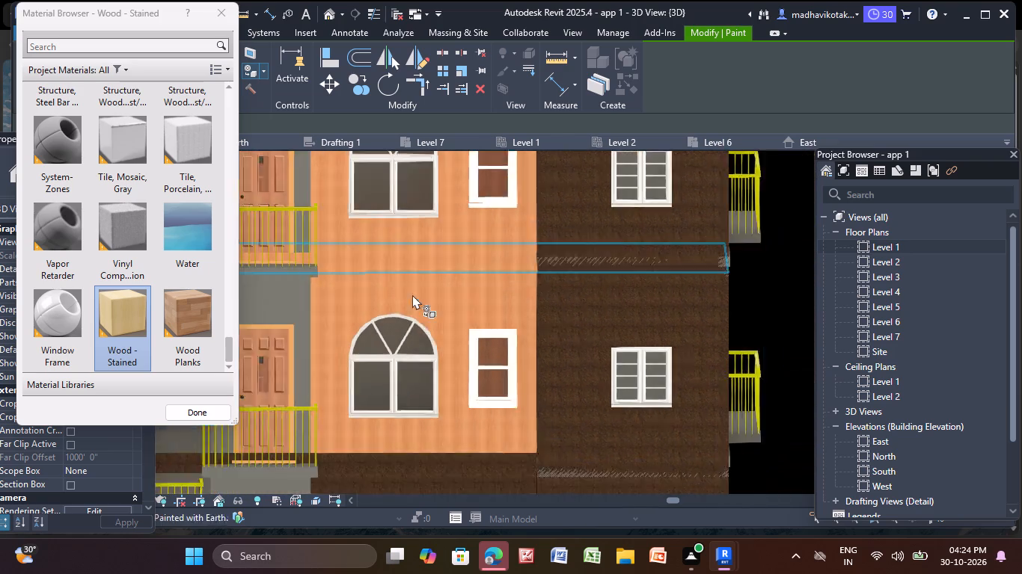
middle_drag(419, 308, 390, 87)
scroll(404, 209, up, 4)
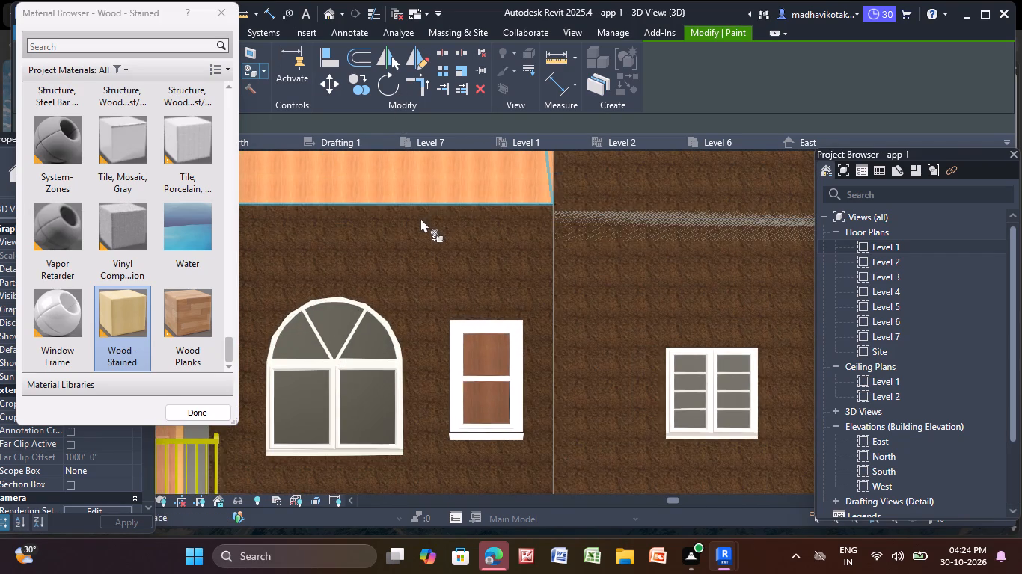
click(421, 226)
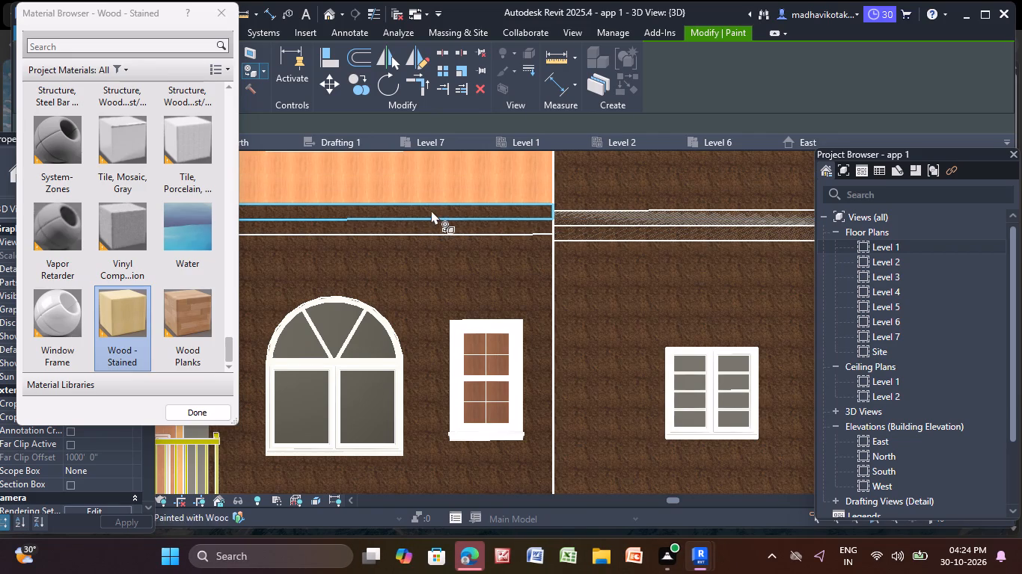
click(432, 209)
scroll(426, 210, up, 5)
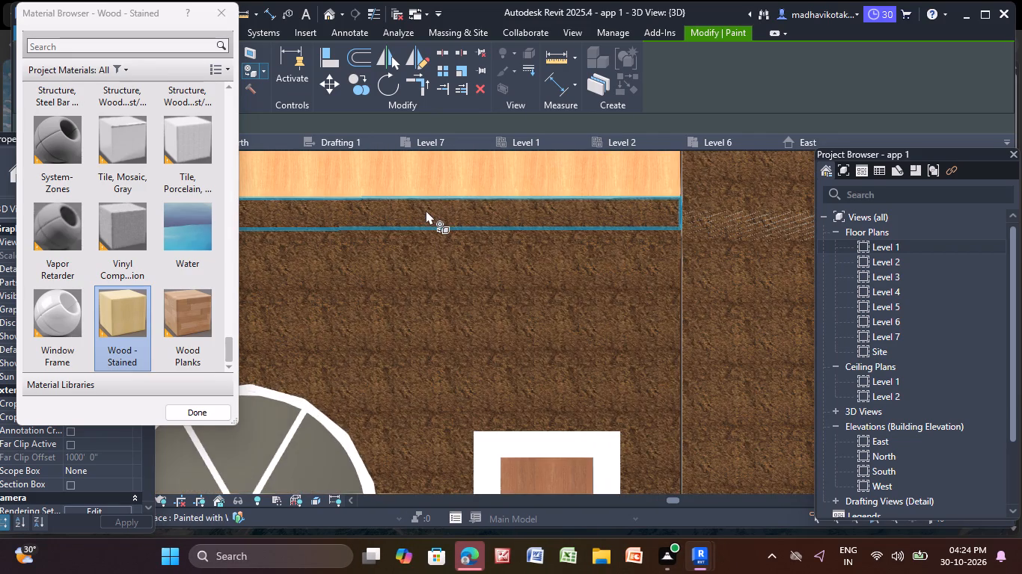
click(425, 210)
click(424, 250)
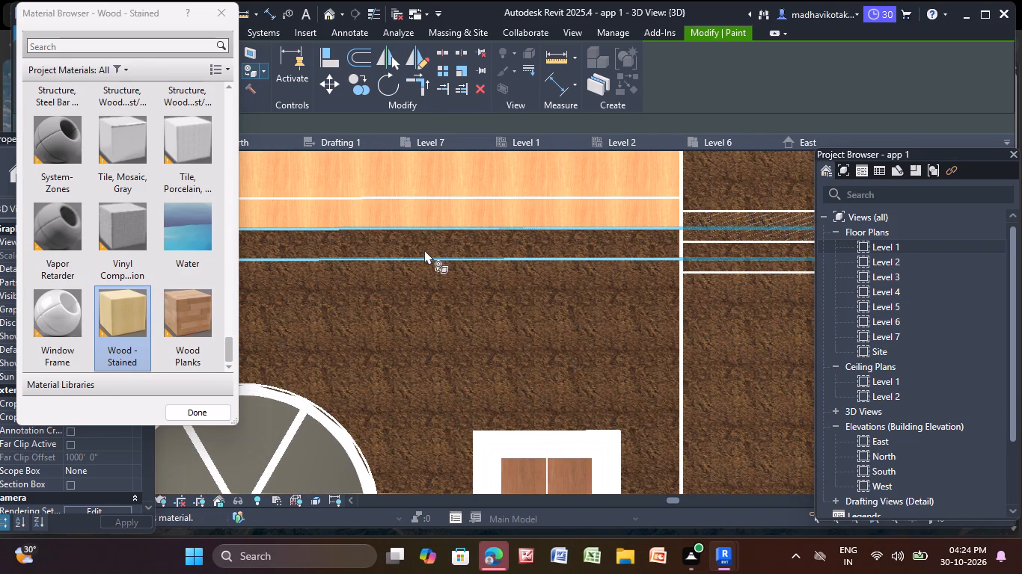
Paint the fourth and fifth storeys from the top of the arched-window bay with Wood - Stained.
scroll(424, 250, down, 6)
scroll(473, 303, down, 3)
middle_drag(473, 303, 465, 253)
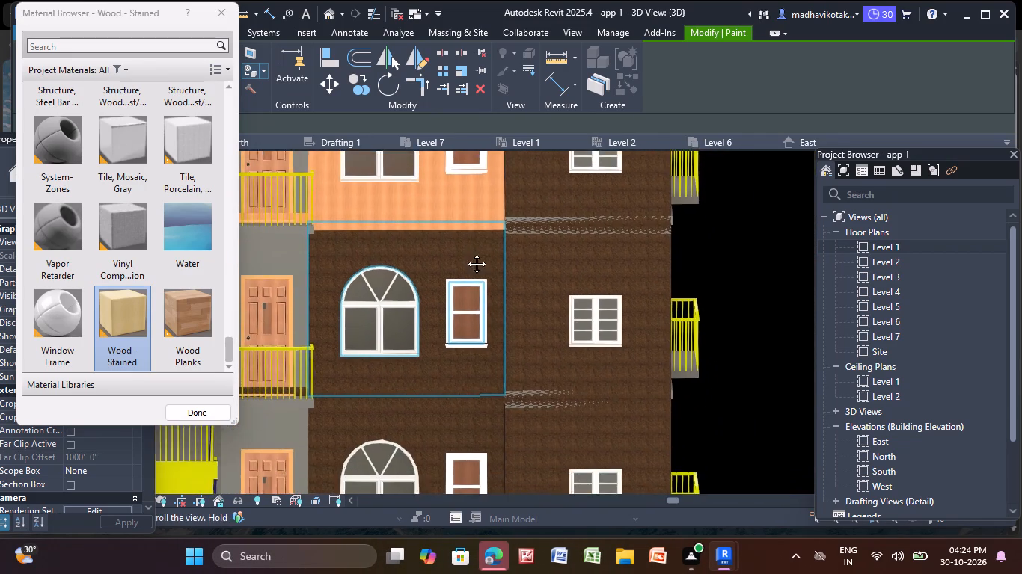
middle_drag(465, 253, 469, 229)
scroll(470, 226, down, 9)
scroll(470, 289, down, 2)
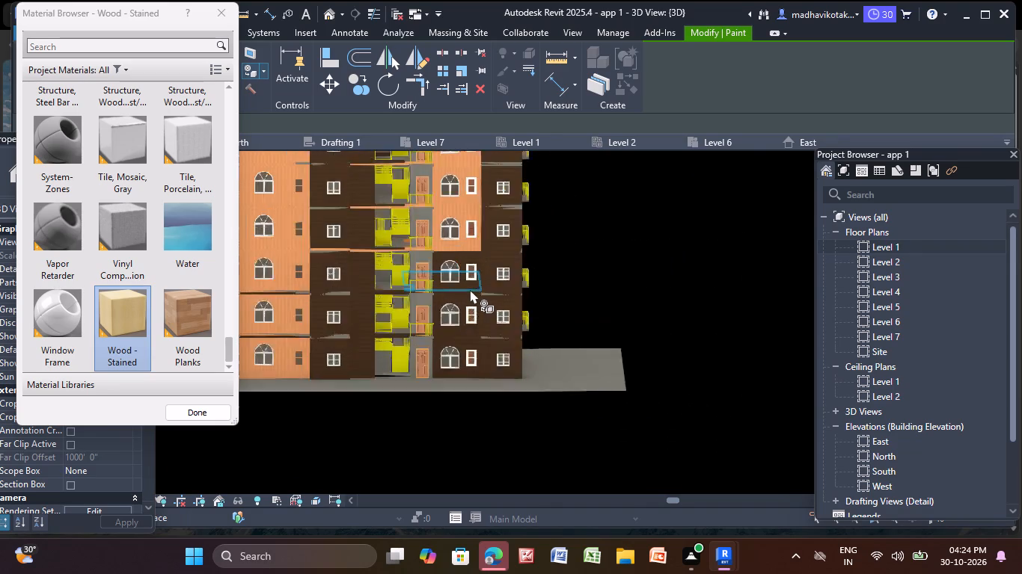
scroll(470, 289, down, 2)
scroll(468, 292, up, 5)
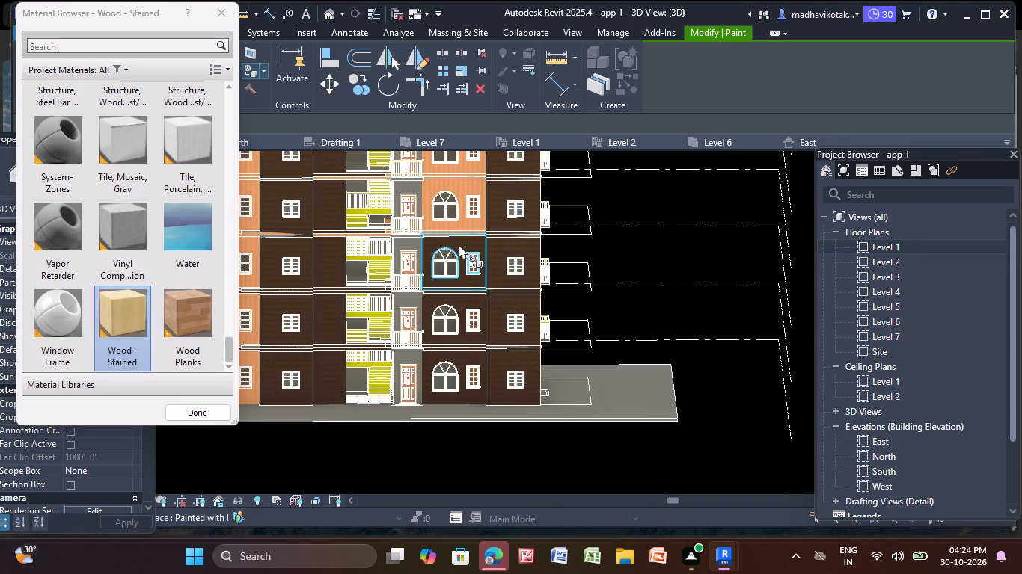
click(459, 244)
click(456, 303)
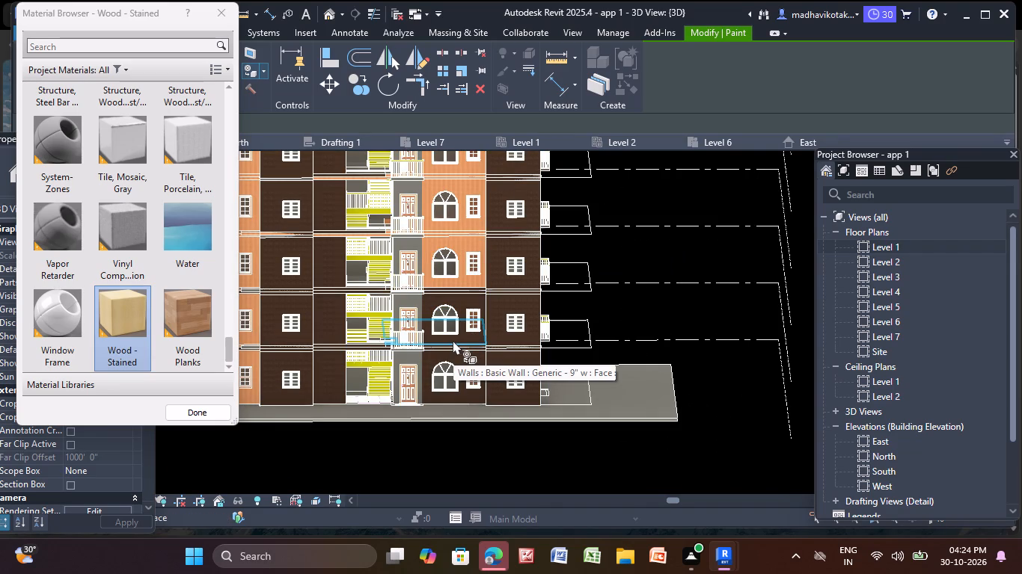
scroll(454, 298, up, 4)
click(454, 298)
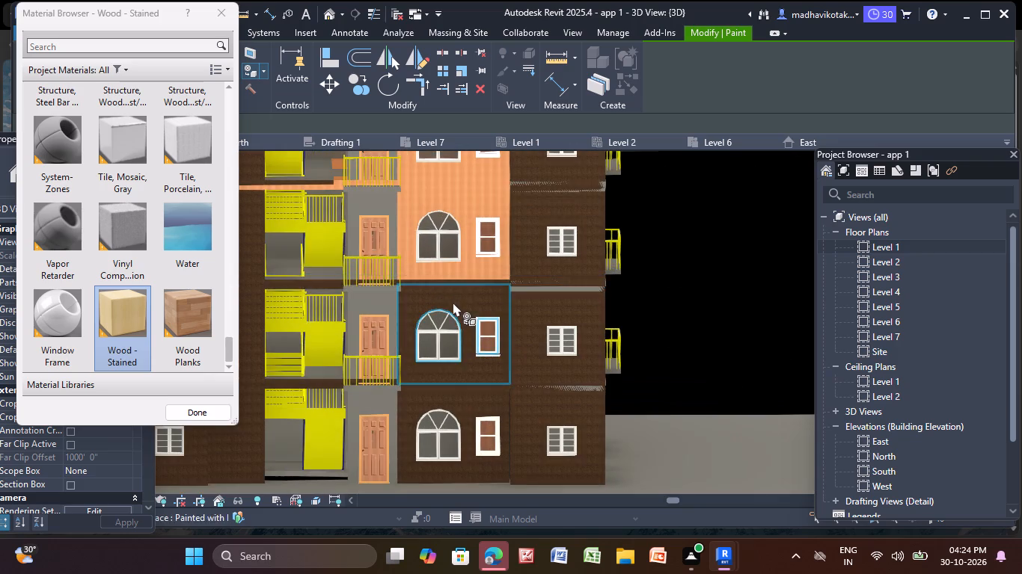
click(474, 299)
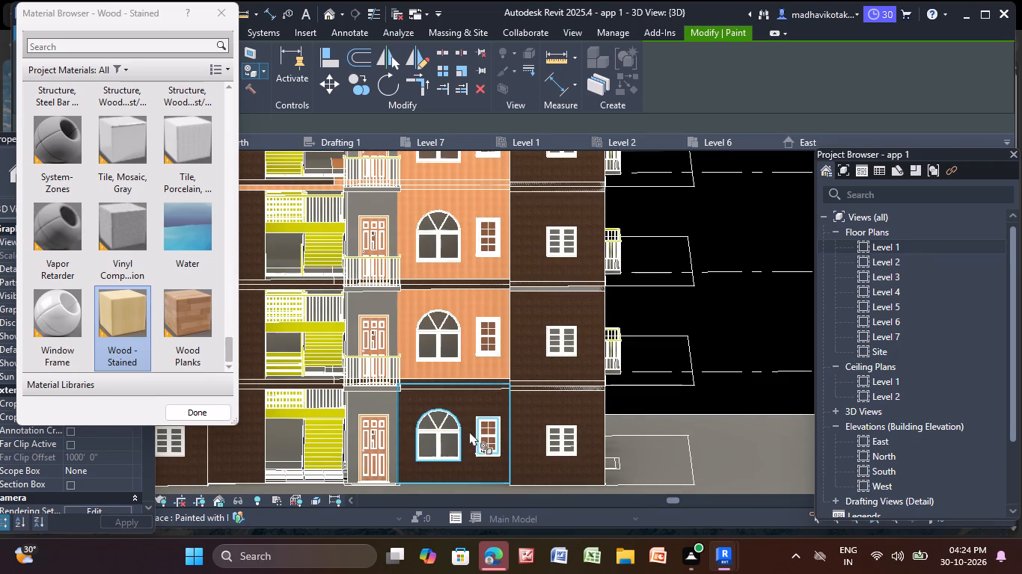
Paint the ground storey of the arched-window bay with Wood - Stained.
click(470, 398)
Paint both strips of the two lowest floor bands in the arched-window bay with Wood - Stained.
scroll(435, 280, up, 10)
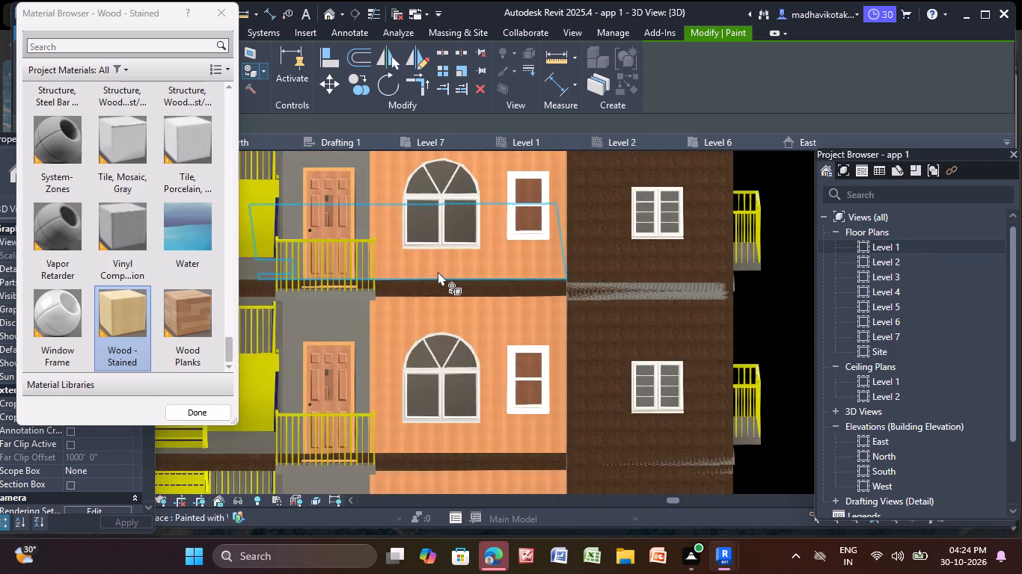
scroll(438, 271, up, 2)
click(437, 302)
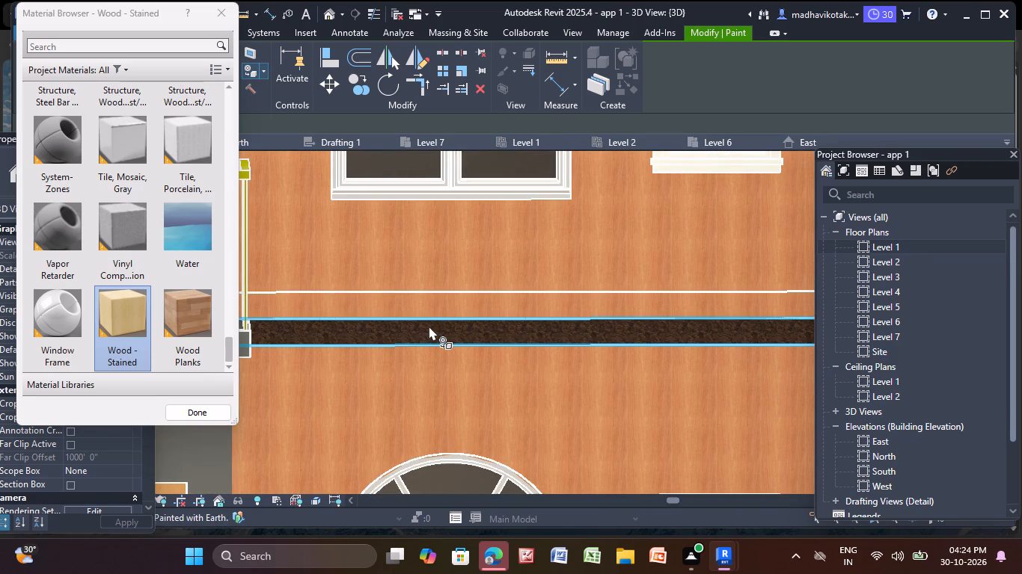
click(429, 326)
scroll(429, 326, down, 5)
middle_drag(428, 328, 401, 46)
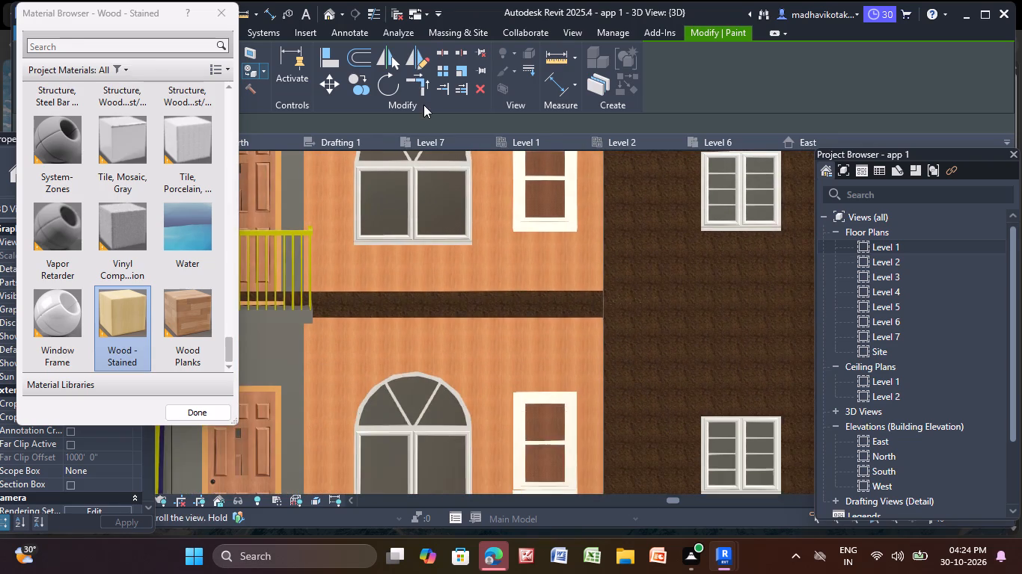
click(447, 307)
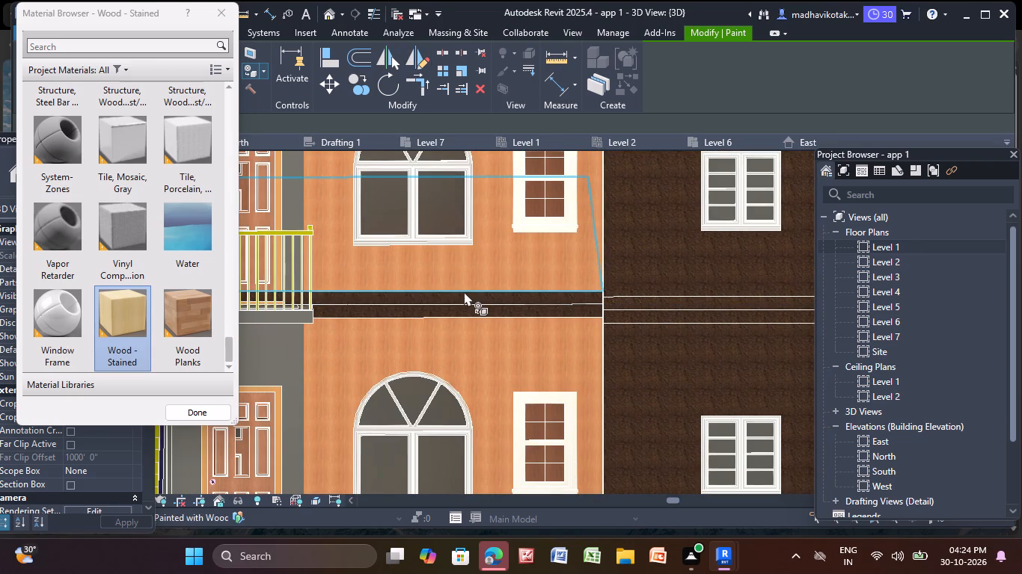
scroll(458, 296, up, 5)
click(451, 298)
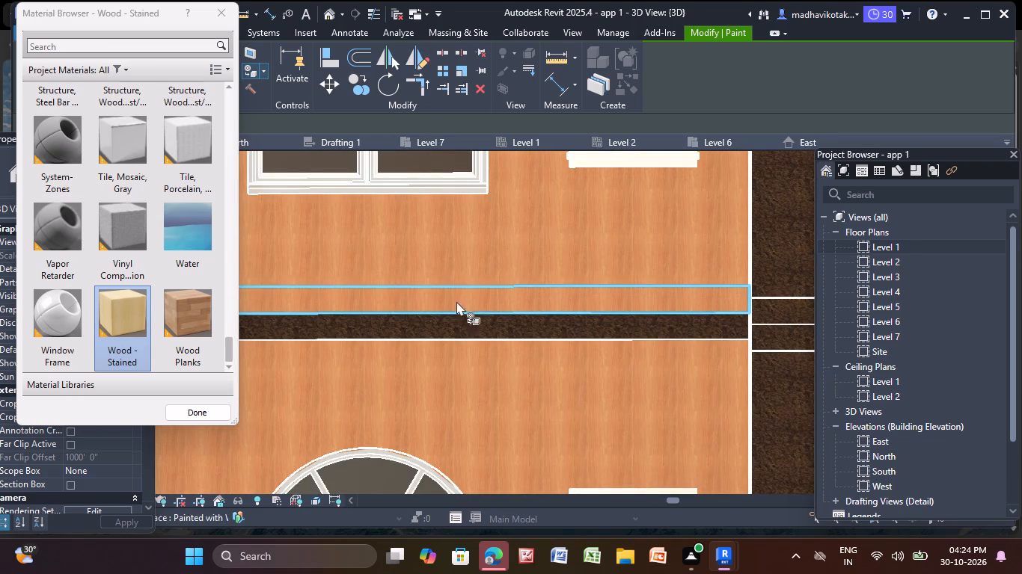
click(466, 321)
scroll(467, 324, down, 6)
middle_drag(461, 330, 459, 301)
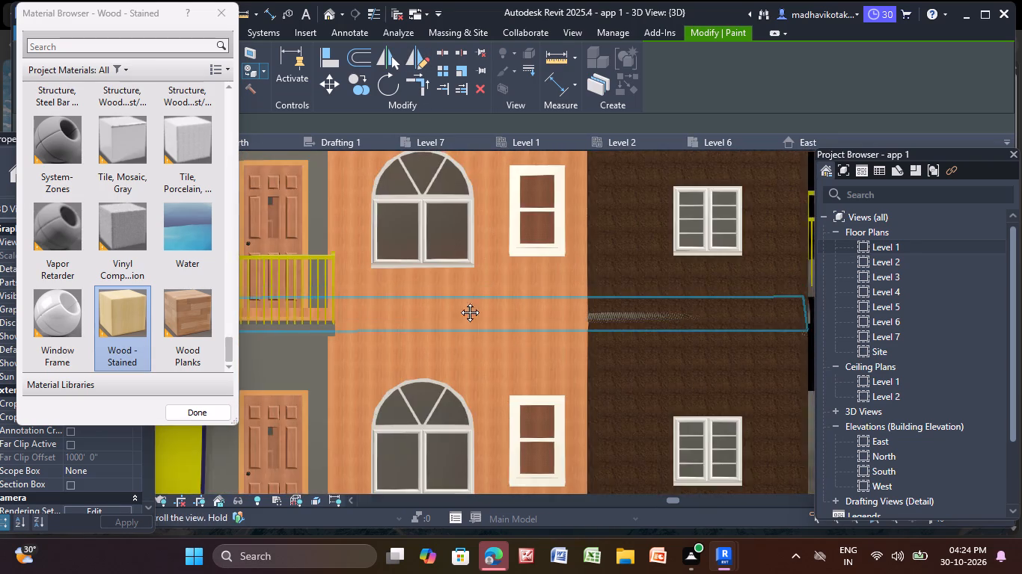
Examine the whole staircase facade for wall areas that still need a finish.
middle_drag(459, 301, 479, 123)
scroll(447, 333, down, 12)
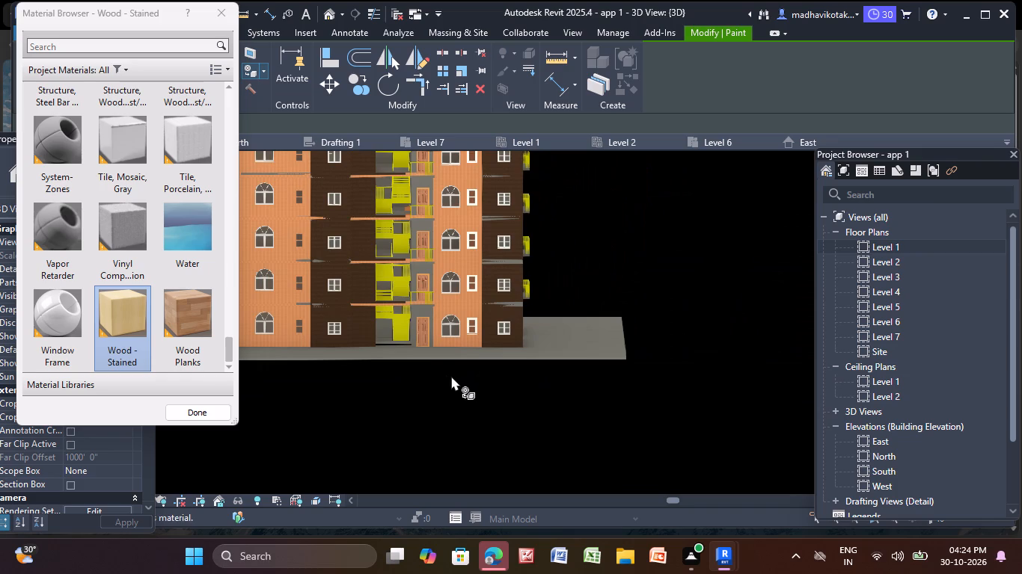
middle_drag(454, 381, 475, 442)
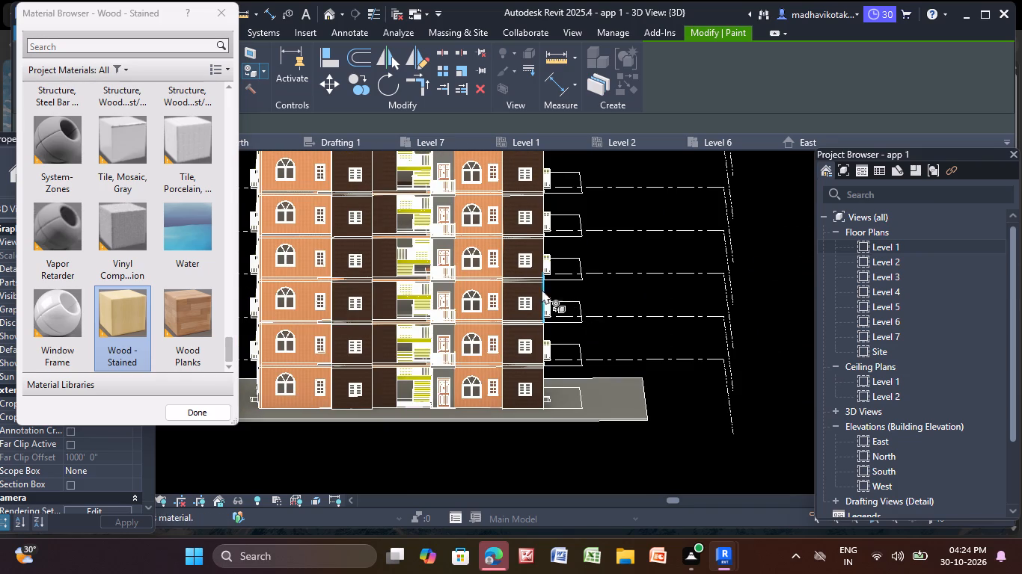
scroll(251, 199, down, 2)
middle_drag(443, 244, 478, 273)
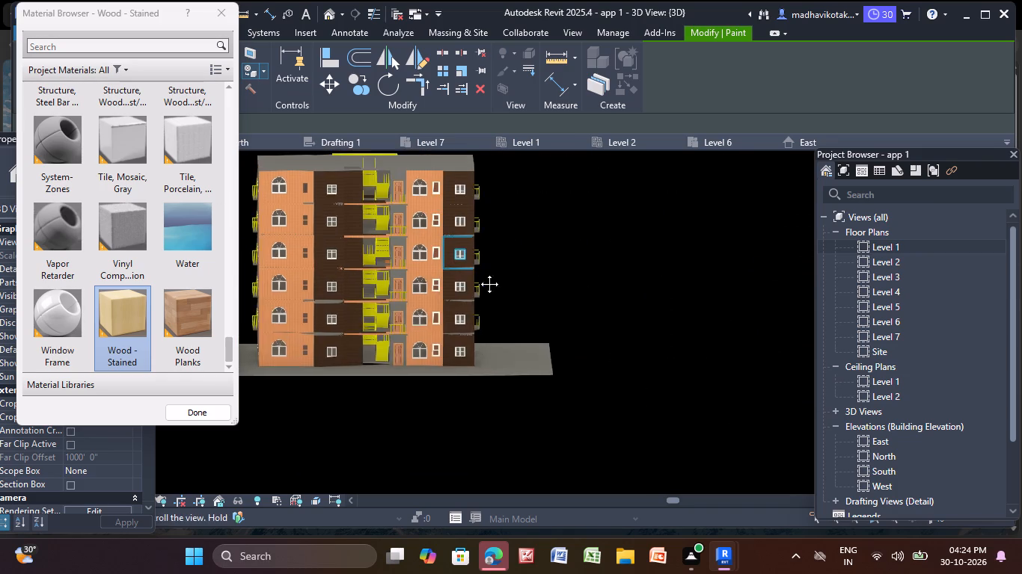
middle_drag(478, 273, 582, 310)
scroll(499, 302, up, 4)
scroll(518, 303, down, 3)
middle_drag(516, 305, 468, 256)
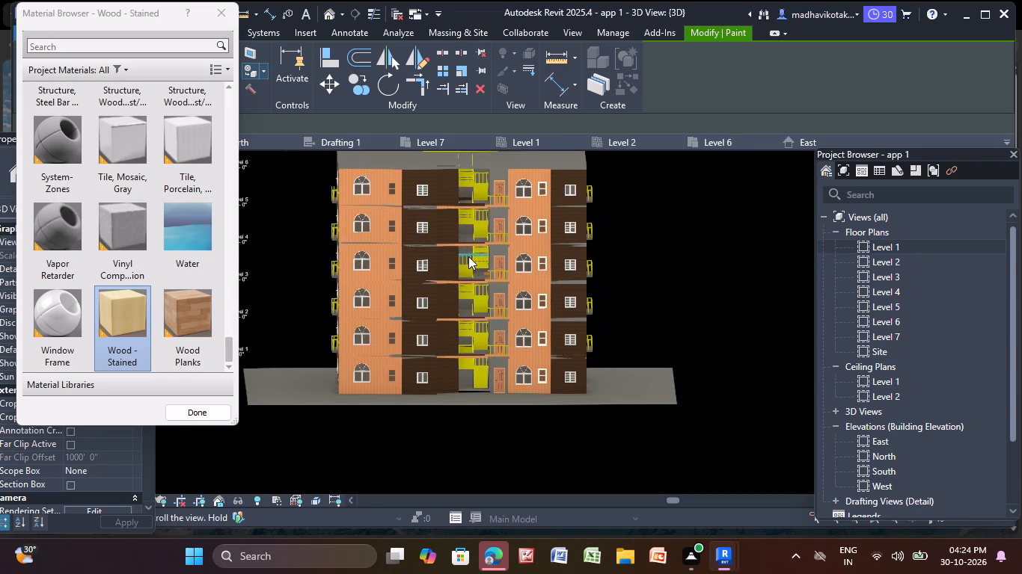
scroll(497, 203, up, 2)
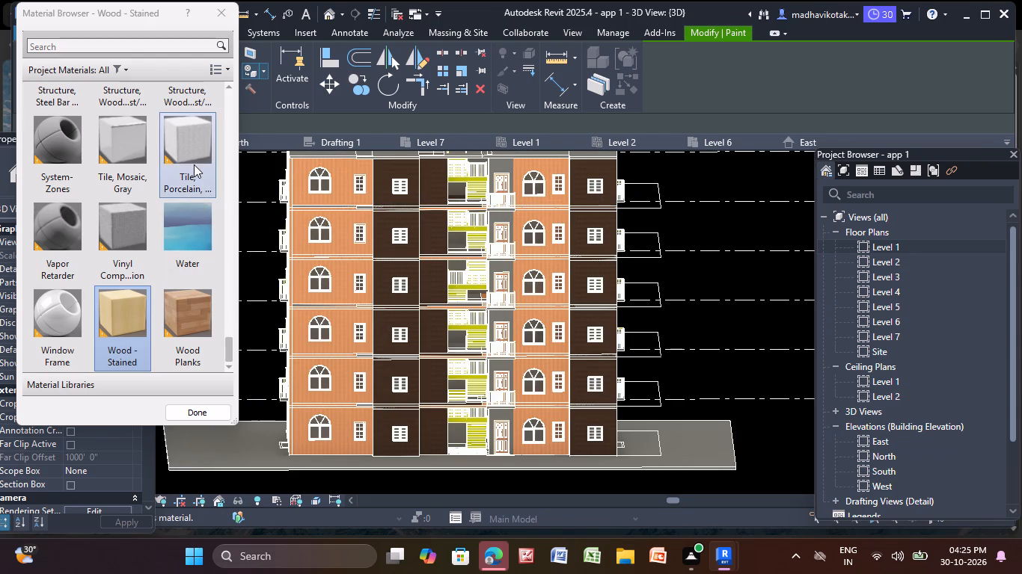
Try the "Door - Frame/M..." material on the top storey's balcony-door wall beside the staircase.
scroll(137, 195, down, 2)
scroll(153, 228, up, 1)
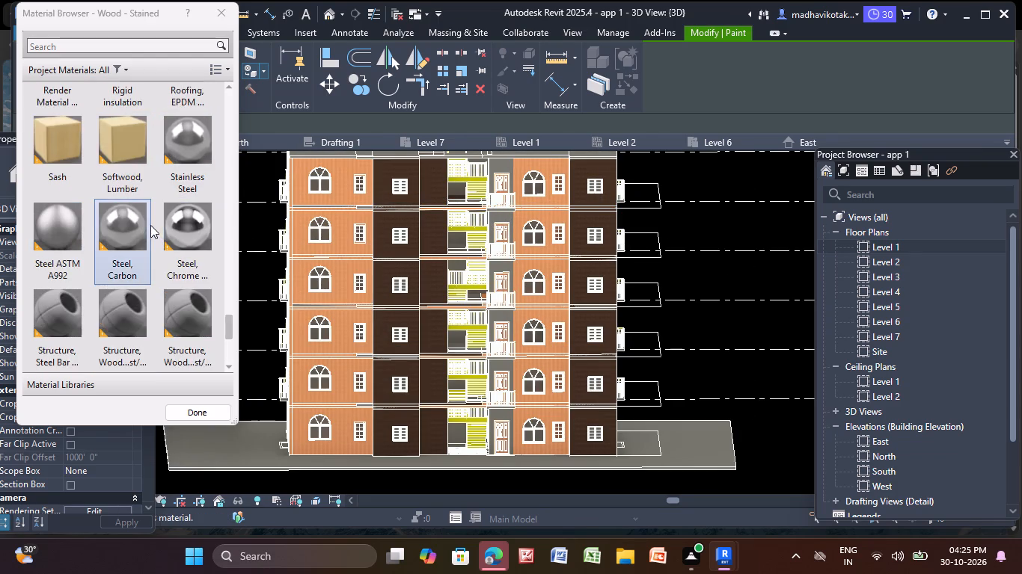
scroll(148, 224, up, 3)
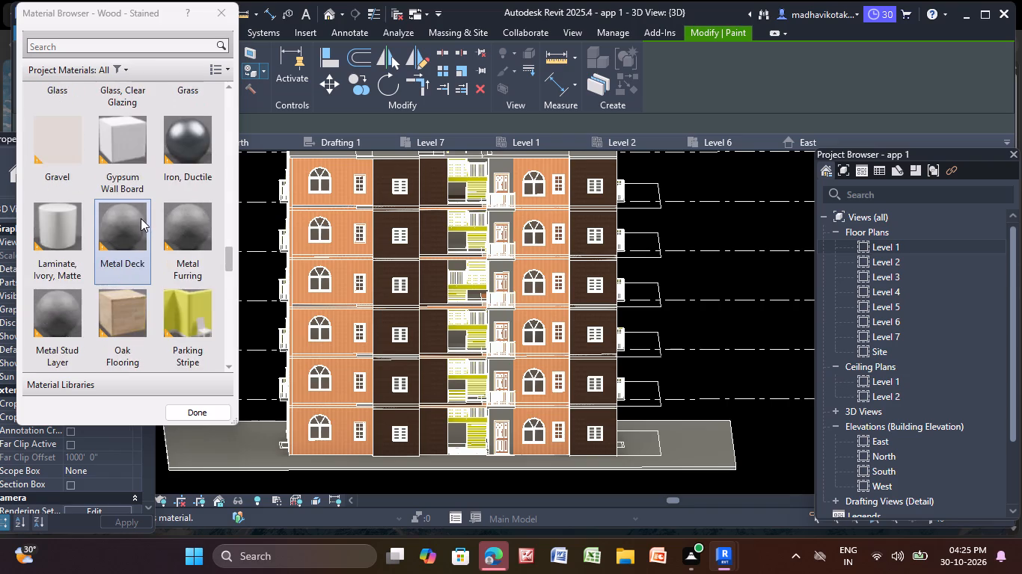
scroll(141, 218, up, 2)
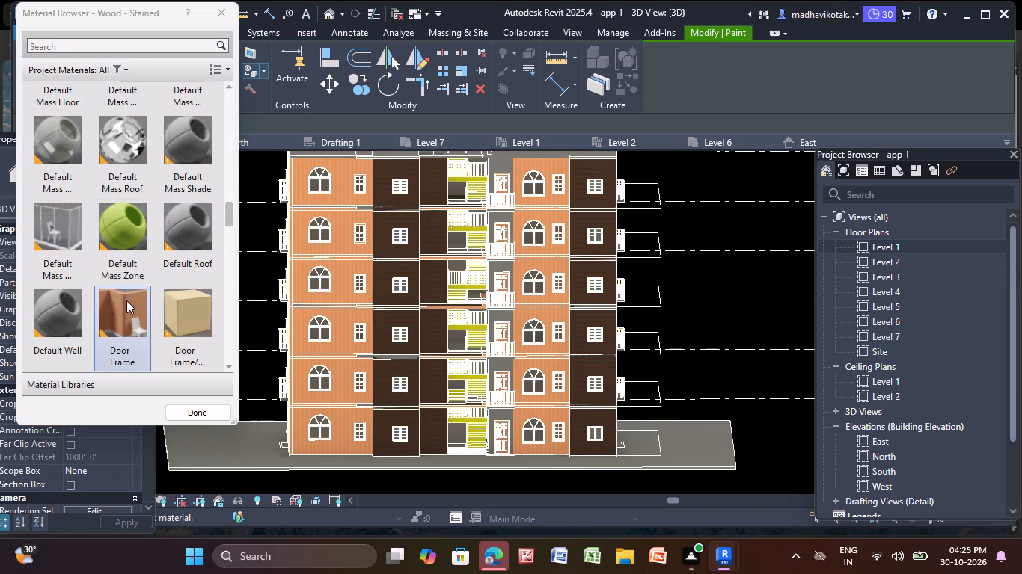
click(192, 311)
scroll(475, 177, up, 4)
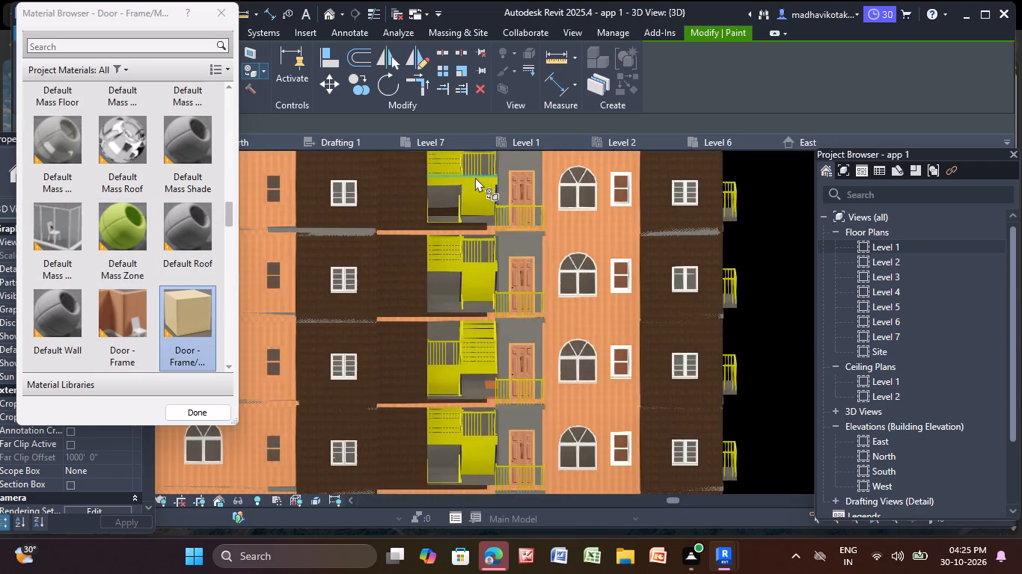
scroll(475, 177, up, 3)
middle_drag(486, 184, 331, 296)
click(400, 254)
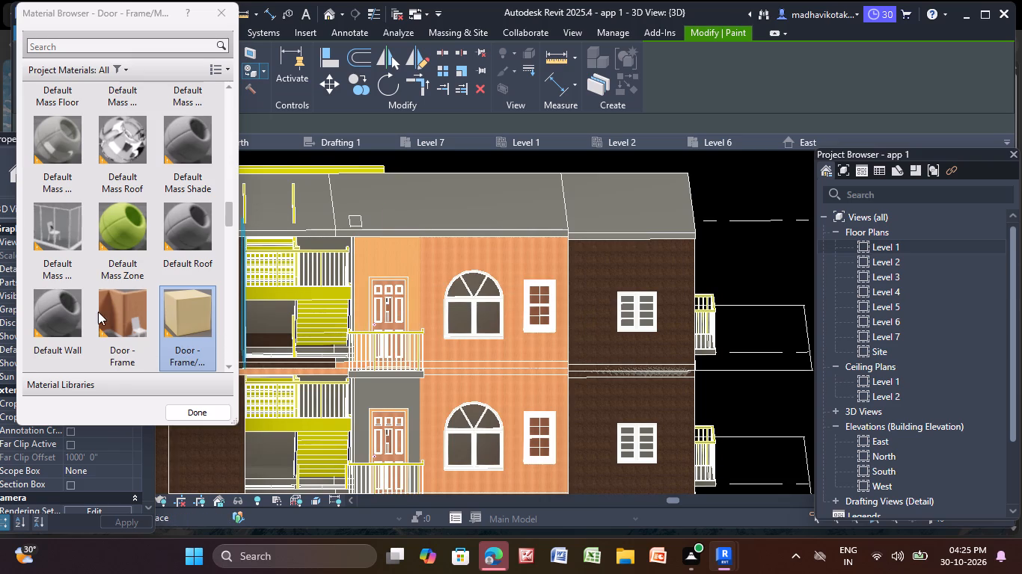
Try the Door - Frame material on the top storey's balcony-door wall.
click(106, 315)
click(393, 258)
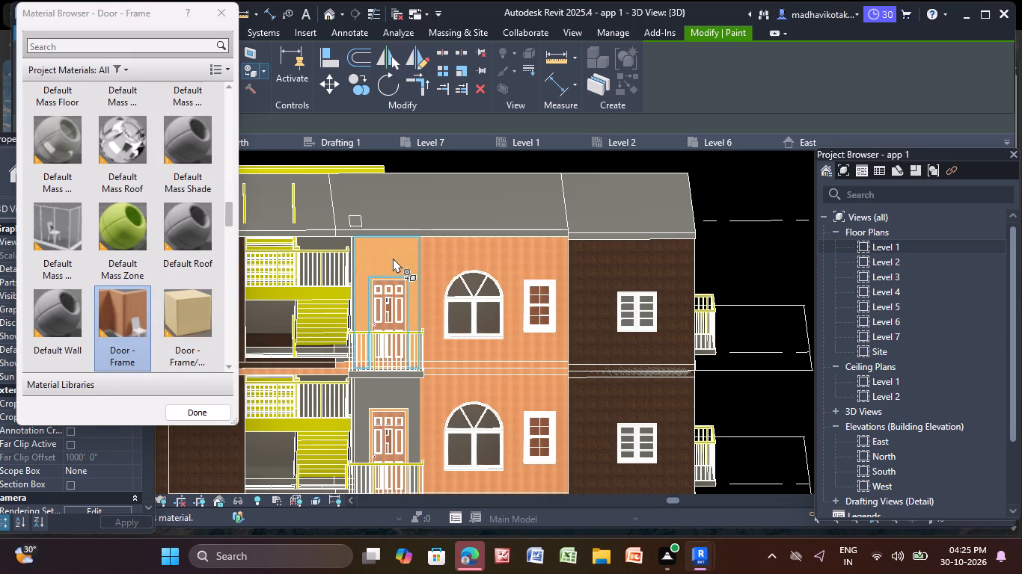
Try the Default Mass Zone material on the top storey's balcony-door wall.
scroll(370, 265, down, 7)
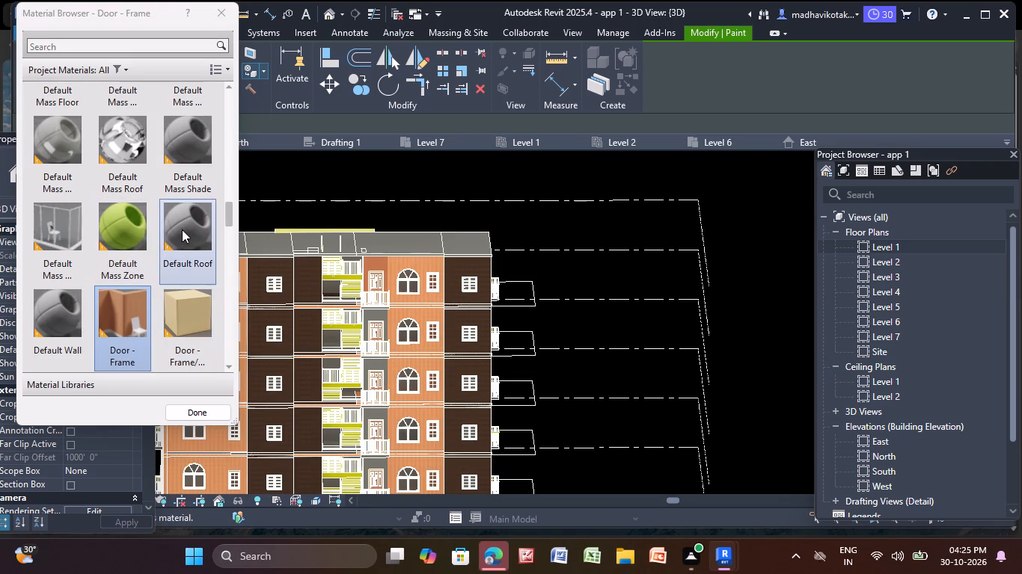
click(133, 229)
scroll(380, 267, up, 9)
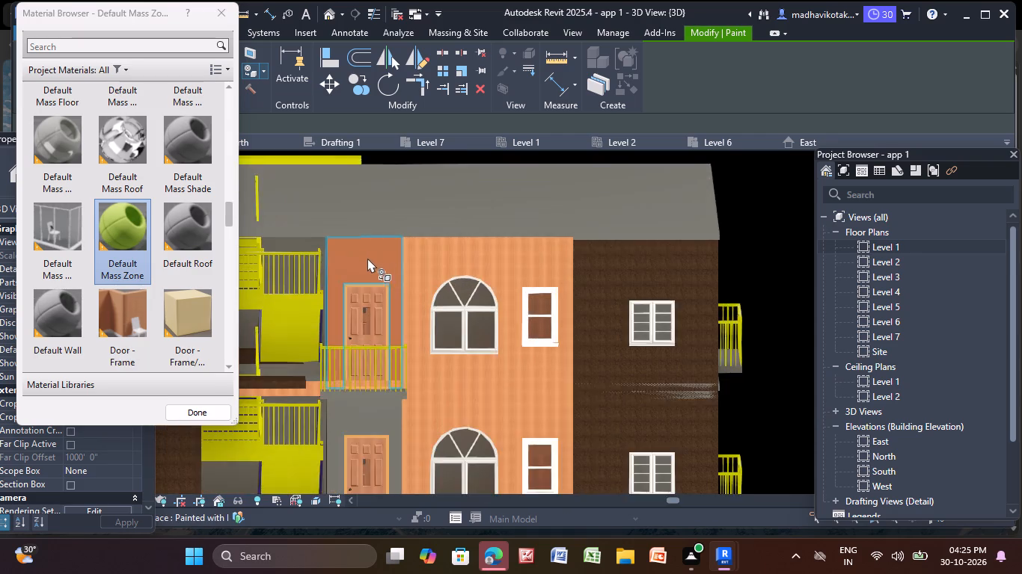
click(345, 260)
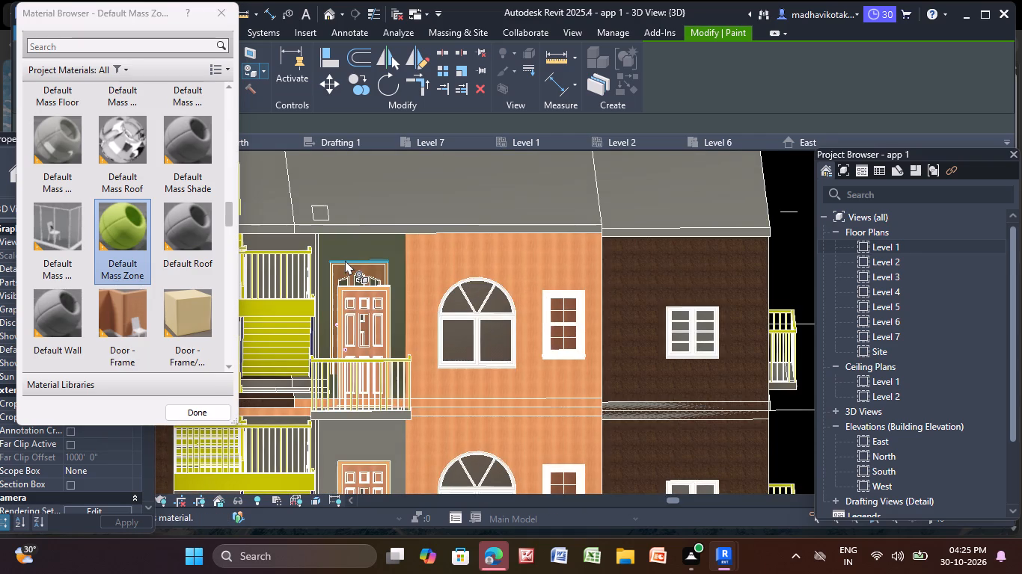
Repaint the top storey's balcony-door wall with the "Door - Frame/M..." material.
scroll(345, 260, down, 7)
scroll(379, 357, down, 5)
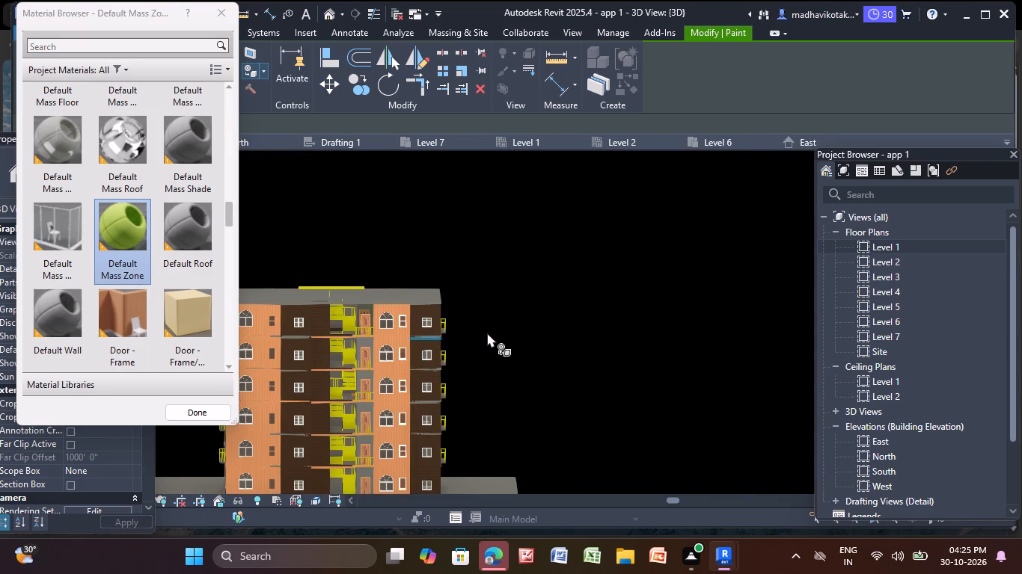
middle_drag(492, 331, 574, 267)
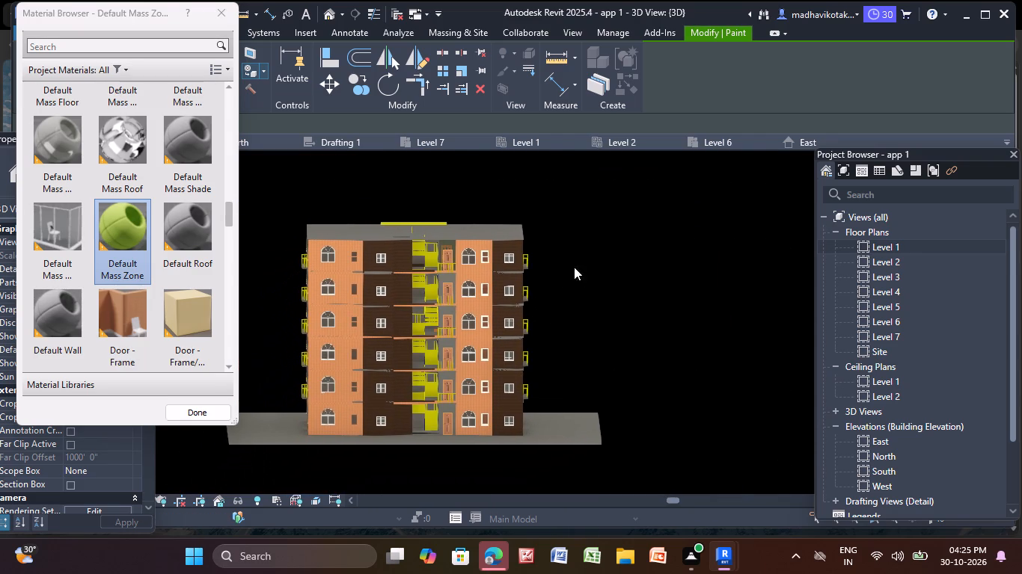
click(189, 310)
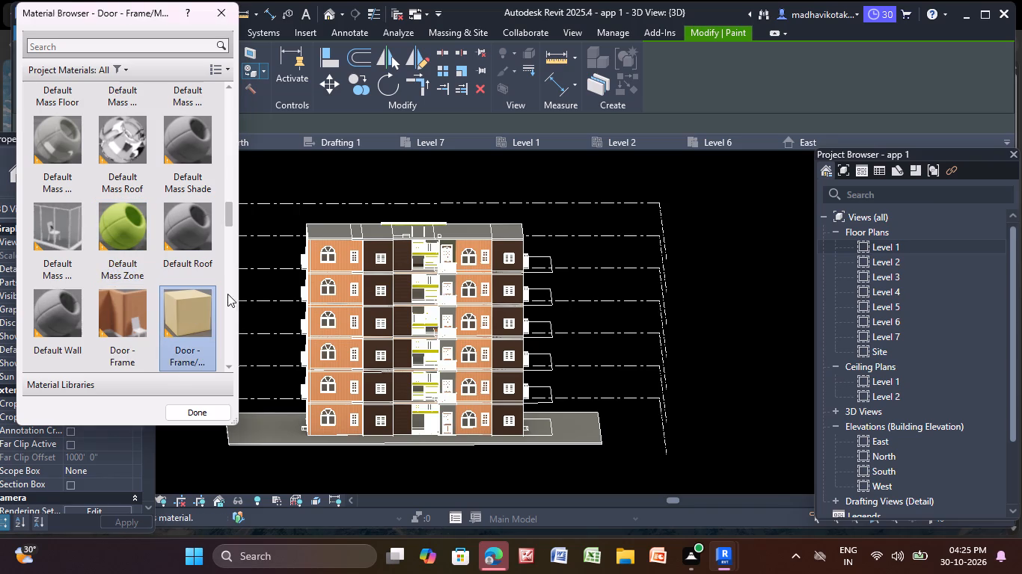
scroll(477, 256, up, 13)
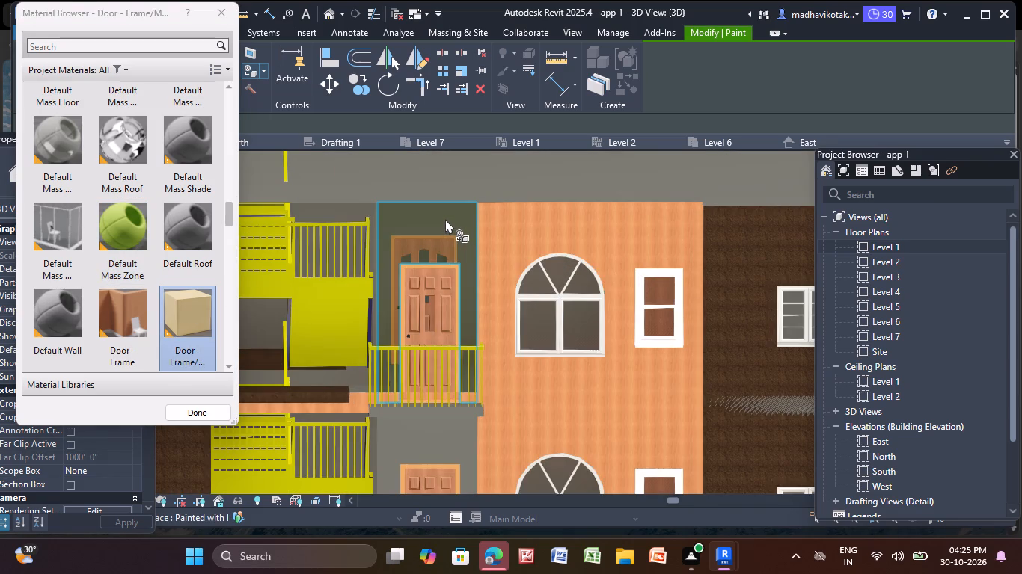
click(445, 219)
Paint the top storey's balcony-door wall beside the staircase with Cherry.
scroll(446, 221, down, 3)
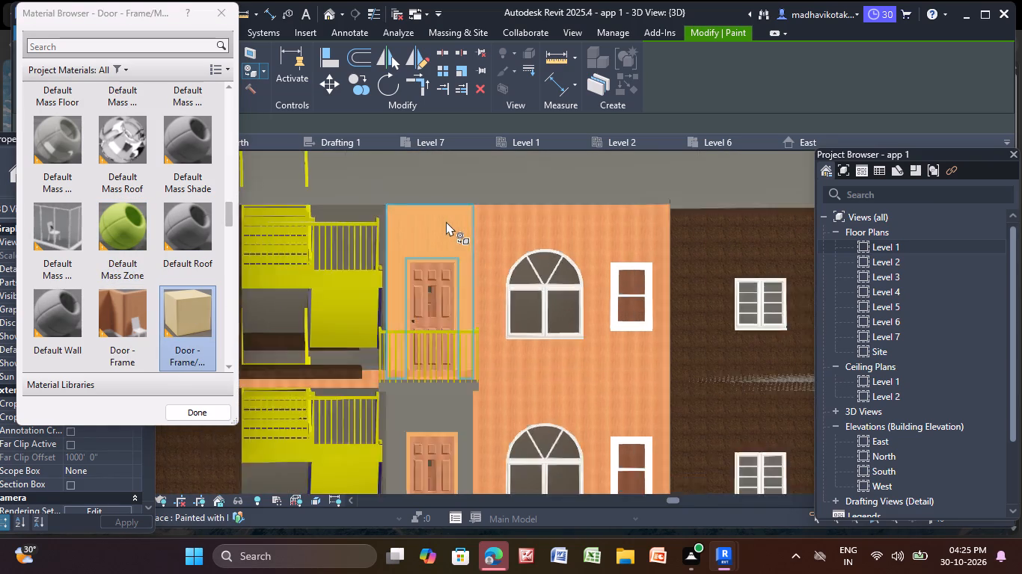
scroll(446, 221, down, 4)
scroll(206, 206, up, 3)
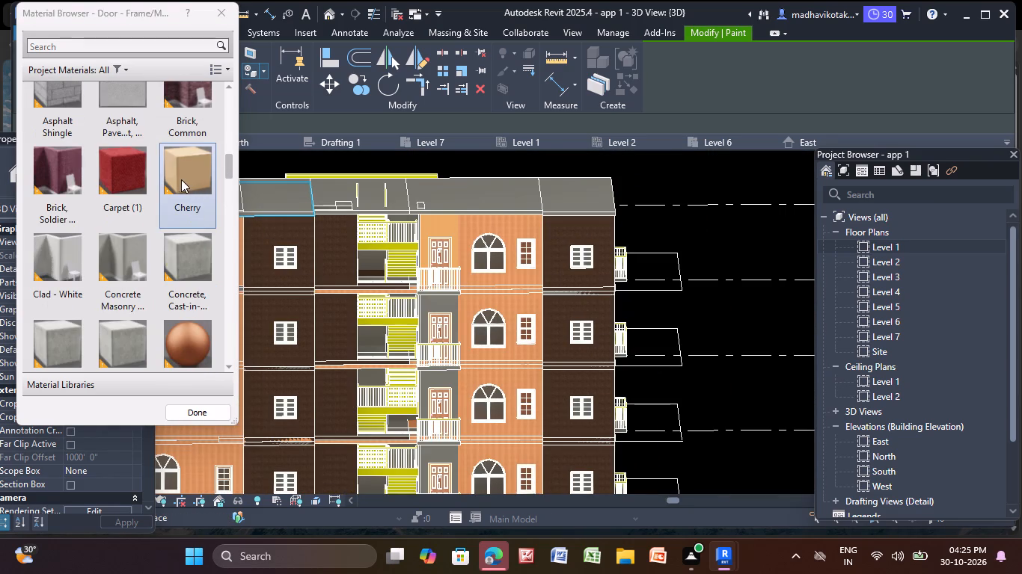
click(193, 168)
scroll(435, 226, up, 3)
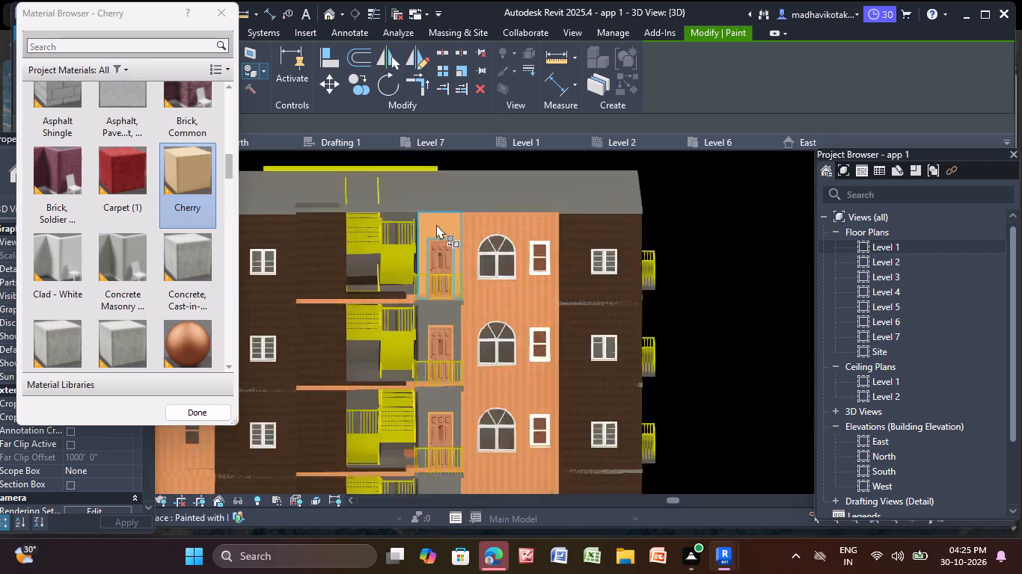
scroll(436, 224, up, 6)
click(432, 221)
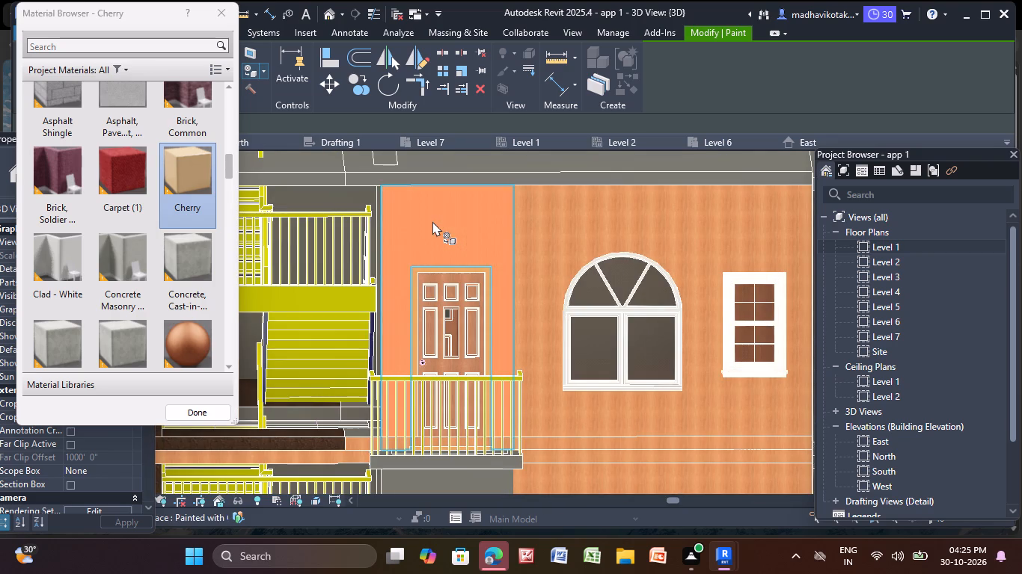
Paint the balcony-door walls of the second, third and fourth storeys from the top with Cherry.
scroll(432, 221, down, 6)
click(434, 338)
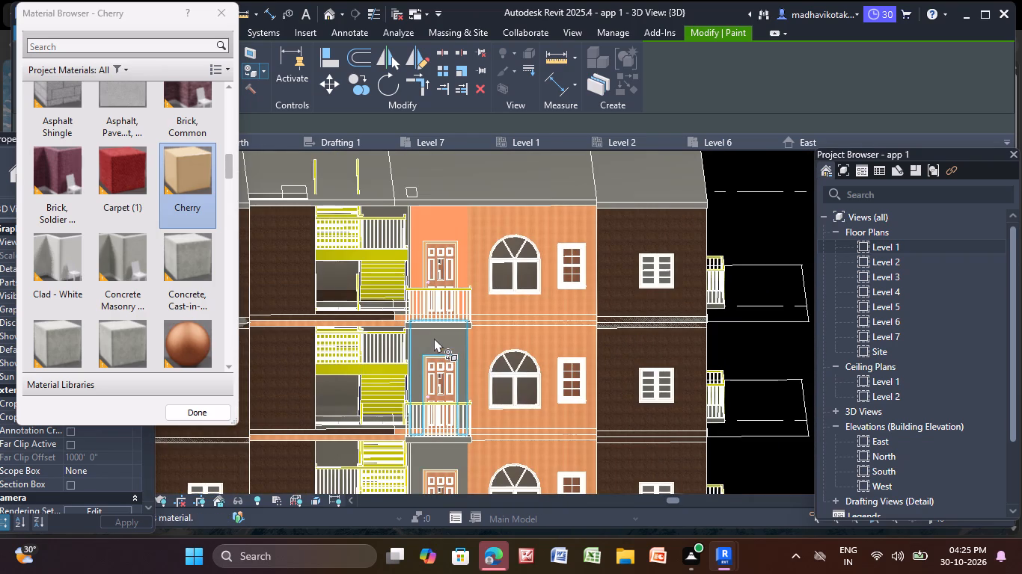
scroll(434, 338, down, 5)
middle_drag(433, 337, 471, 206)
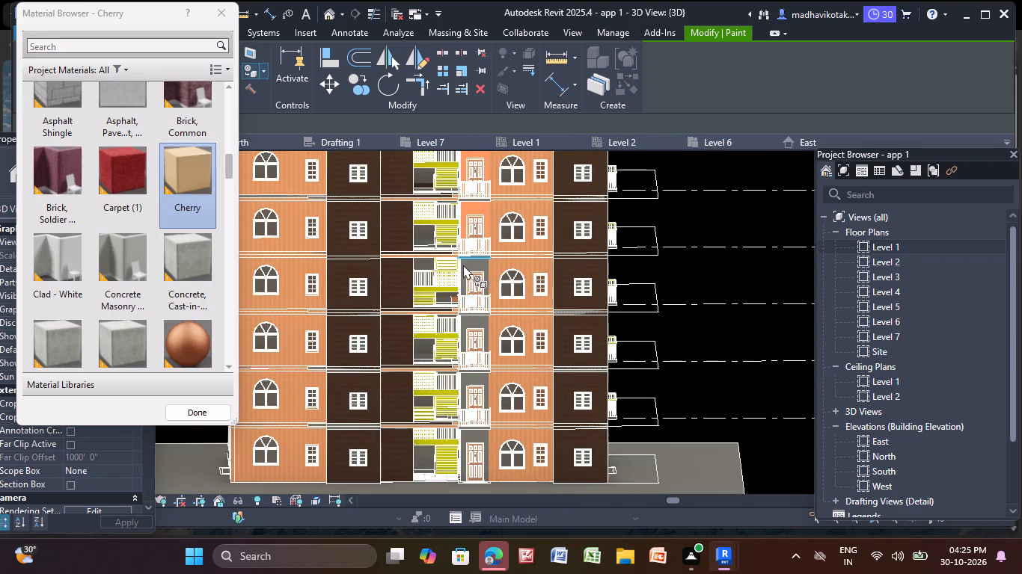
click(465, 264)
scroll(473, 265, up, 4)
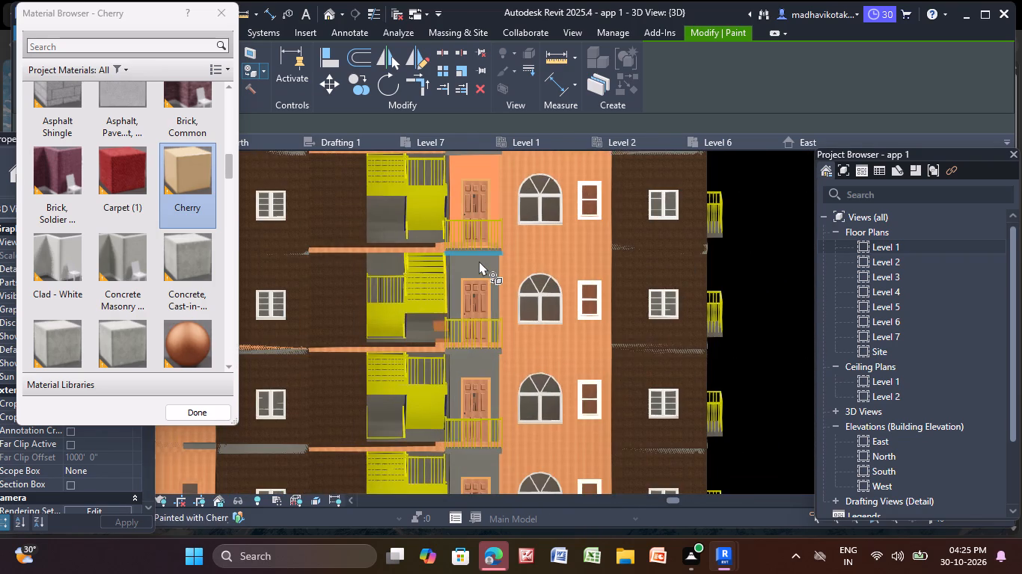
click(479, 261)
click(469, 267)
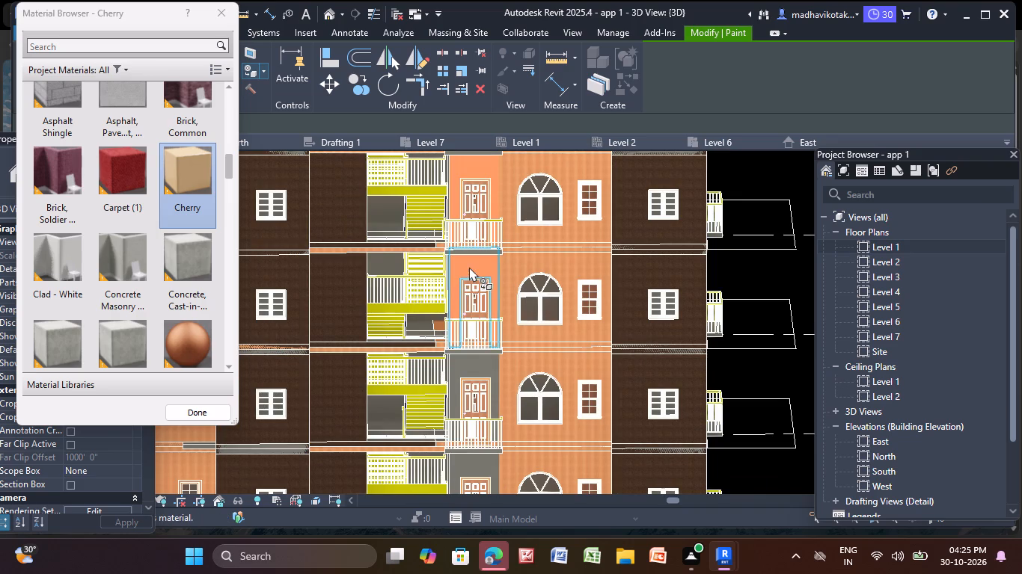
scroll(467, 358, up, 5)
click(464, 359)
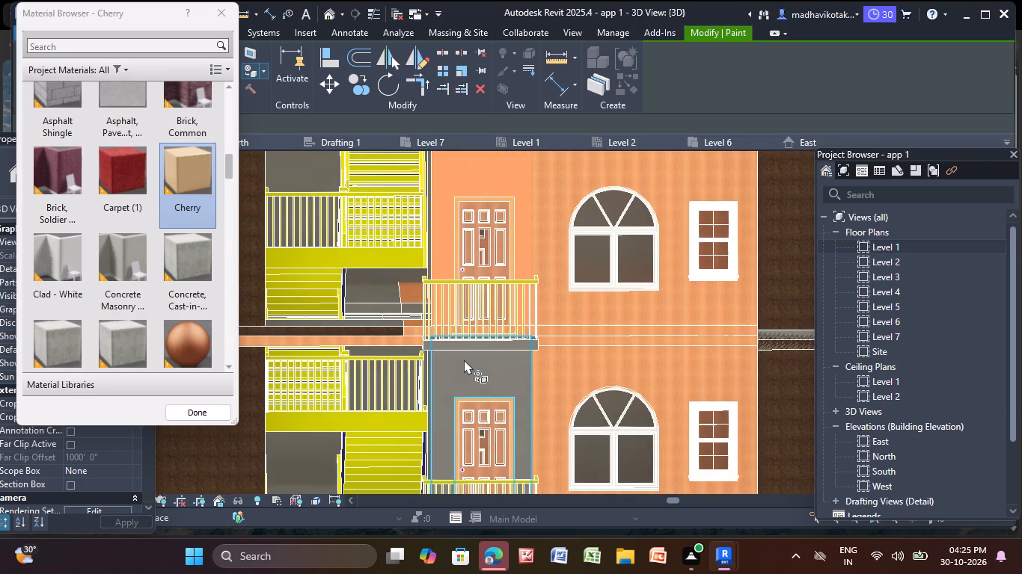
Paint the front edge of the balcony slab on the third storey from the top with Cherry.
scroll(474, 345, up, 7)
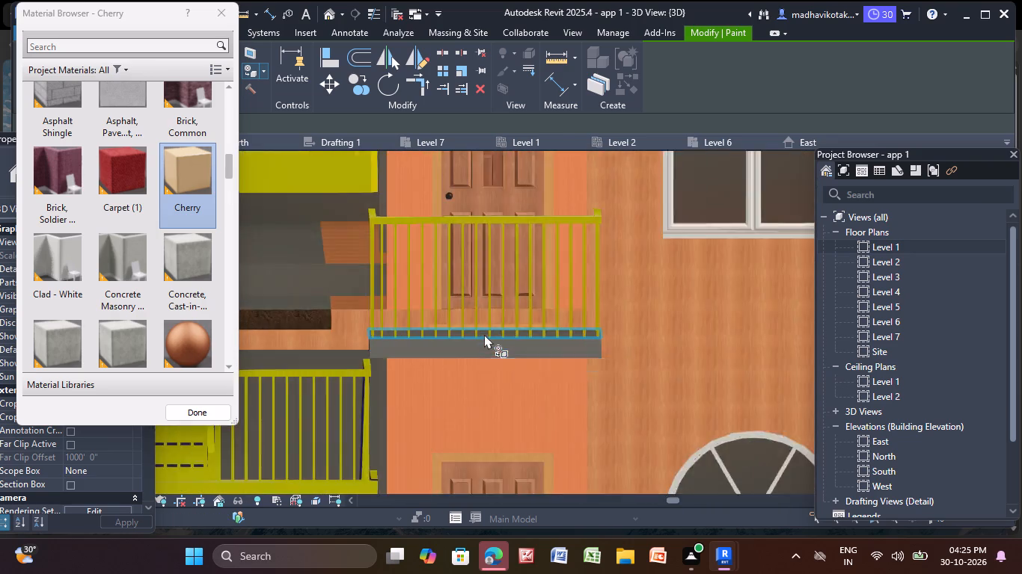
scroll(484, 334, up, 3)
click(460, 357)
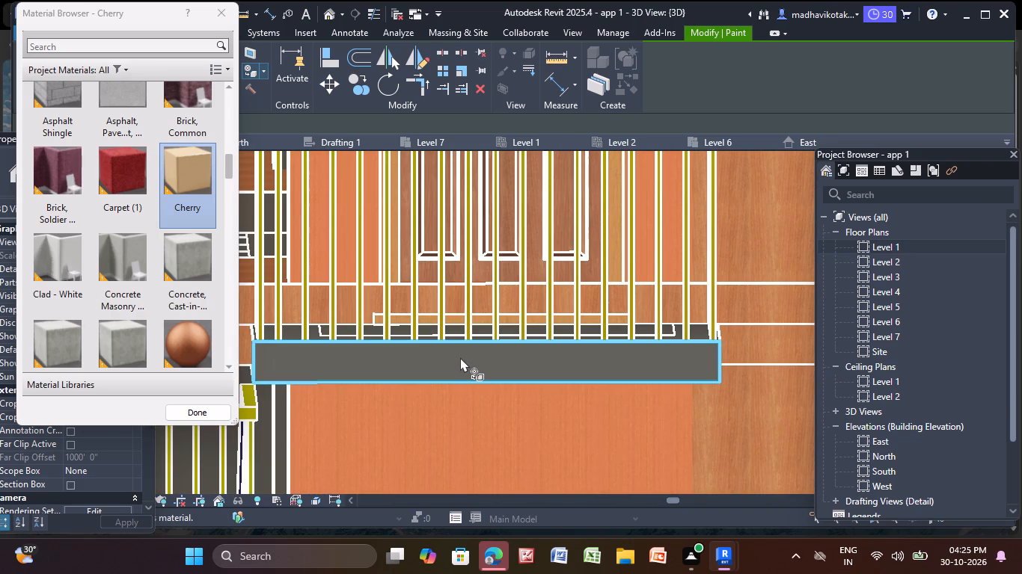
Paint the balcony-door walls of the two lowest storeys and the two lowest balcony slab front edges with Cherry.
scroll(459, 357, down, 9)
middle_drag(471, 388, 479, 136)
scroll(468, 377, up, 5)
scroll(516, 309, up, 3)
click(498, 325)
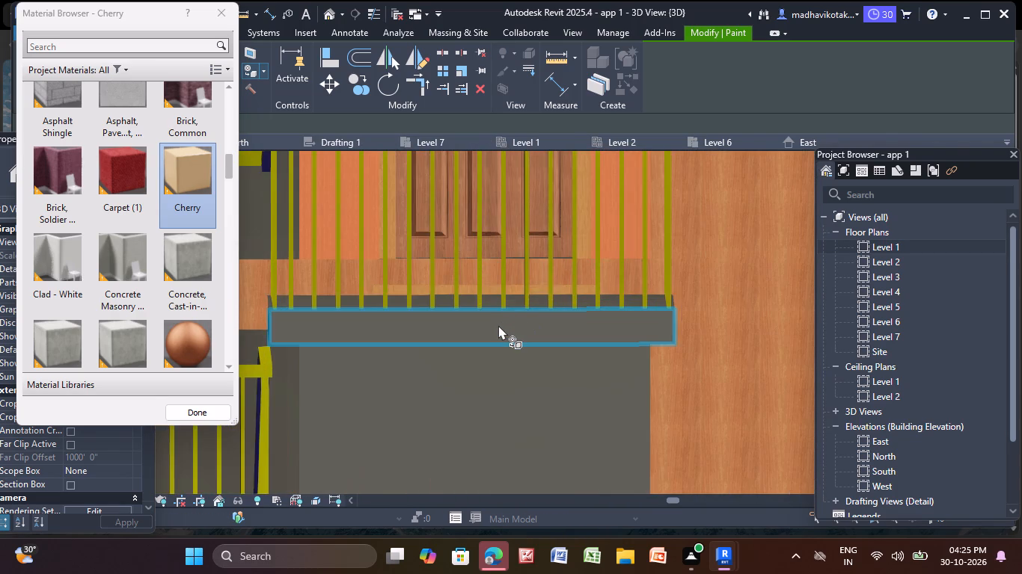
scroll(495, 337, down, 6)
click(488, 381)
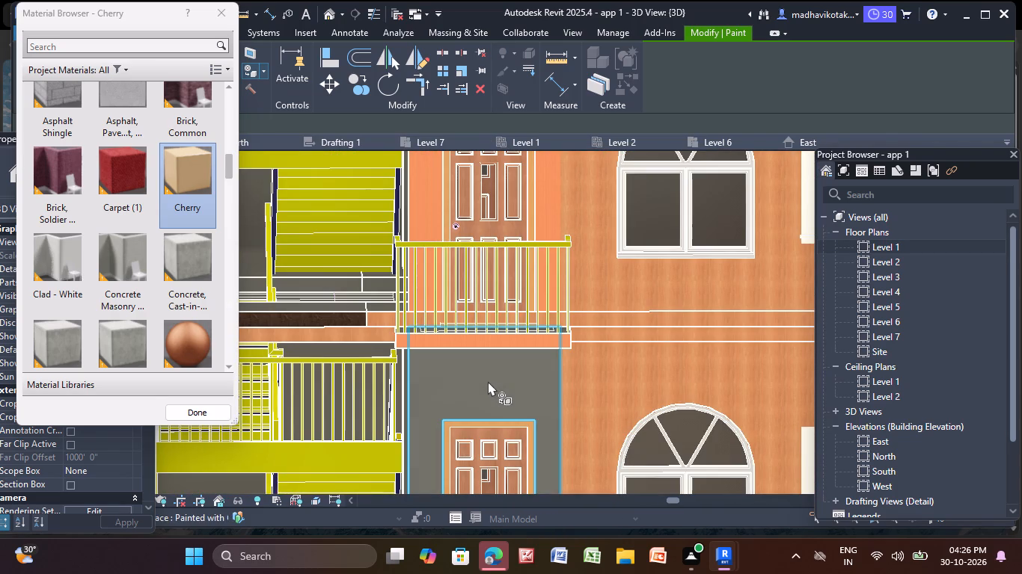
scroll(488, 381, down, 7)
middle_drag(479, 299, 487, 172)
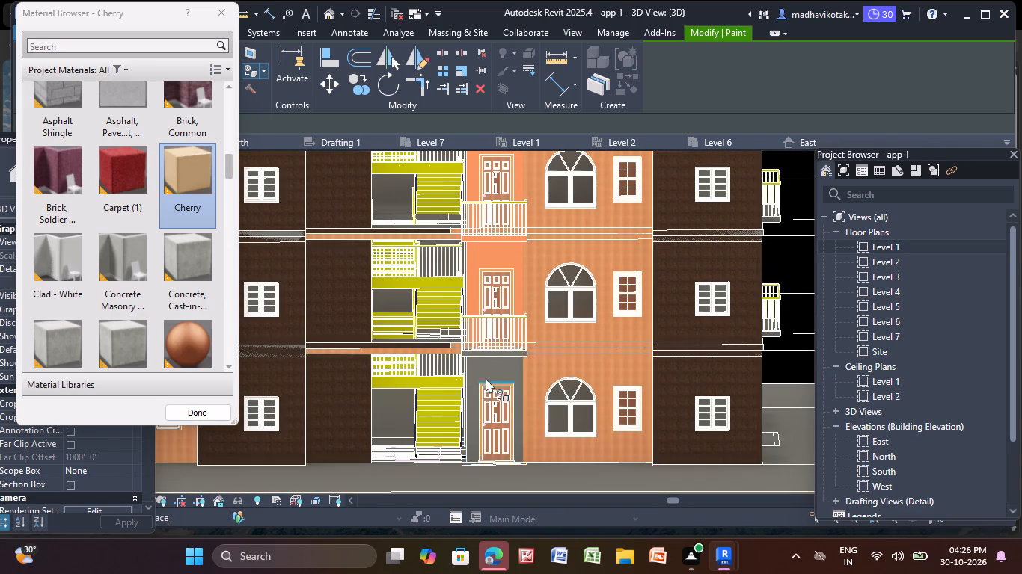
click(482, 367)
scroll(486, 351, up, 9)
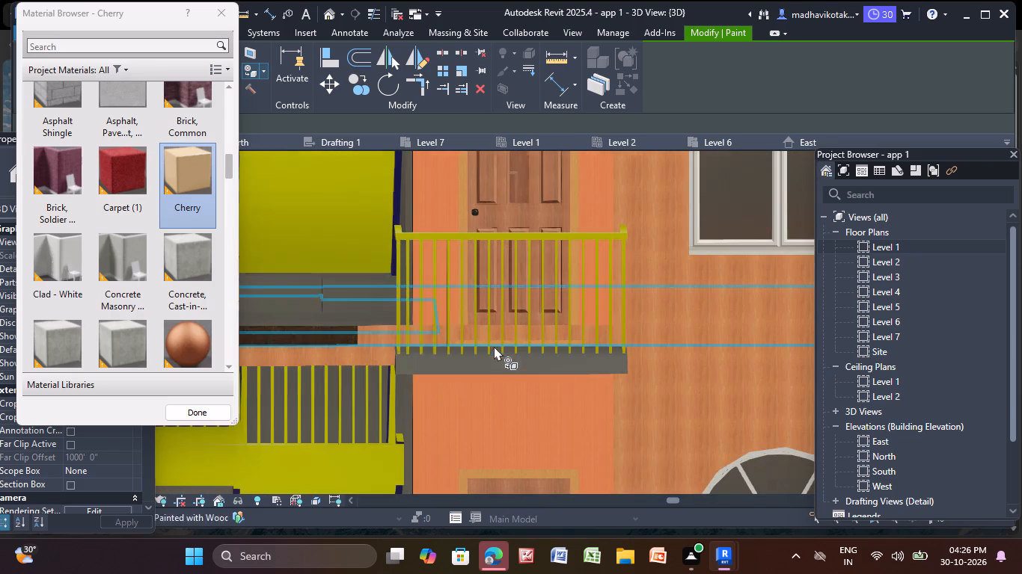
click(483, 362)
Repaint the top storey's balcony-door wall beside the staircase with the "Brick, Soldier Co..." material.
scroll(480, 362, down, 13)
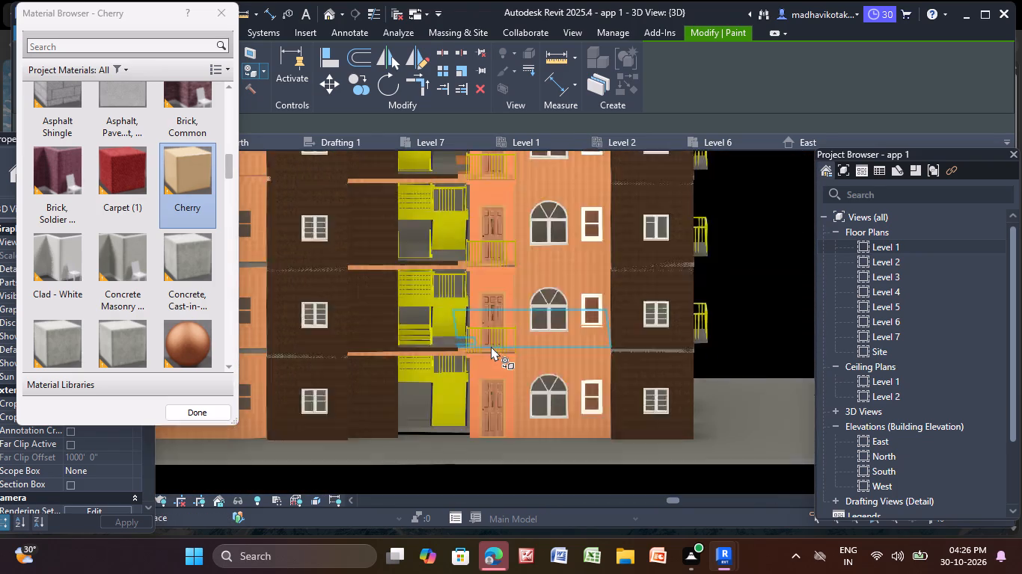
scroll(707, 298, down, 6)
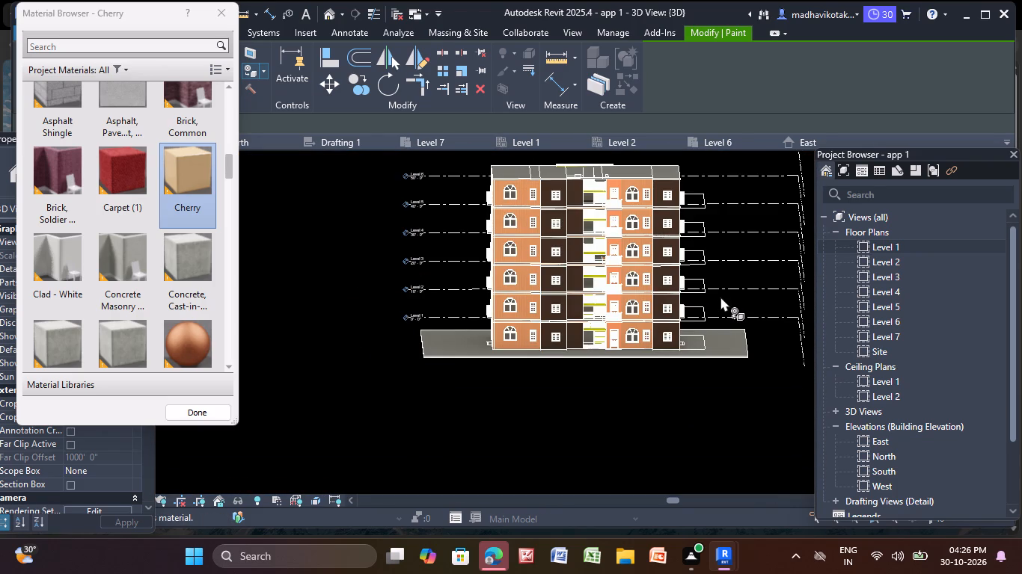
middle_drag(720, 297, 689, 334)
scroll(564, 229, up, 7)
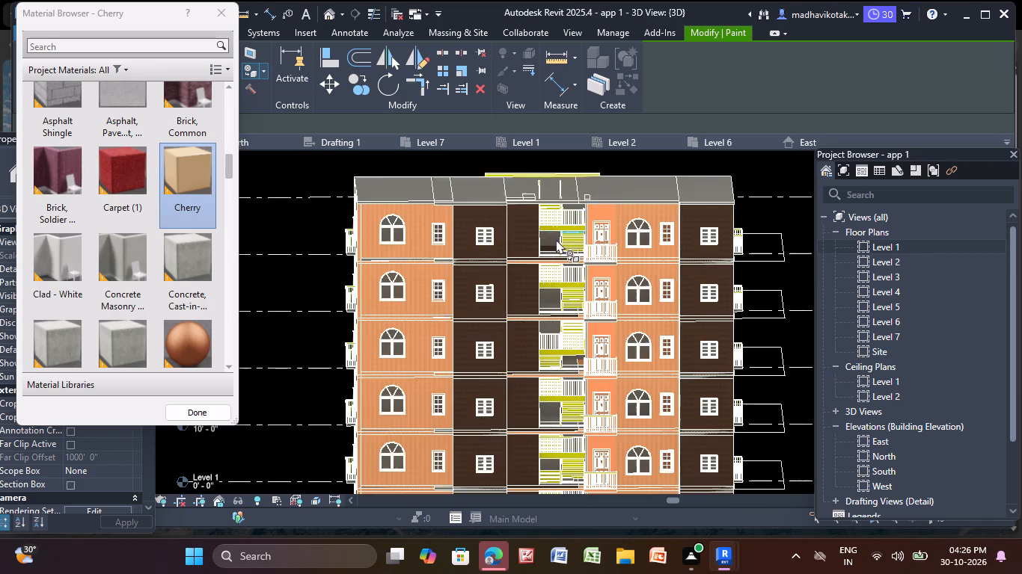
scroll(556, 239, up, 7)
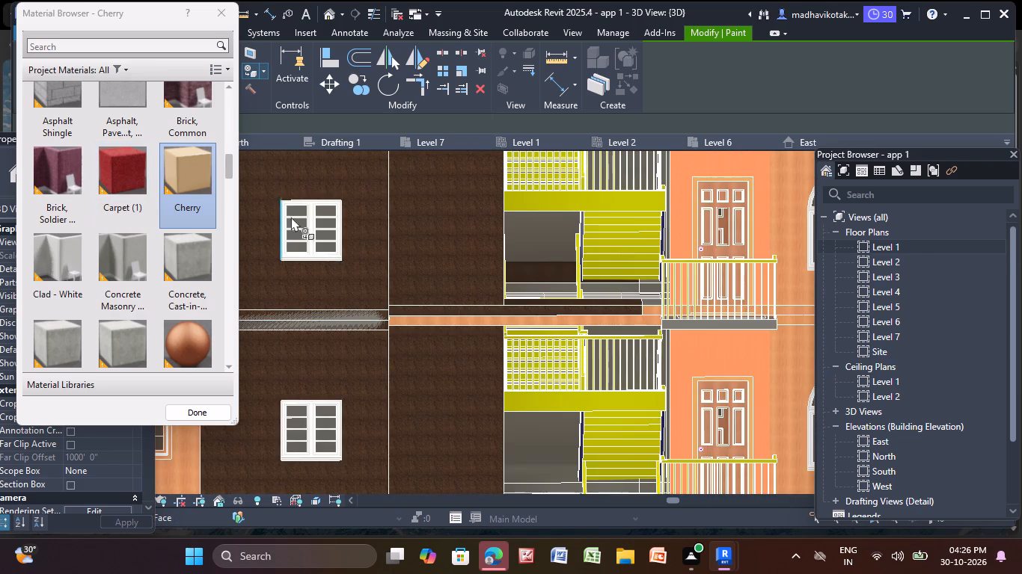
click(50, 176)
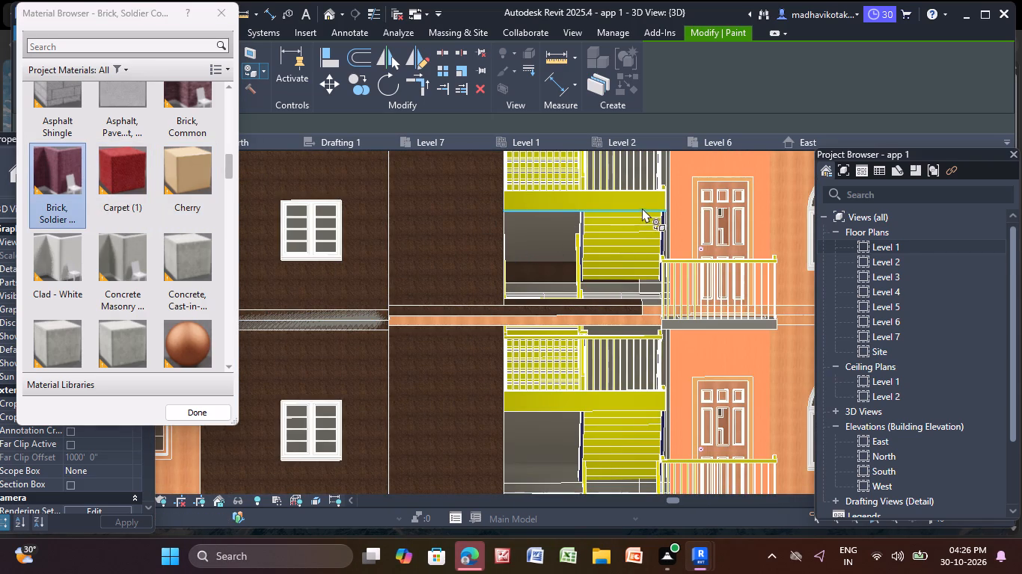
click(682, 167)
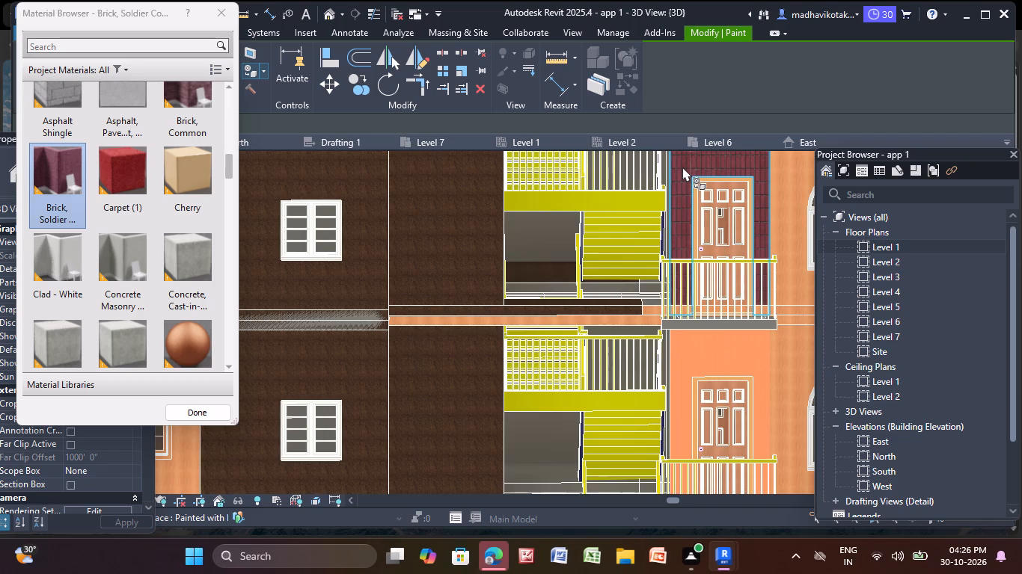
Paint the second storey from the top's balcony-door wall and the balcony slab edge above it with "Brick, Soldier Co...".
scroll(682, 167, down, 7)
scroll(671, 247, down, 4)
middle_drag(666, 255, 508, 262)
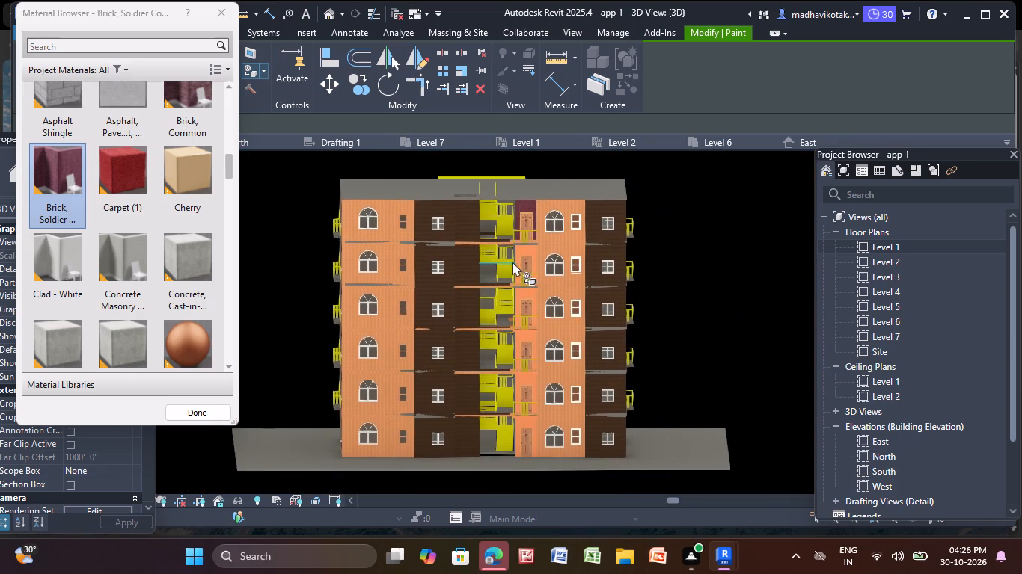
scroll(530, 253, up, 4)
click(518, 246)
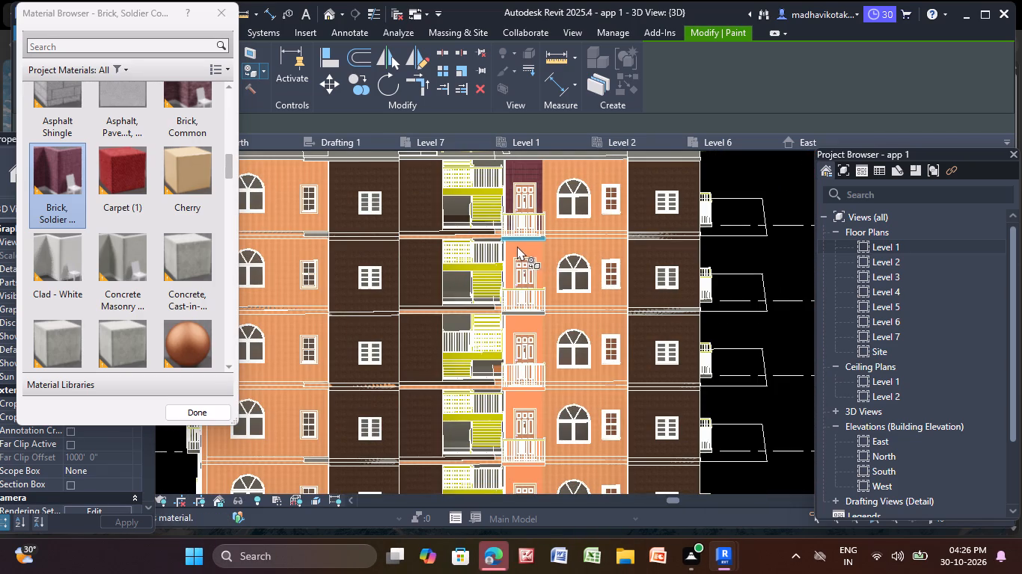
scroll(521, 250, up, 6)
click(527, 244)
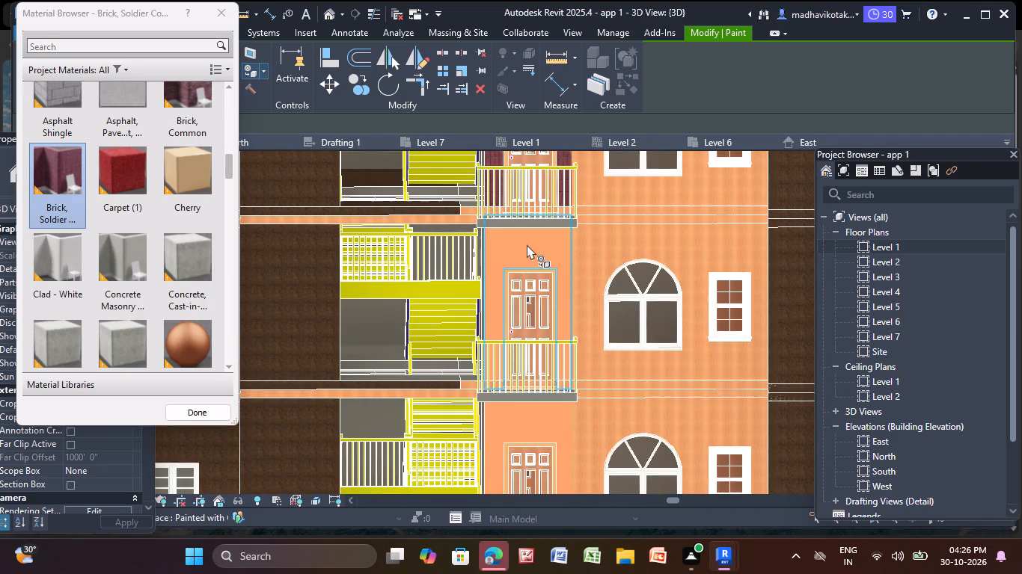
scroll(527, 223, up, 9)
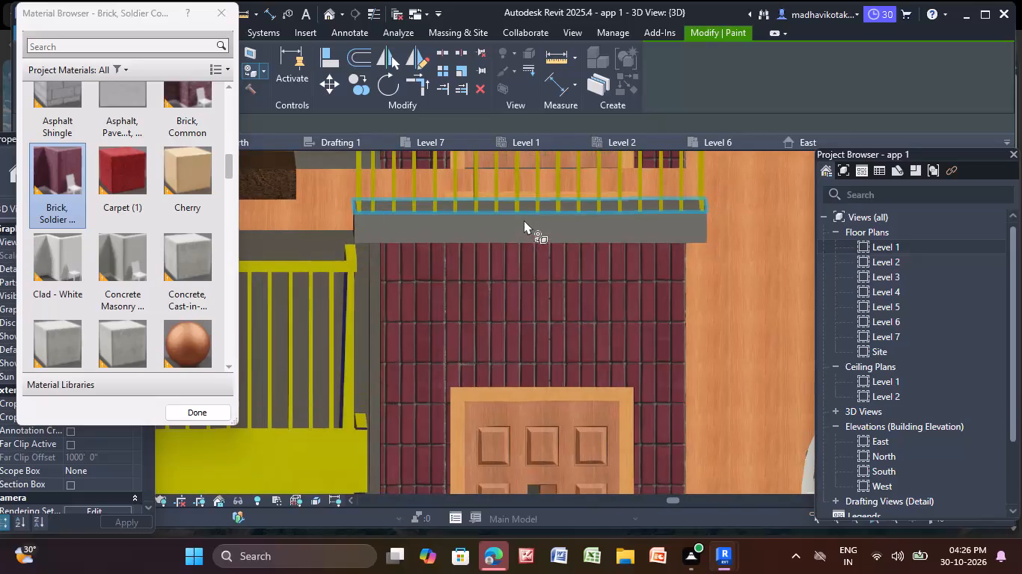
click(505, 222)
Paint the third storey from the top's balcony-door wall and the balcony slab edge above it with "Brick, Soldier Co...".
scroll(507, 230, down, 8)
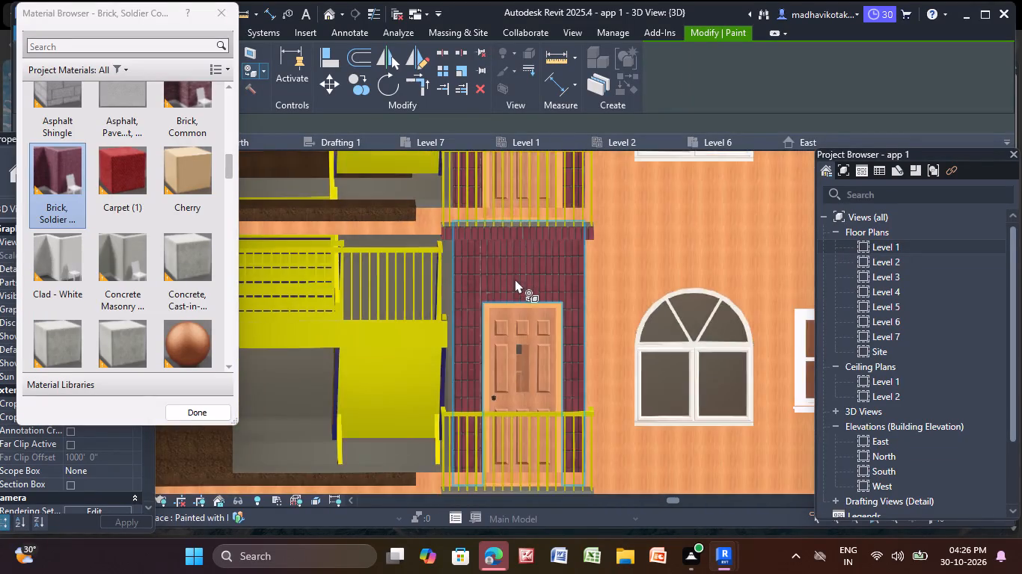
scroll(515, 279, down, 4)
middle_drag(515, 280, 449, 138)
scroll(453, 256, up, 6)
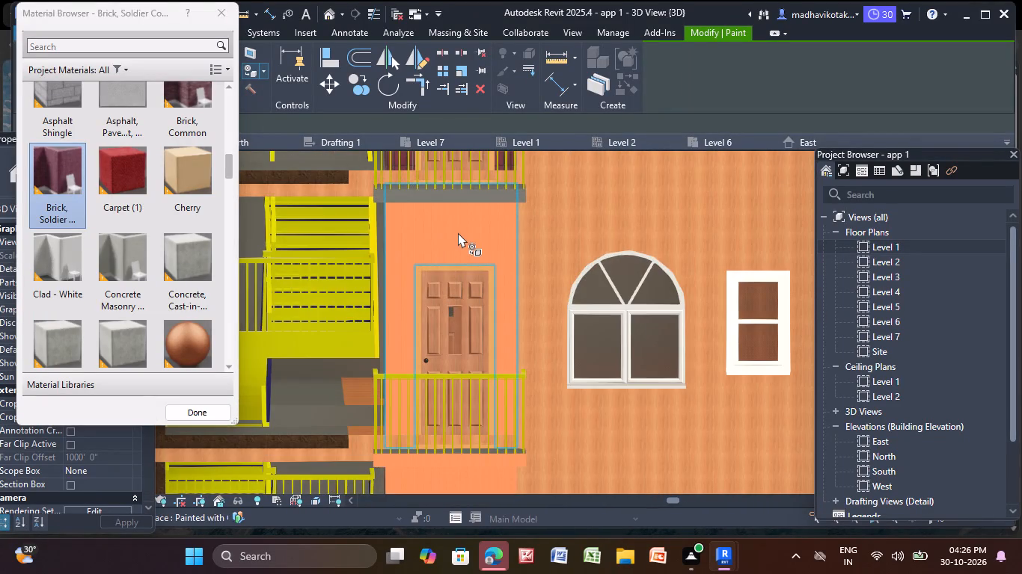
click(458, 232)
click(451, 195)
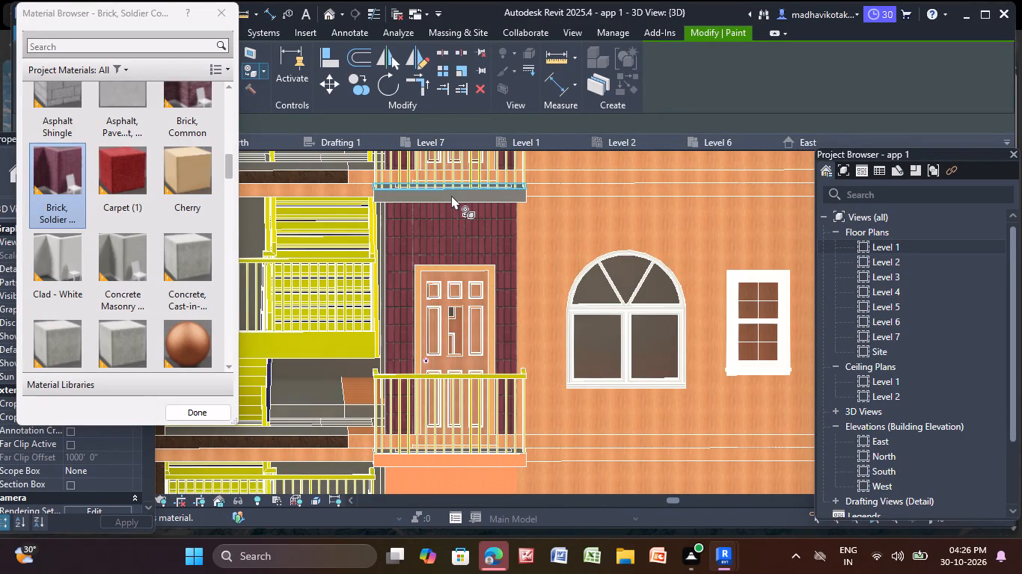
scroll(450, 194, up, 4)
click(450, 194)
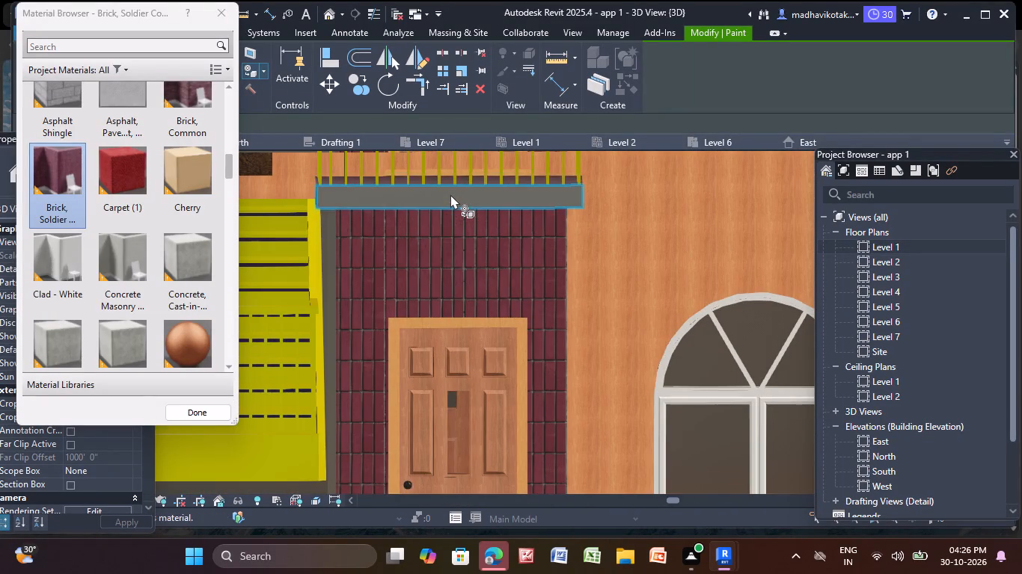
scroll(450, 194, up, 5)
click(450, 194)
Paint the fourth storey from the top's balcony-door wall and the balcony slab edge above it with "Brick, Soldier Co...".
scroll(452, 194, down, 8)
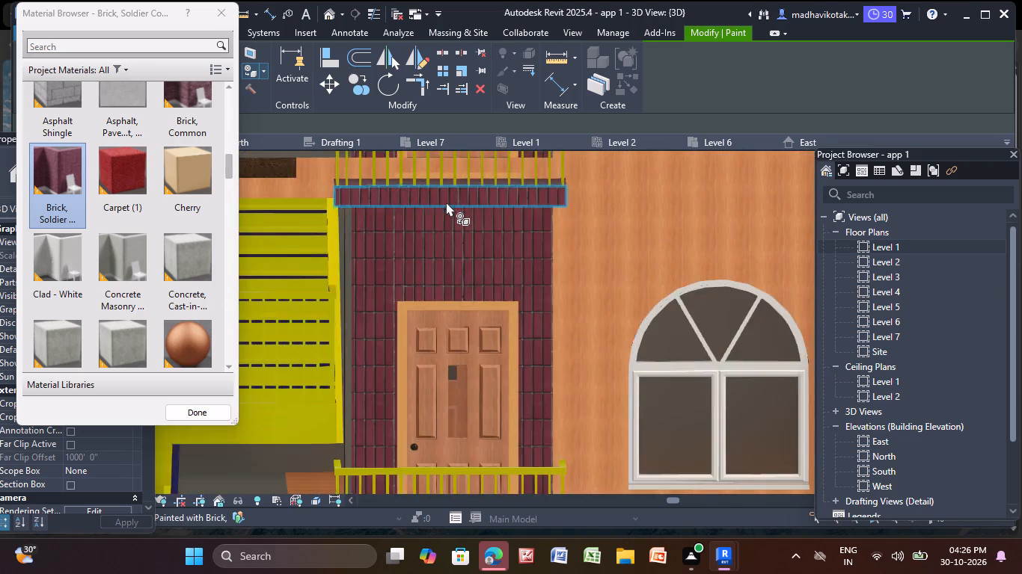
scroll(446, 202, down, 3)
middle_drag(436, 223, 433, 41)
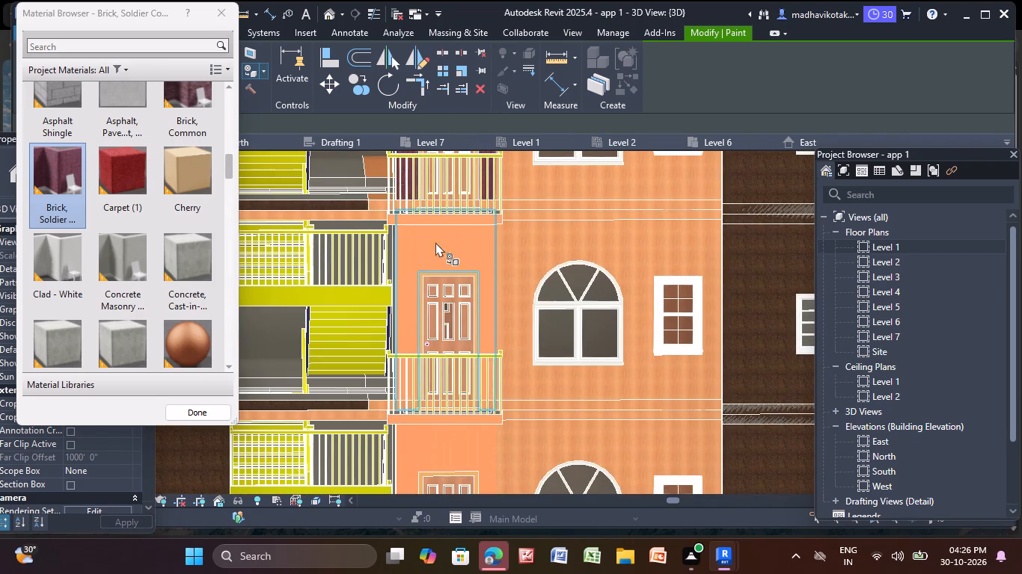
scroll(435, 249, up, 4)
click(429, 236)
scroll(429, 236, up, 1)
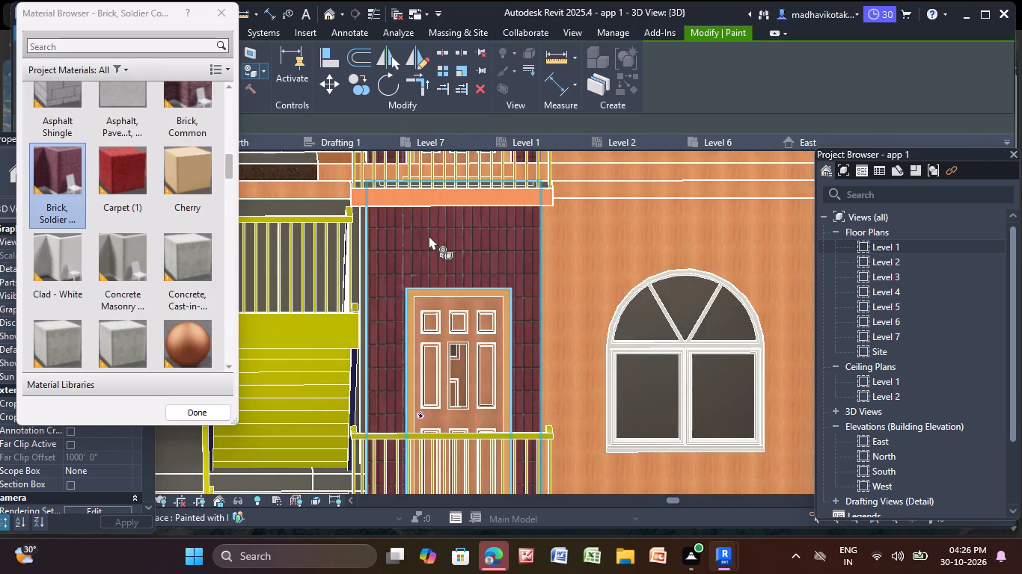
scroll(429, 235, up, 3)
click(447, 170)
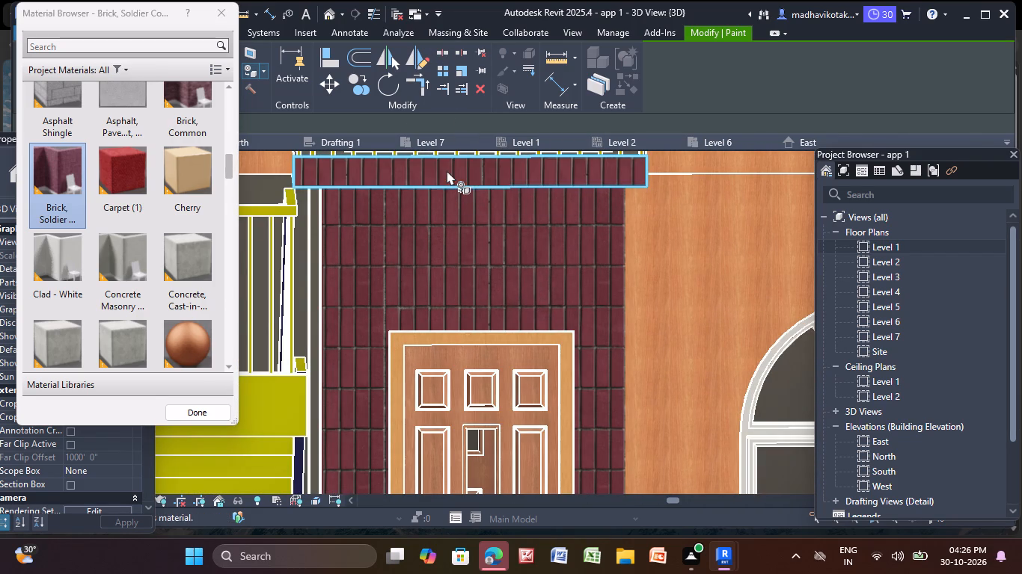
Paint the fifth storey from the top's balcony-door wall and the balcony slab edge above it with "Brick, Soldier Co...".
scroll(474, 193, down, 7)
middle_drag(453, 288, 435, 44)
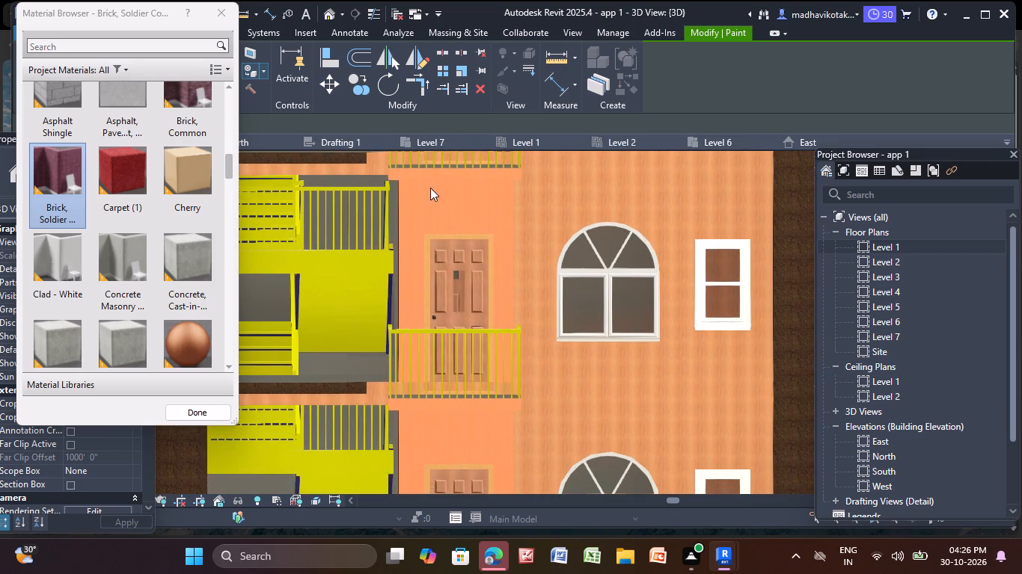
click(435, 207)
middle_click(447, 167)
scroll(447, 167, up, 5)
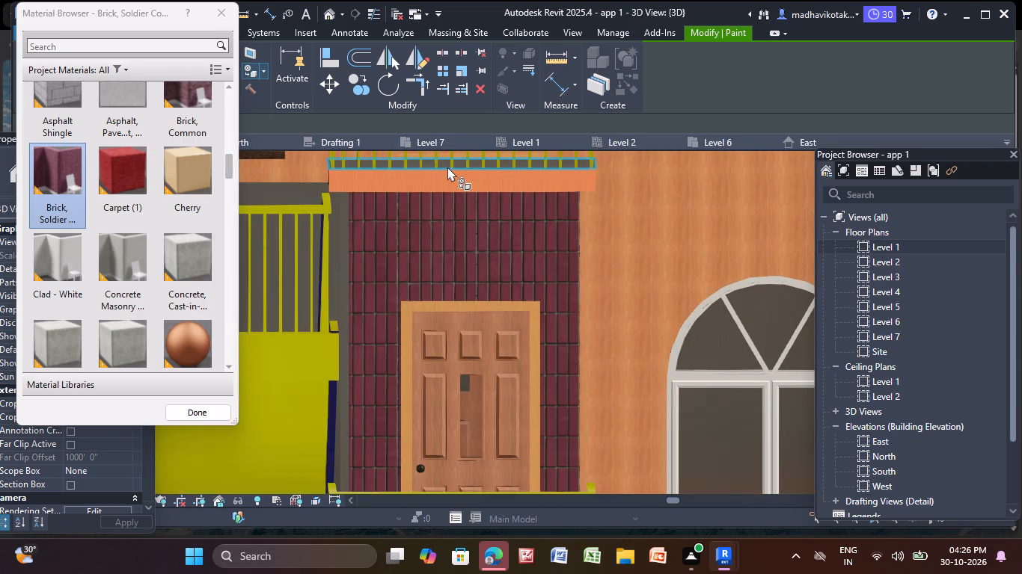
click(432, 181)
Paint the ground storey's door wall and the balcony slab edge above it with "Brick, Soldier Co...".
scroll(432, 181, down, 7)
middle_drag(466, 254, 461, 228)
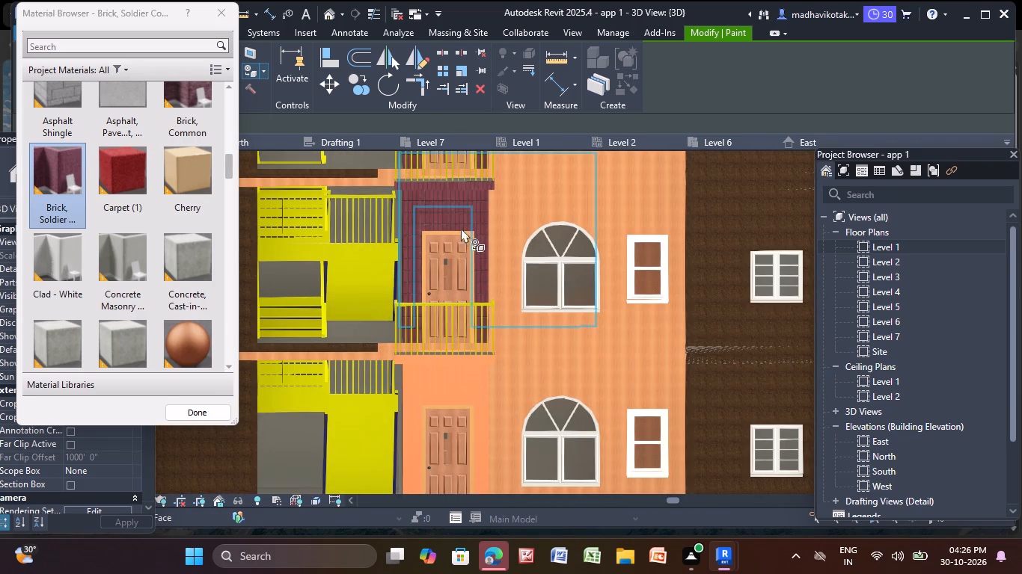
middle_drag(461, 228, 432, 235)
scroll(431, 228, down, 8)
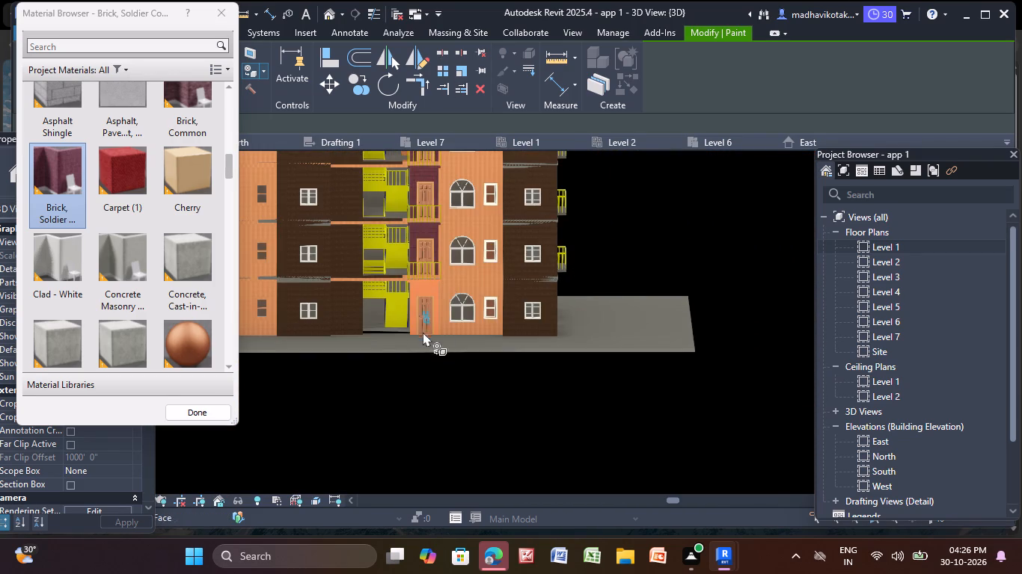
scroll(412, 369, down, 4)
middle_drag(423, 389, 433, 413)
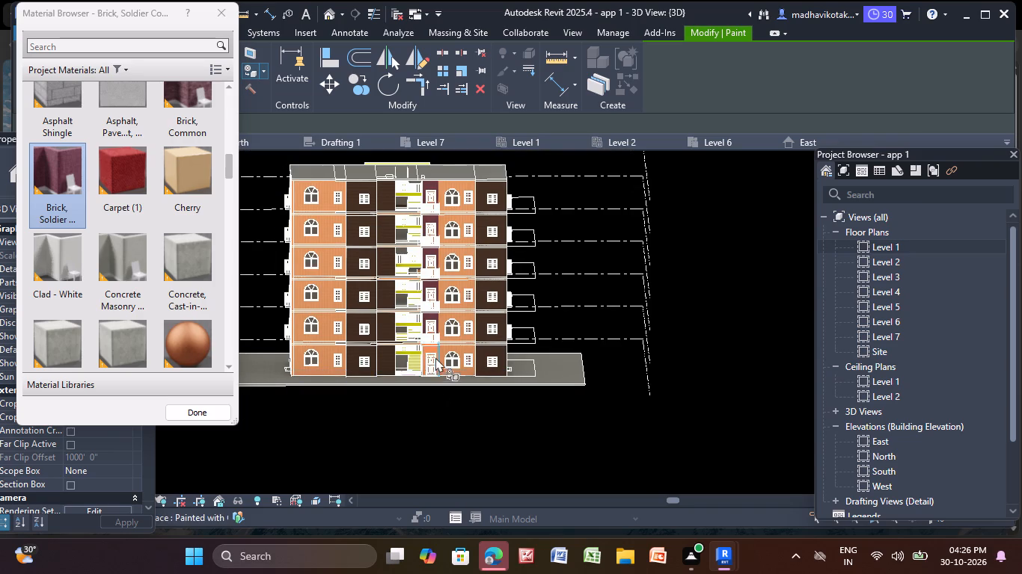
scroll(435, 357, up, 11)
click(421, 330)
scroll(414, 334, up, 2)
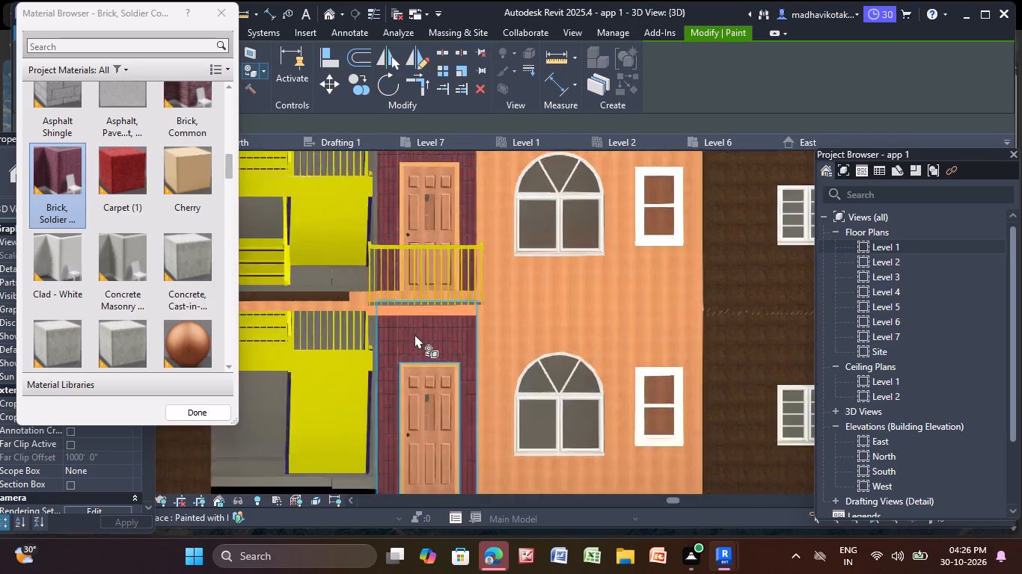
scroll(414, 334, up, 7)
click(413, 303)
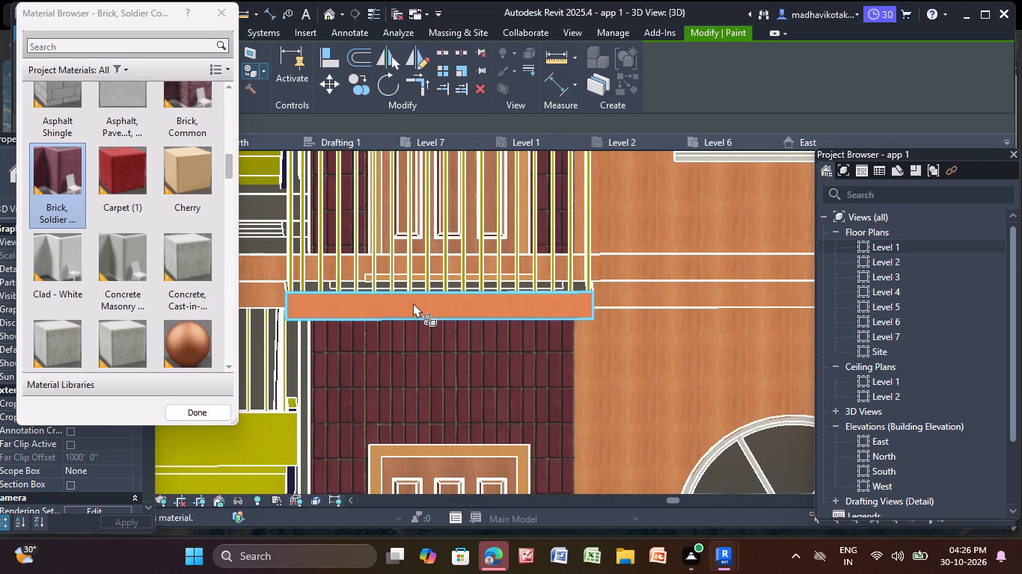
Examine the painted staircase facade as a whole and from an angle, including the walls around the staircase.
scroll(411, 303, down, 15)
scroll(538, 394, down, 2)
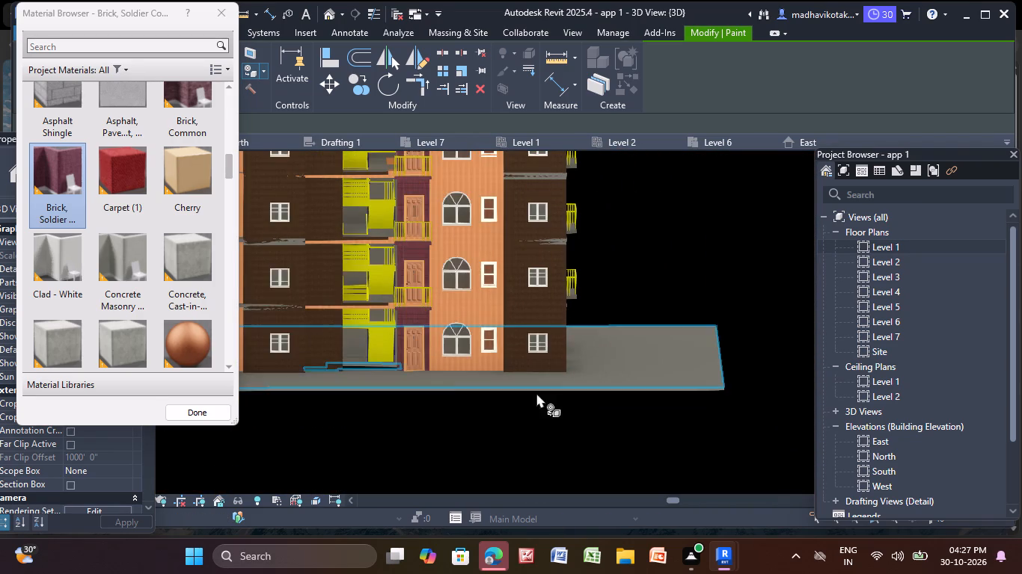
scroll(536, 393, down, 3)
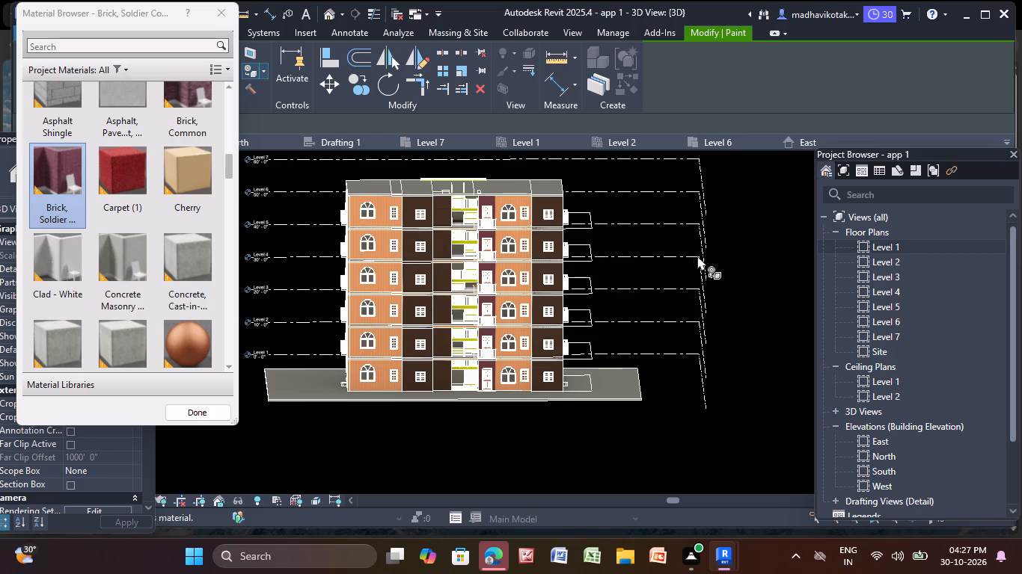
shift+middle_drag(725, 274, 731, 288)
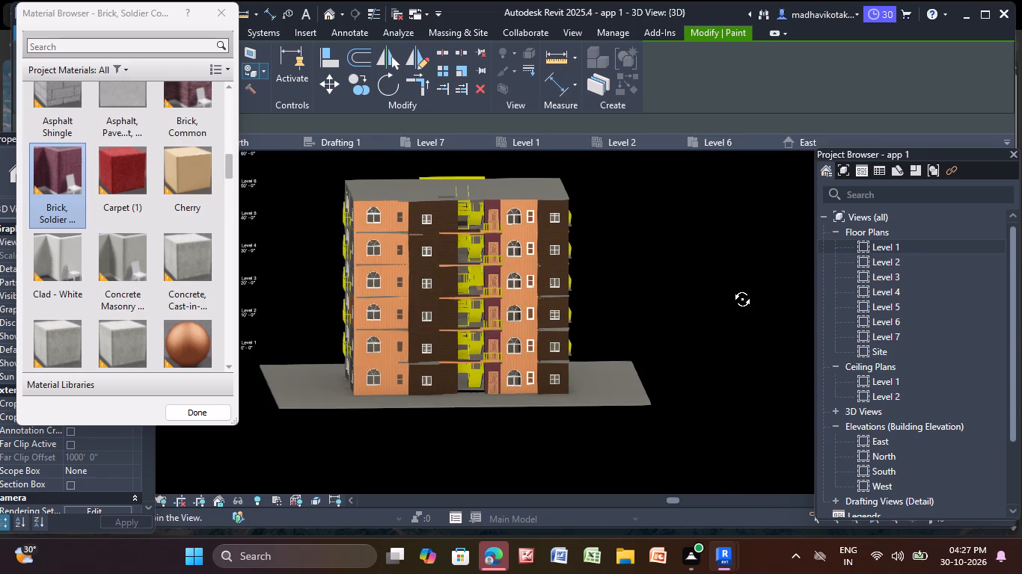
shift+middle_drag(731, 288, 716, 280)
scroll(444, 249, up, 2)
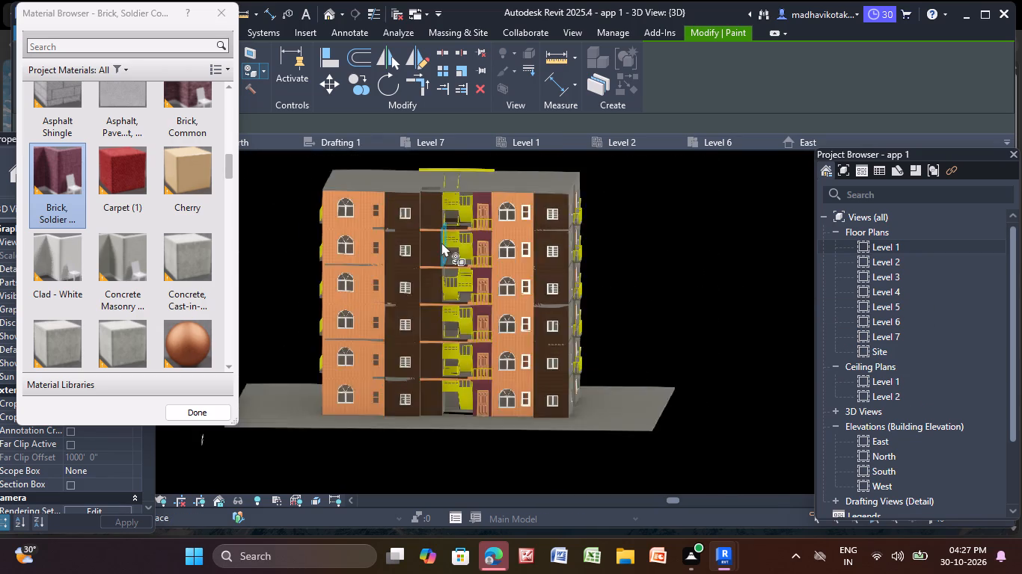
scroll(441, 242, up, 6)
Browse the project materials for another finish for the facade.
scroll(121, 167, down, 2)
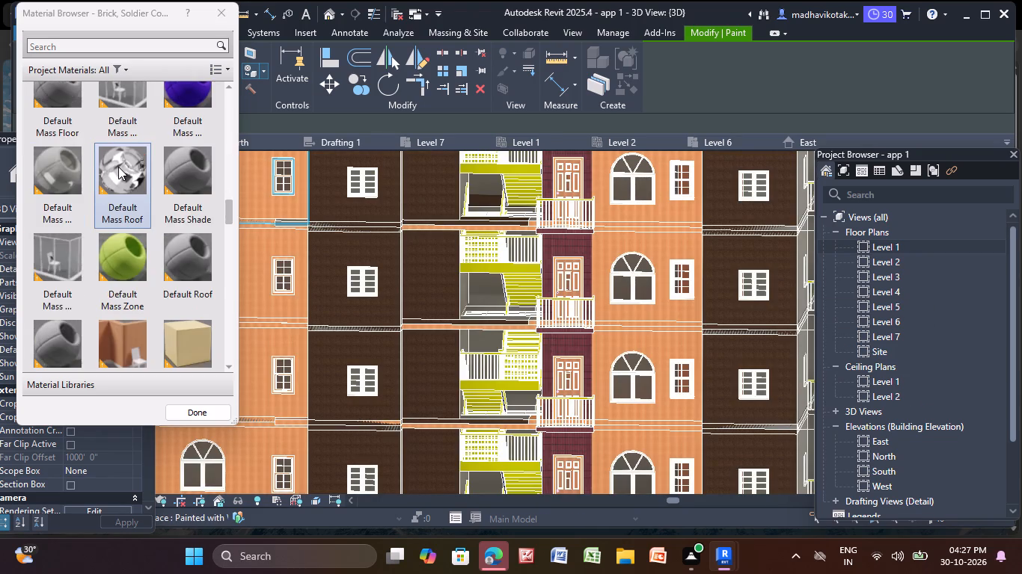
scroll(118, 167, down, 3)
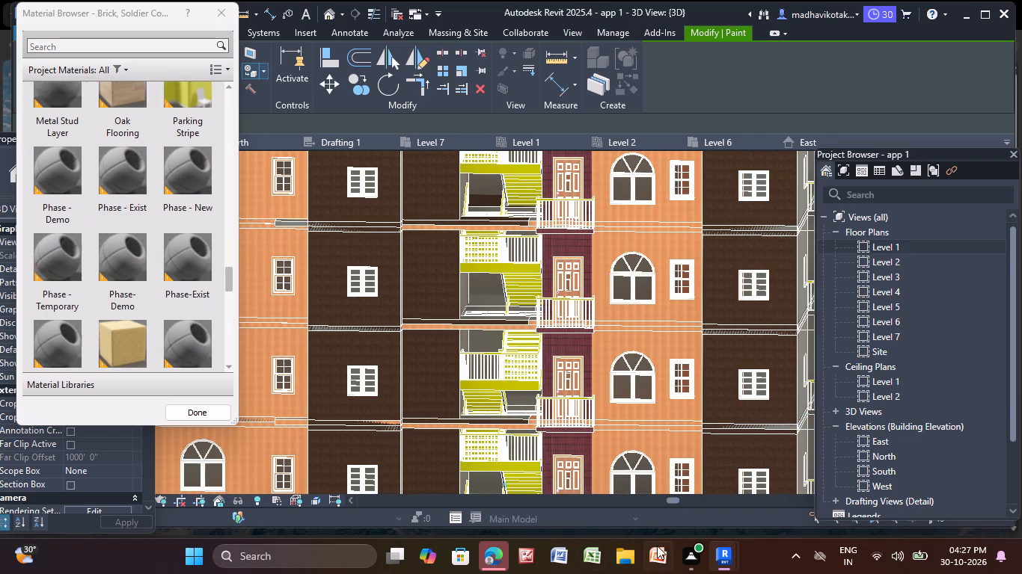
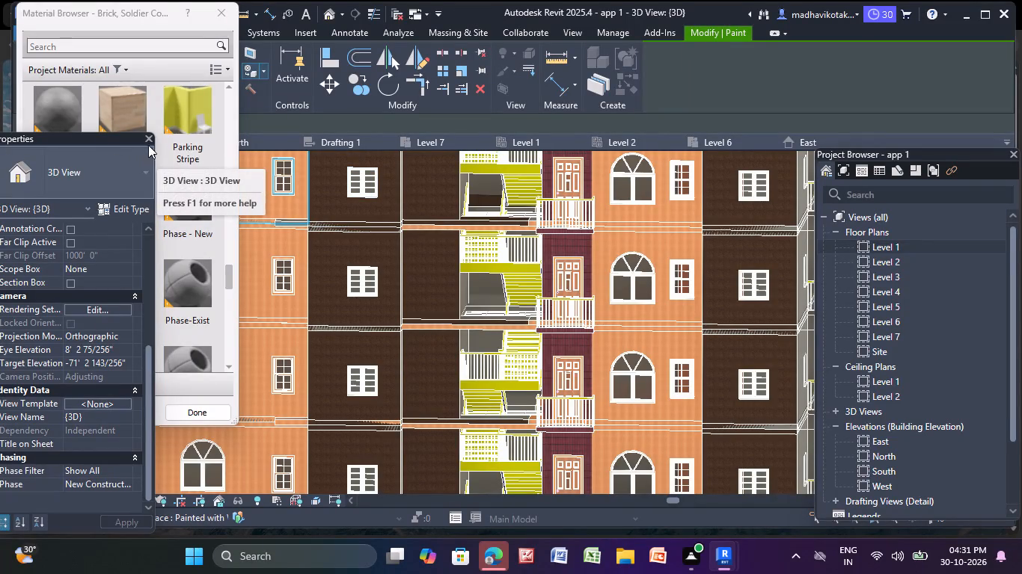
Close the Material Browser and dismiss the save reminder without saving the project.
click(219, 13)
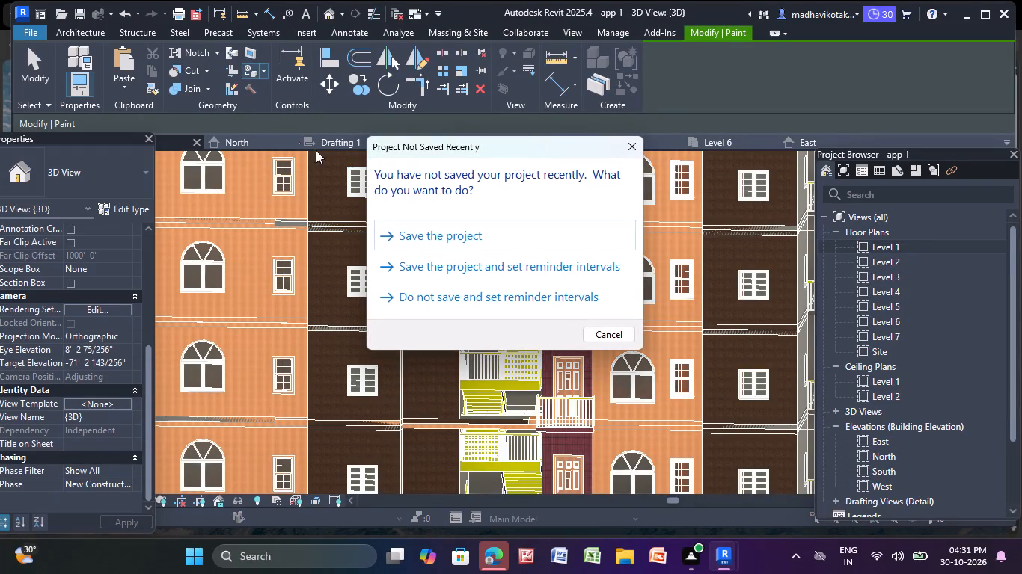
click(638, 146)
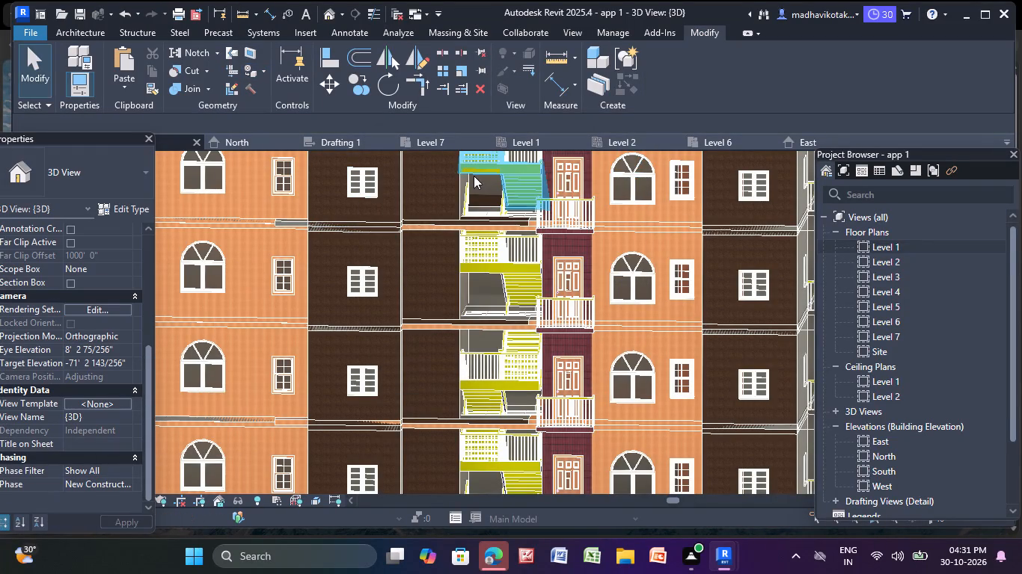
Hide the Project Browser and examine the painted walls on each side of the building, ending at the front facade.
scroll(590, 218, down, 15)
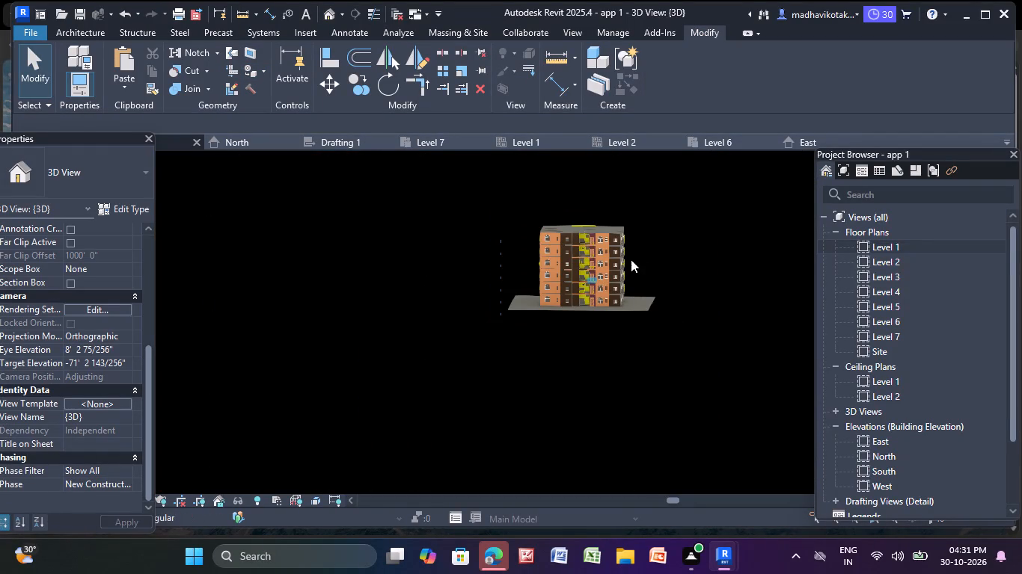
middle_click(678, 316)
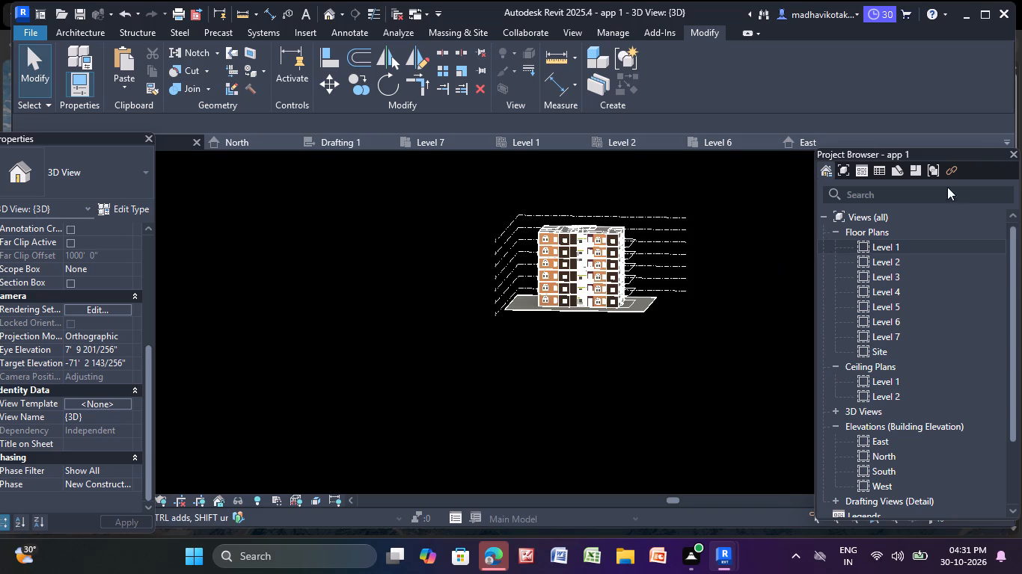
click(1015, 152)
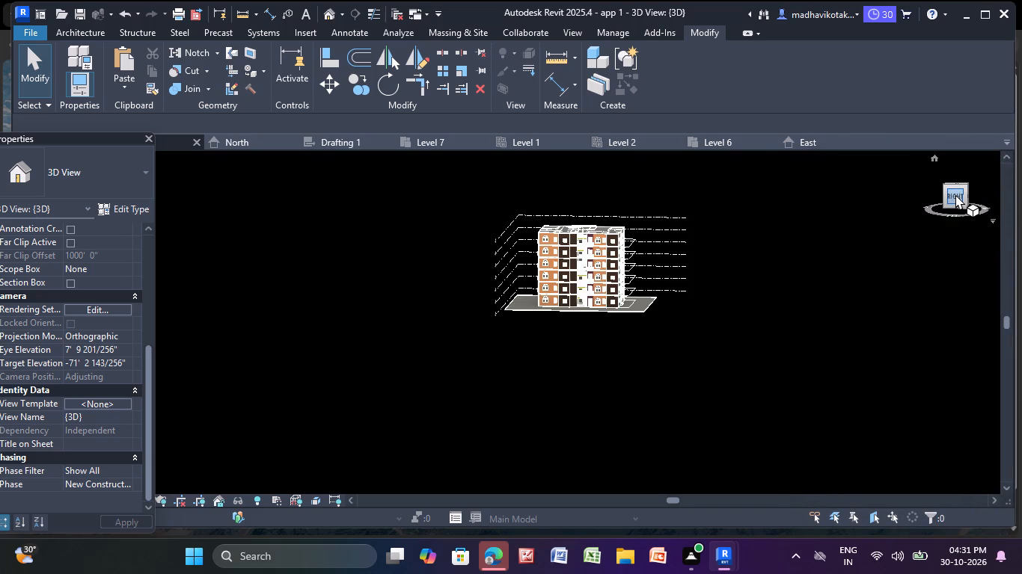
click(955, 194)
scroll(971, 199, up, 1)
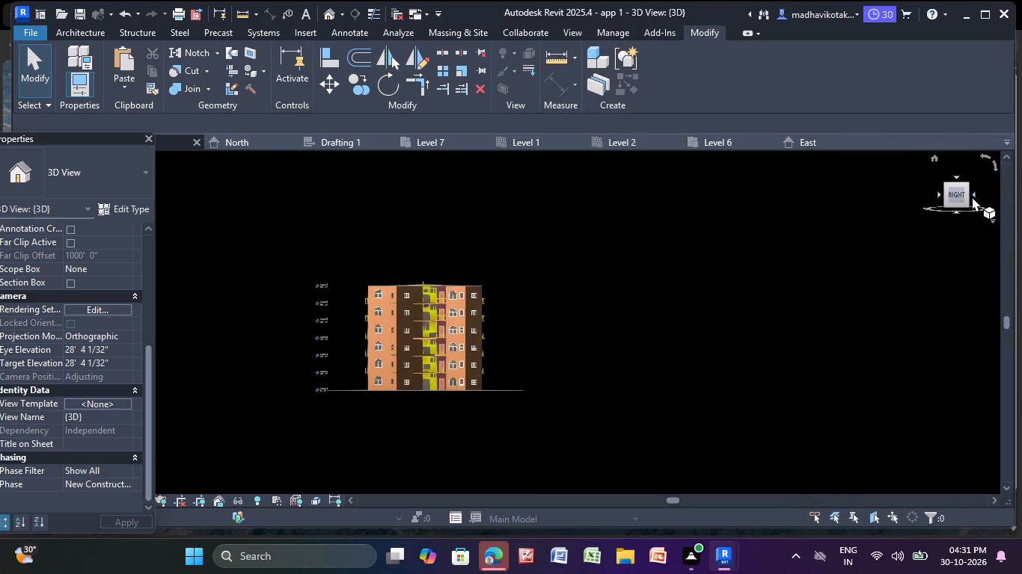
click(971, 193)
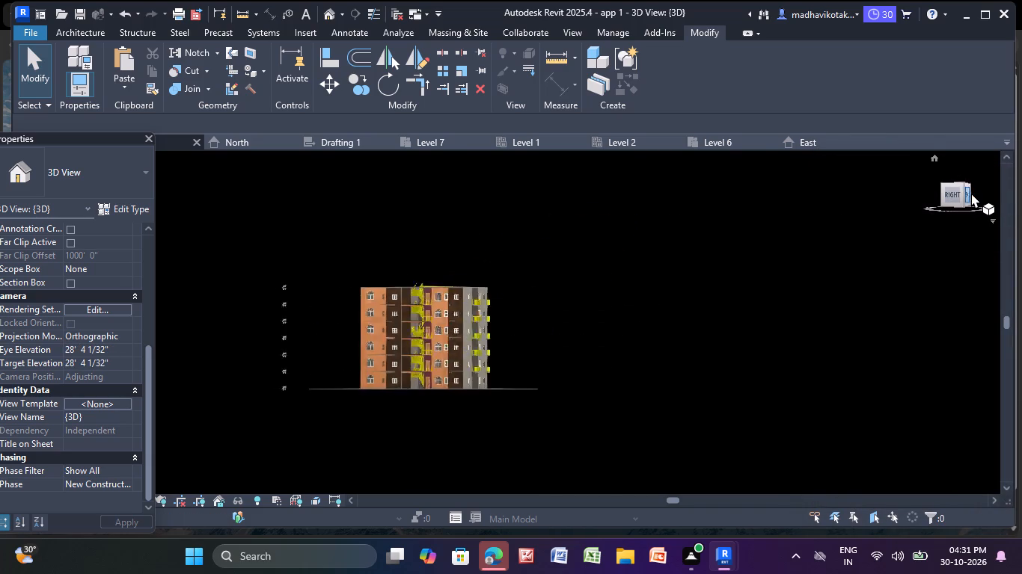
click(973, 192)
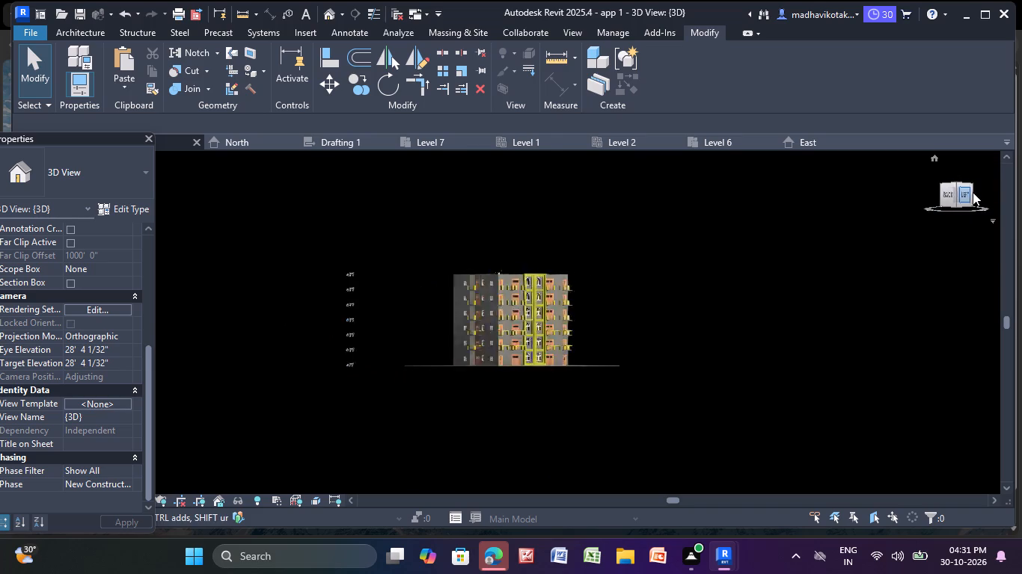
click(970, 192)
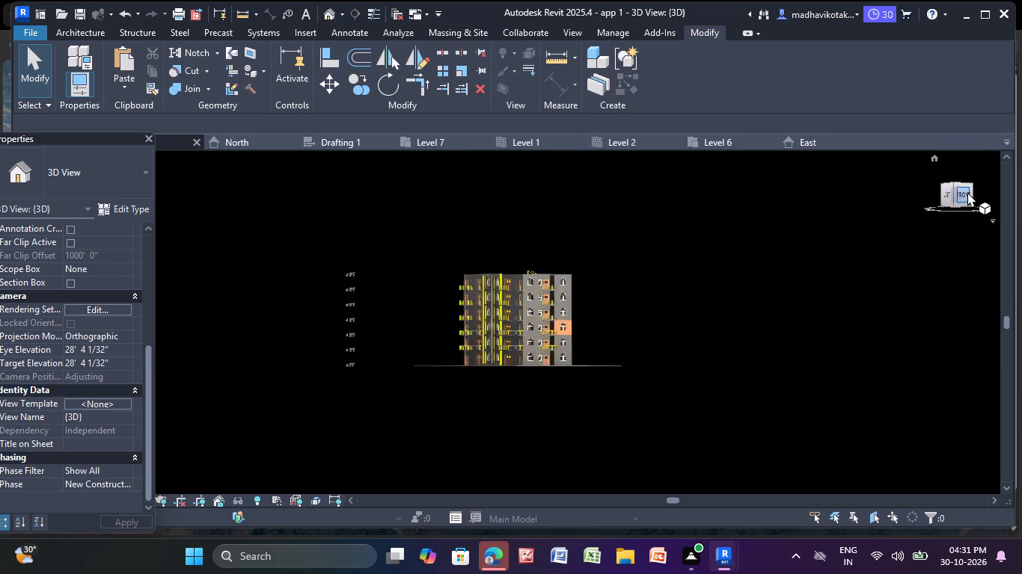
click(957, 195)
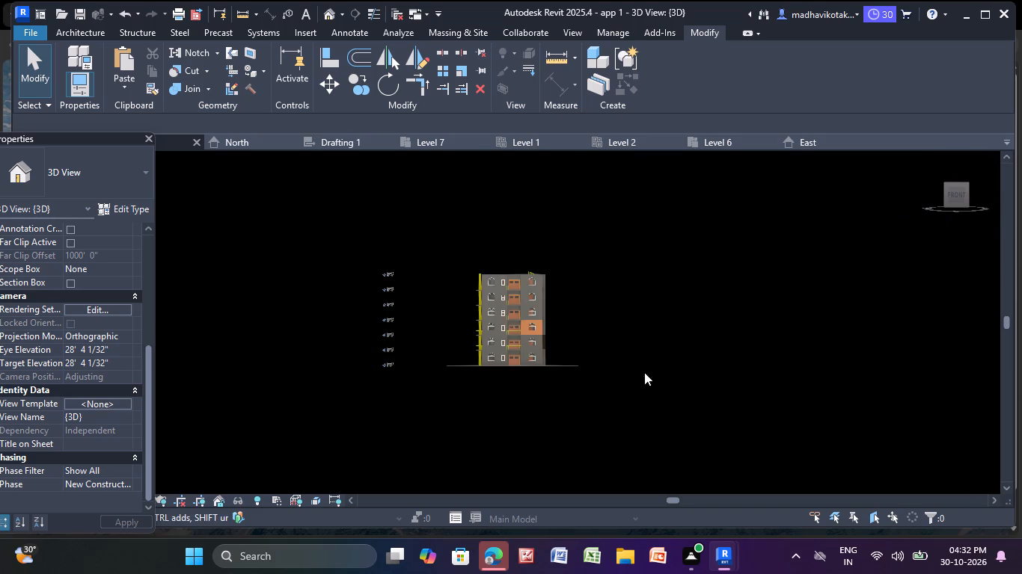
scroll(515, 342, up, 12)
middle_drag(726, 348, 639, 244)
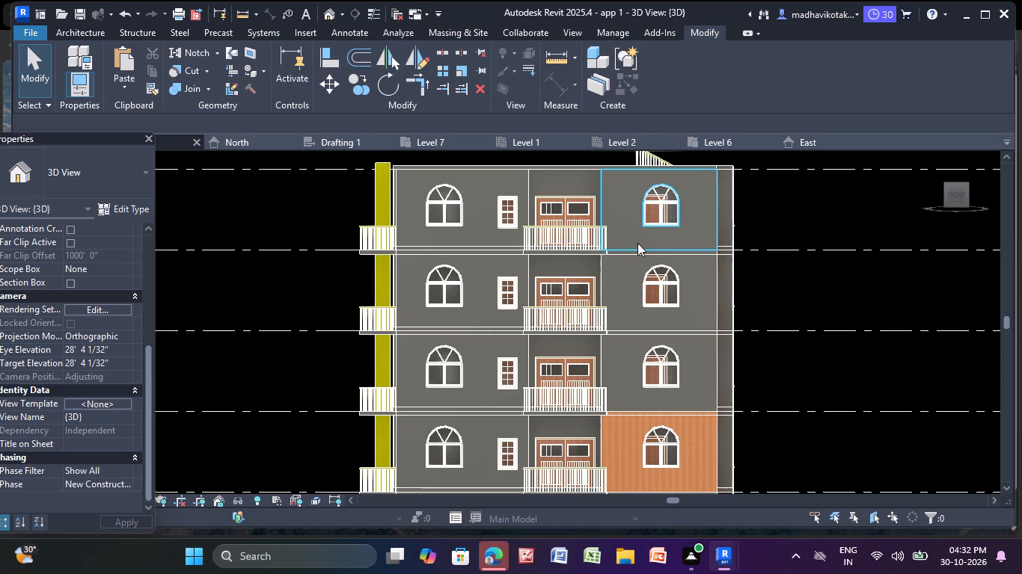
scroll(682, 291, down, 3)
middle_drag(720, 280, 620, 167)
scroll(689, 224, down, 1)
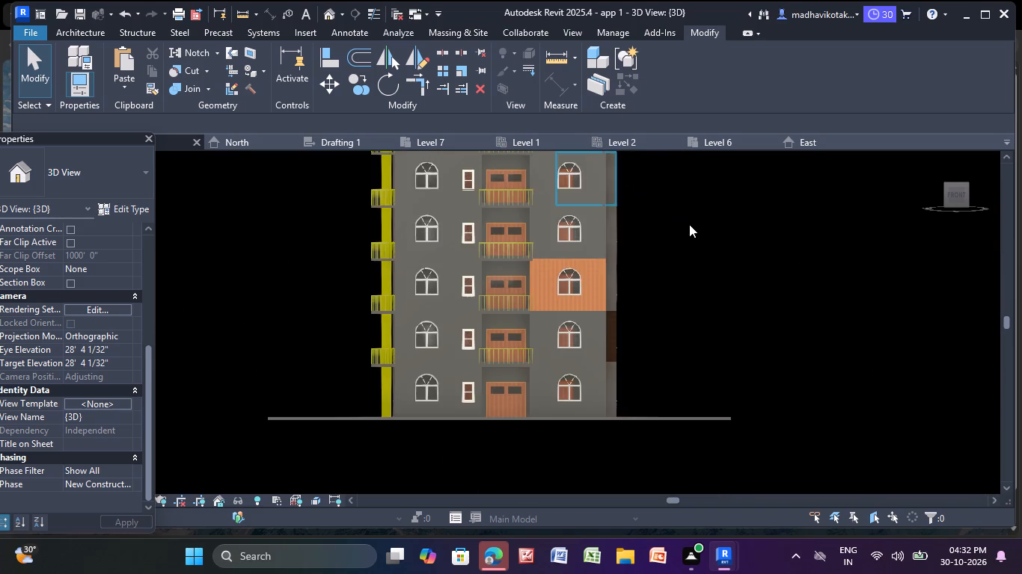
scroll(689, 224, down, 2)
middle_drag(695, 238, 690, 256)
Show the Project Browser again.
right_click(833, 298)
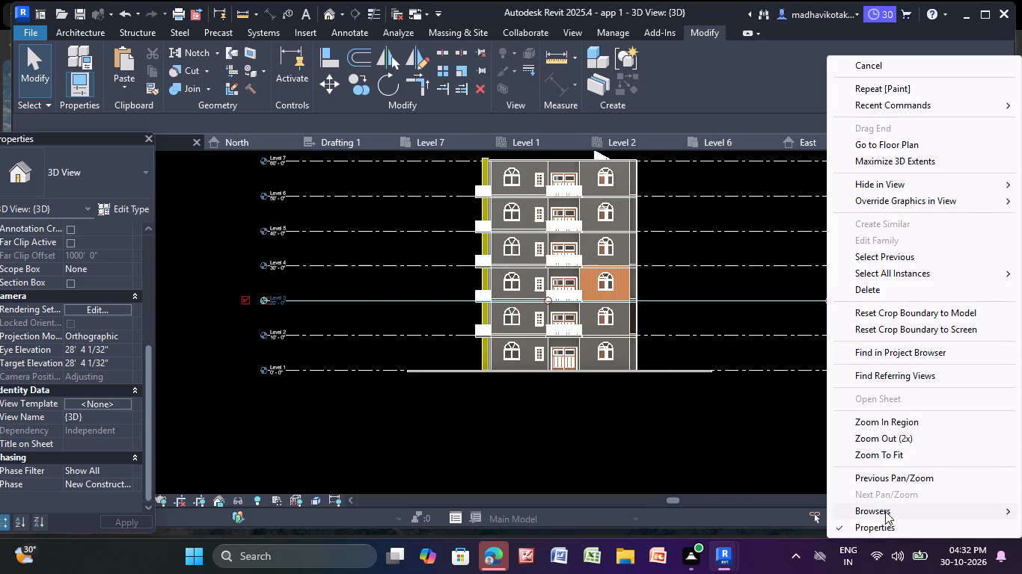
click(787, 513)
Examine the front and right facades in 3D, comparing the orange, dark brown and unpainted wall faces.
scroll(560, 420, down, 2)
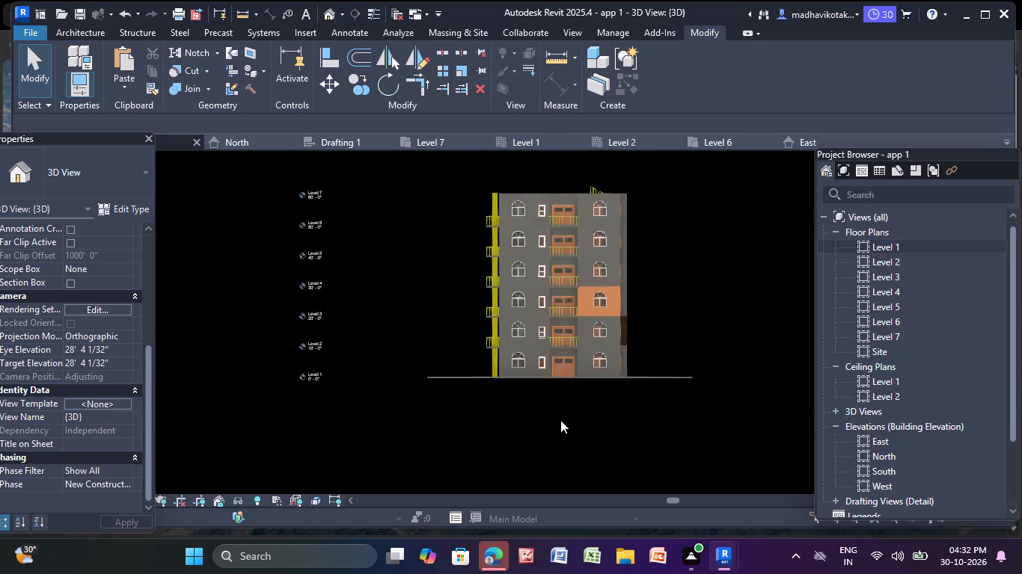
middle_drag(560, 420, 546, 430)
scroll(530, 273, up, 5)
scroll(620, 300, up, 2)
middle_drag(610, 301, 429, 244)
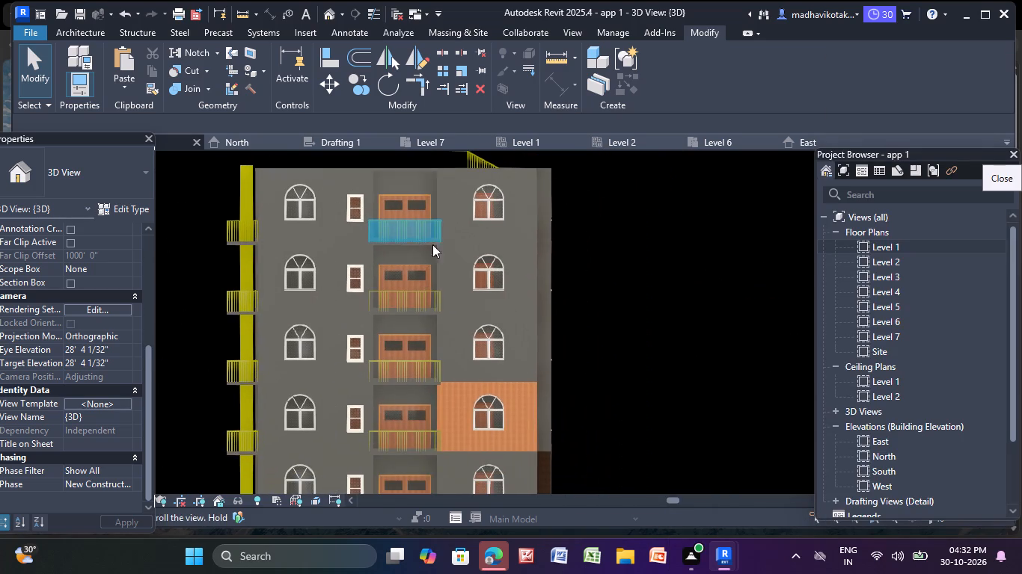
scroll(628, 240, down, 1)
shift+middle_drag(612, 264, 609, 321)
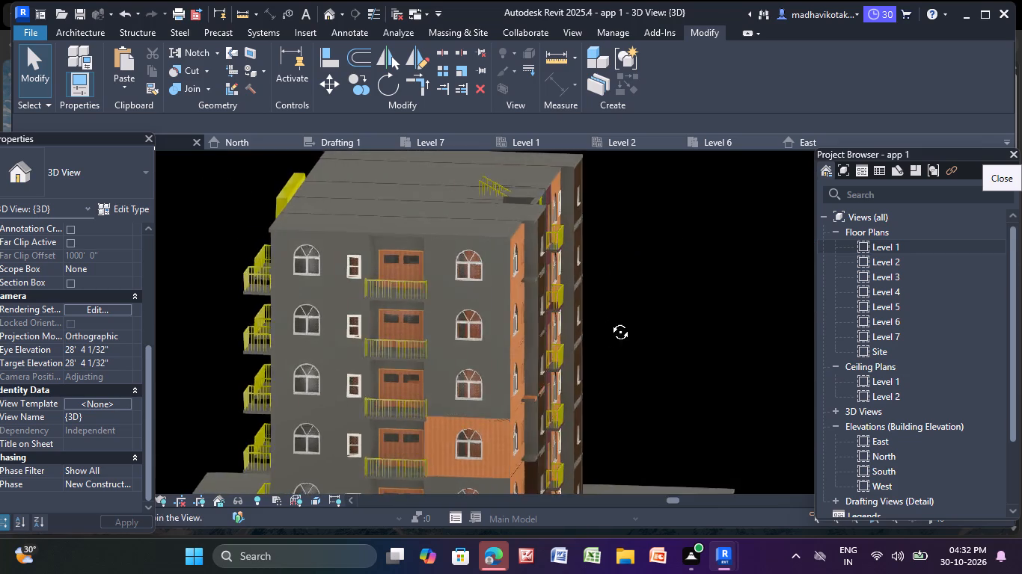
shift+middle_drag(609, 321, 468, 315)
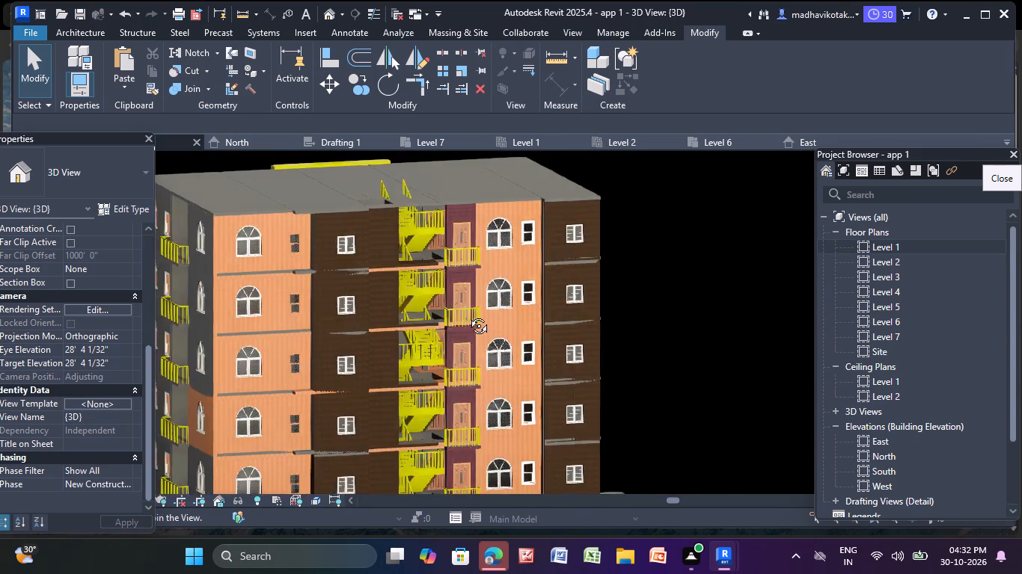
shift+middle_drag(468, 315, 448, 322)
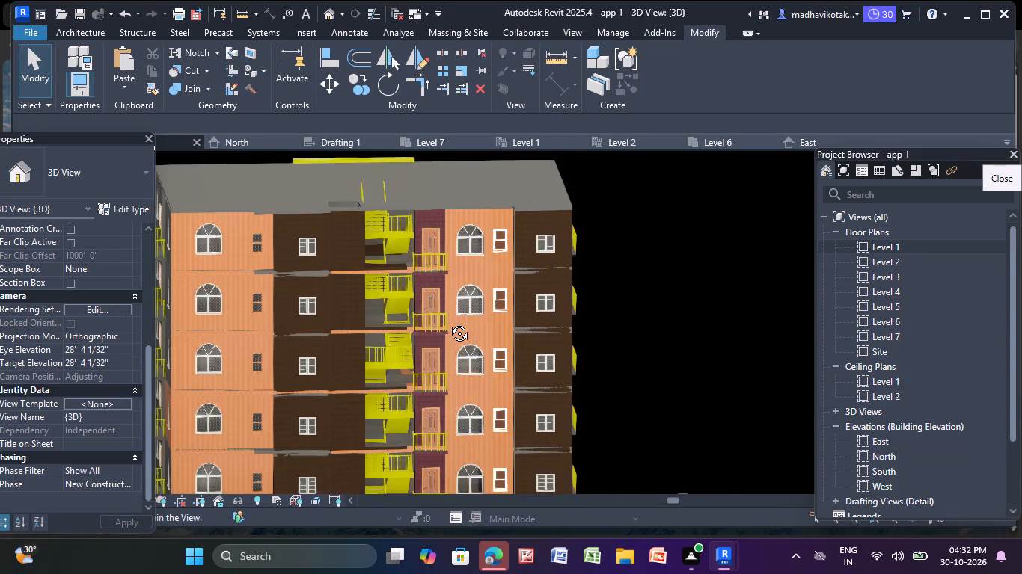
shift+middle_drag(448, 322, 373, 286)
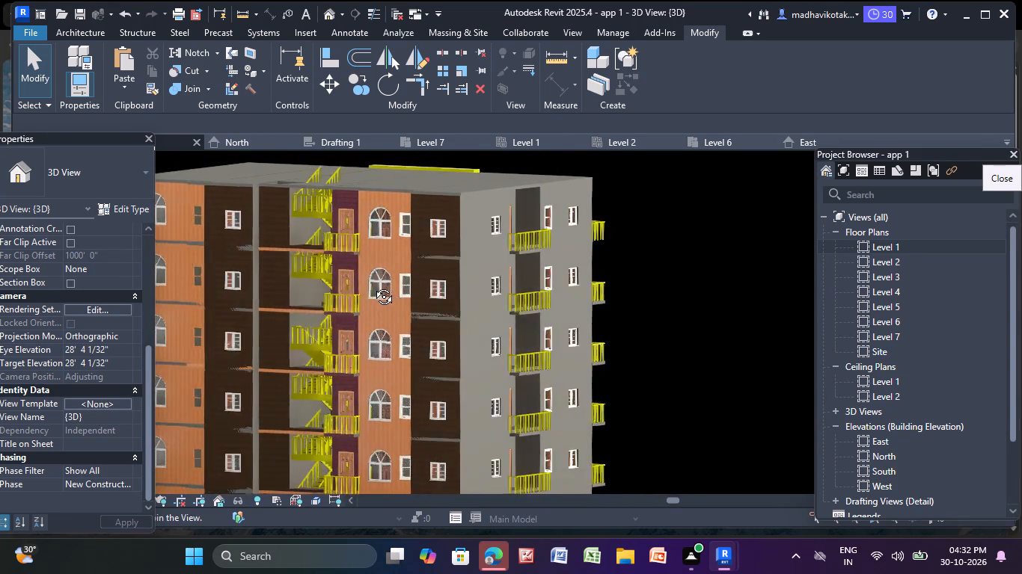
shift+middle_drag(373, 286, 545, 317)
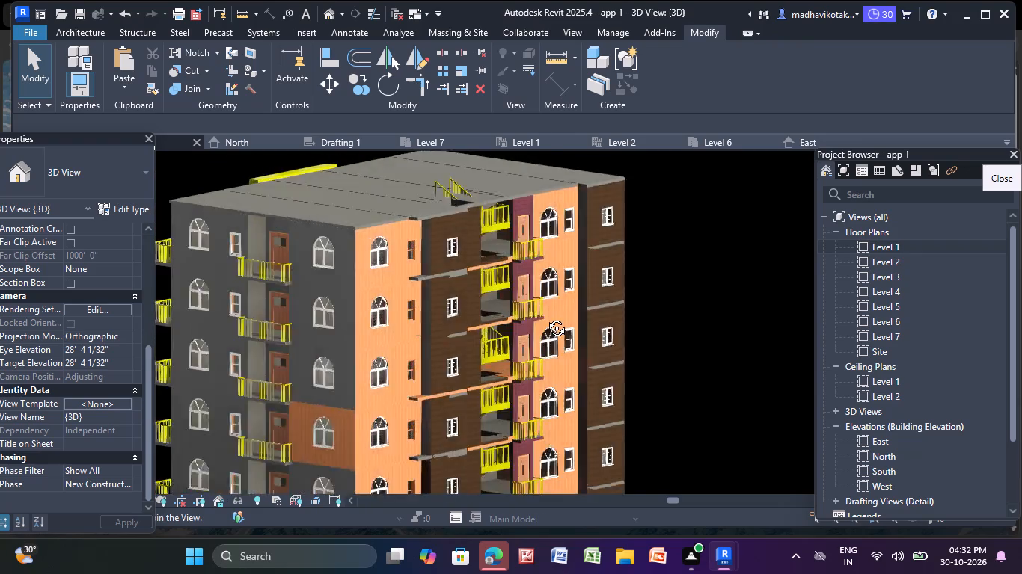
shift+middle_drag(545, 317, 614, 303)
scroll(613, 303, down, 2)
middle_drag(605, 285, 572, 239)
scroll(528, 345, up, 5)
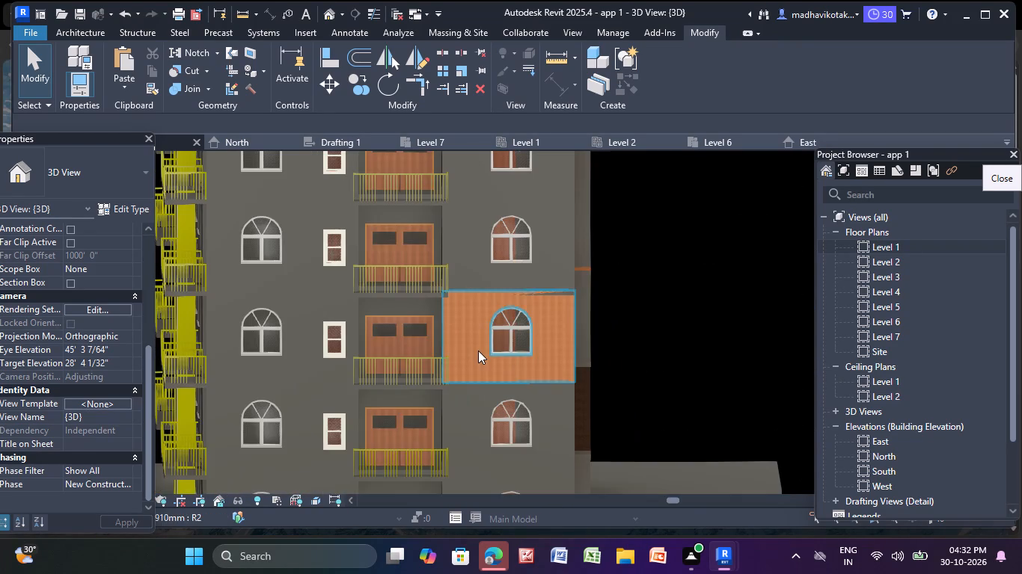
Remove the paint from the orange Level 3 wall face around the arched window on the front facade.
click(478, 351)
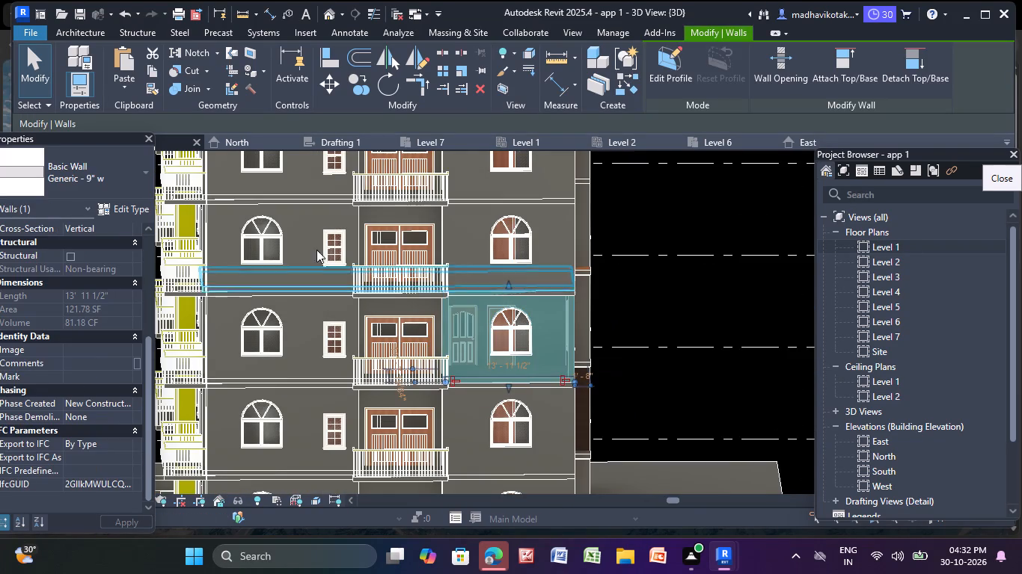
key(Escape)
key(Escape)
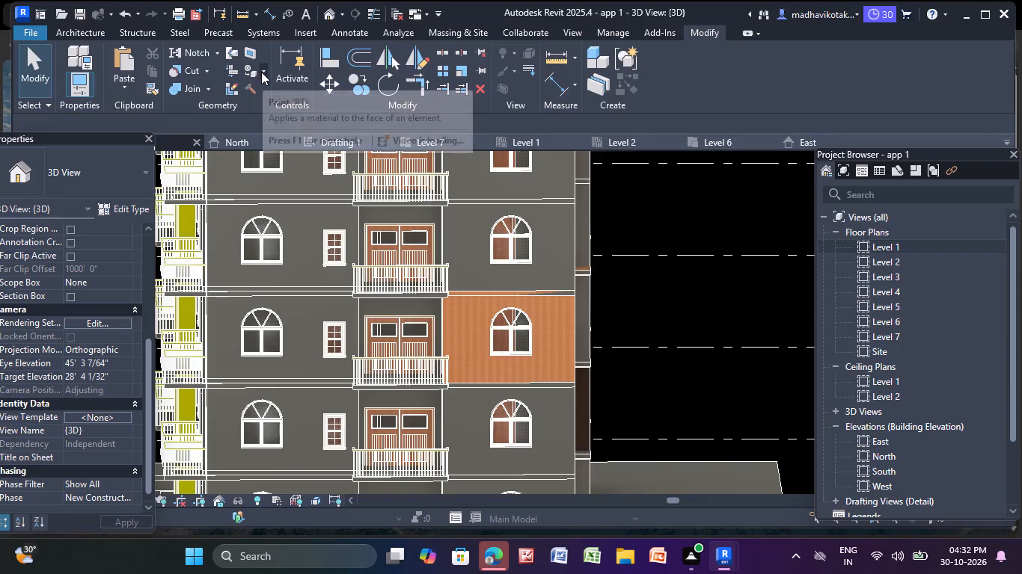
click(261, 72)
click(285, 130)
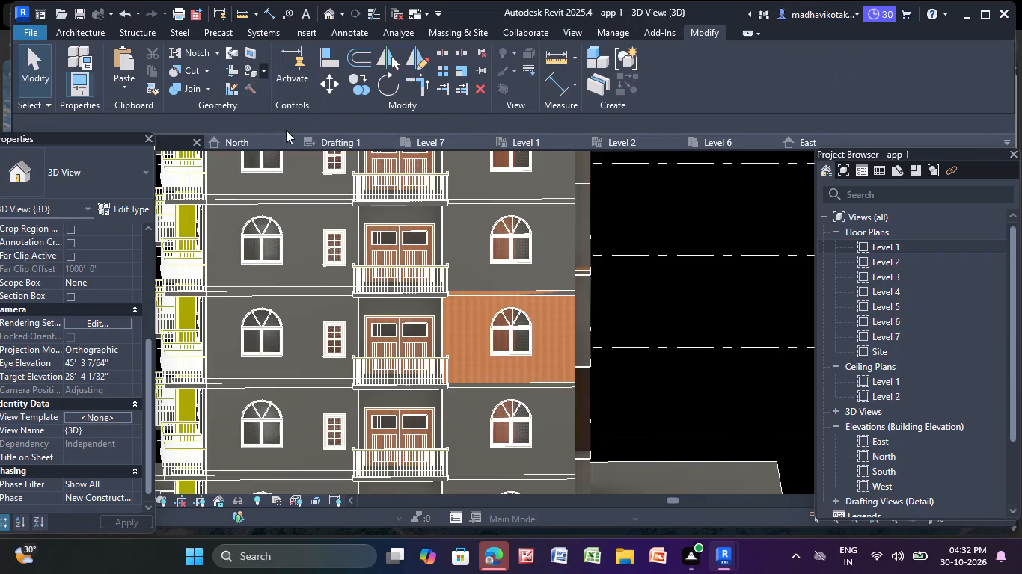
click(458, 313)
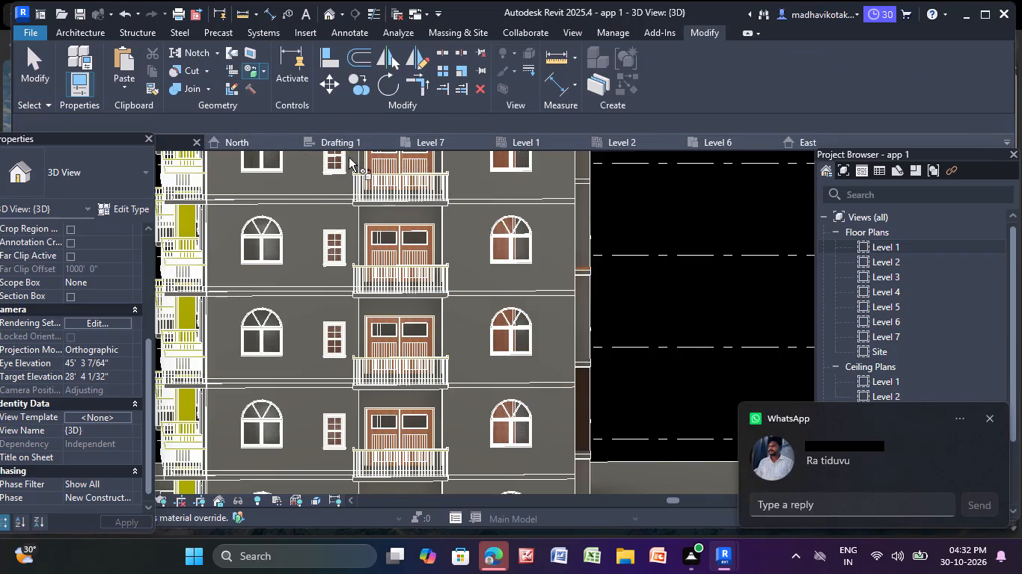
key(Escape)
Paint the Level 5 front wall face containing the arched and small rectangular windows with Brick, Common.
click(266, 72)
click(276, 96)
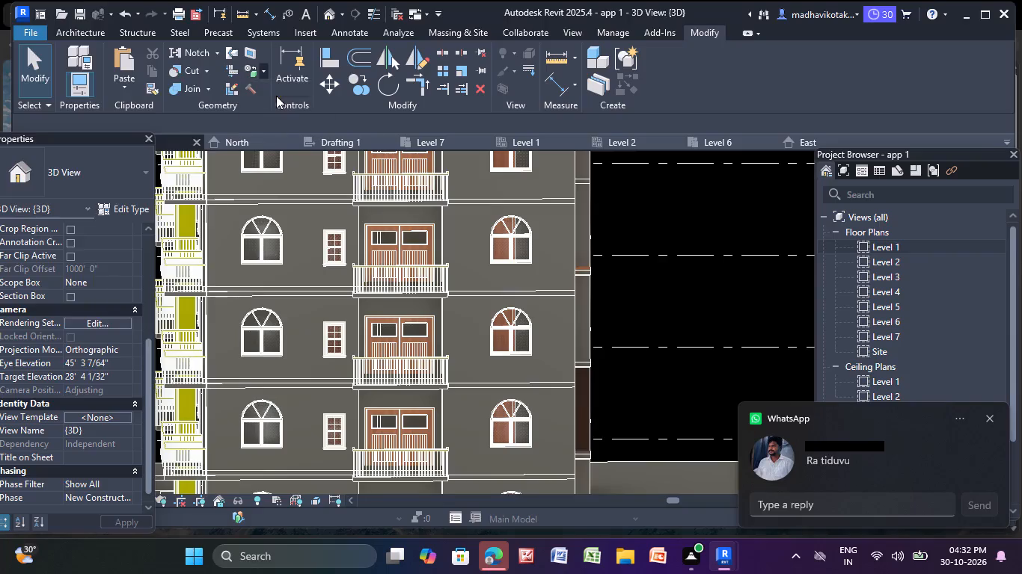
click(186, 129)
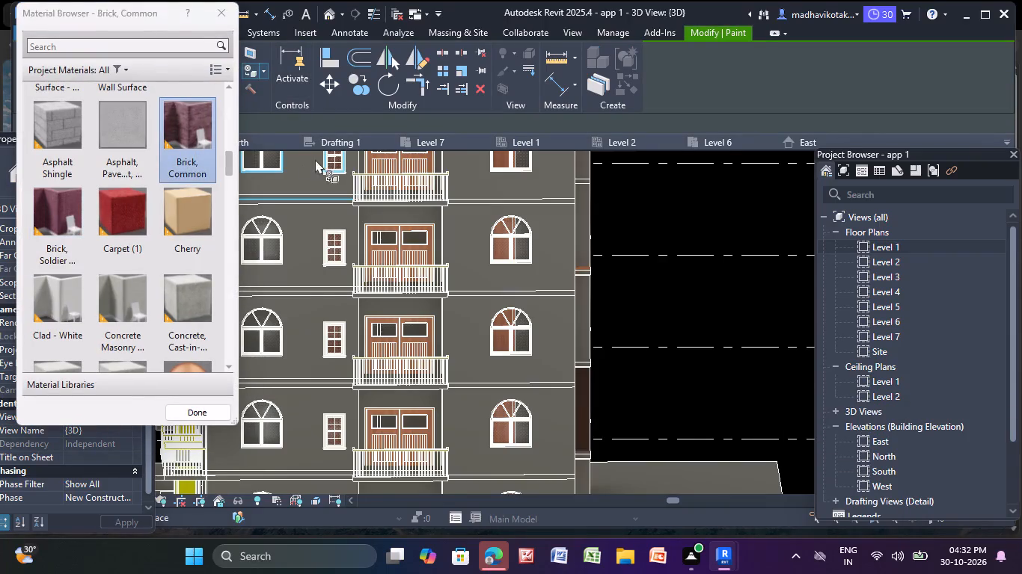
middle_drag(293, 181, 406, 303)
click(413, 253)
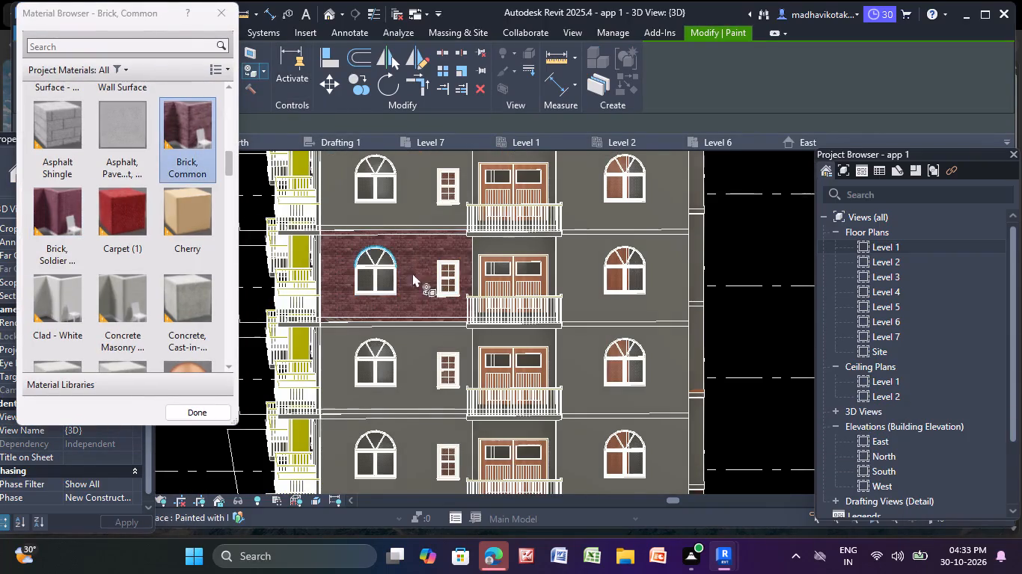
scroll(520, 271, up, 1)
scroll(670, 264, down, 1)
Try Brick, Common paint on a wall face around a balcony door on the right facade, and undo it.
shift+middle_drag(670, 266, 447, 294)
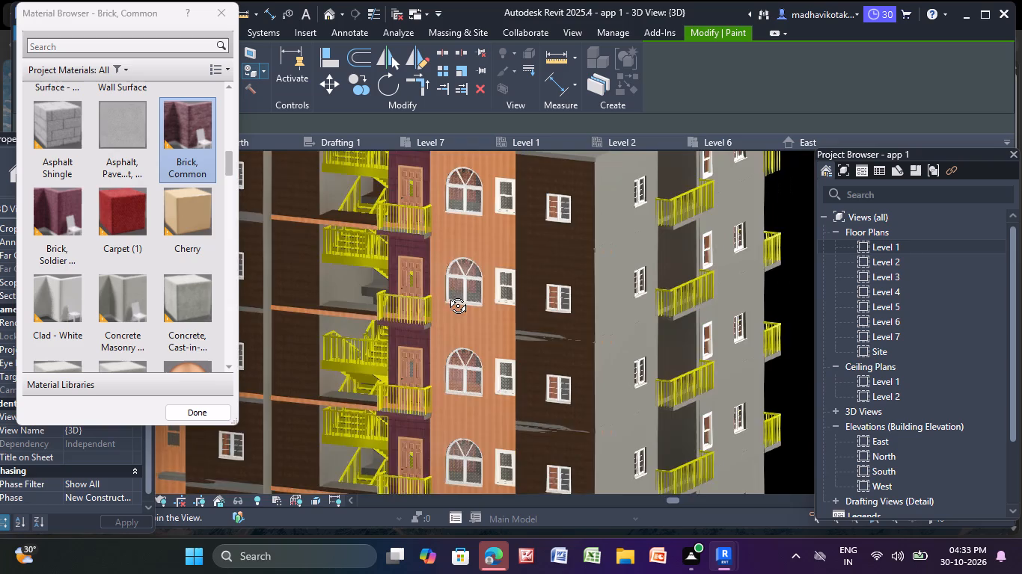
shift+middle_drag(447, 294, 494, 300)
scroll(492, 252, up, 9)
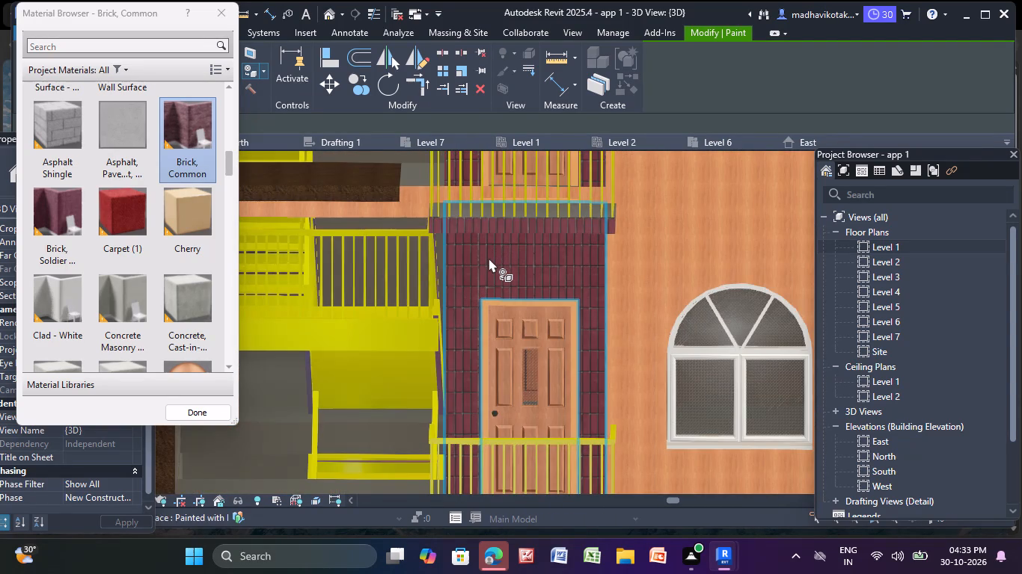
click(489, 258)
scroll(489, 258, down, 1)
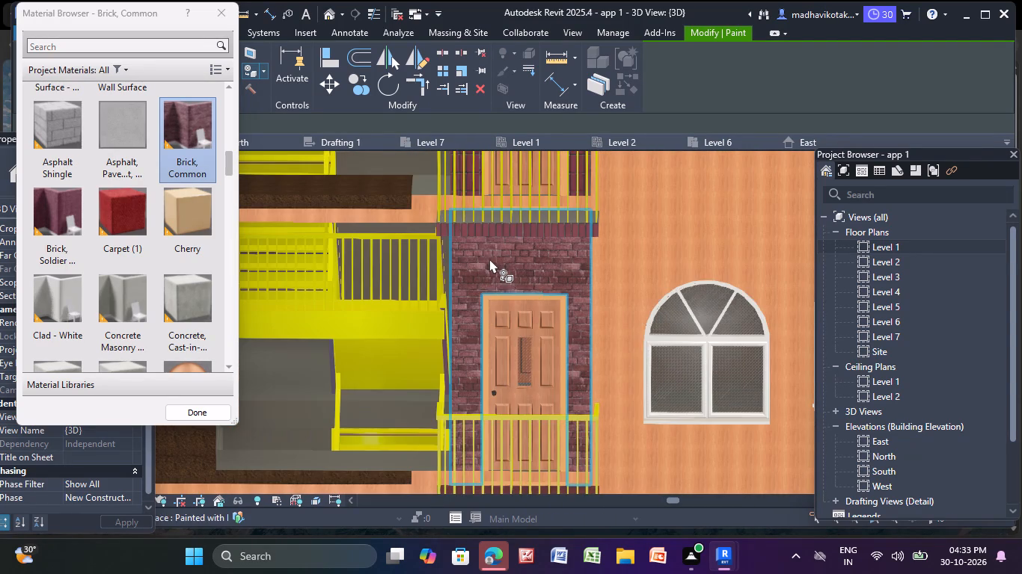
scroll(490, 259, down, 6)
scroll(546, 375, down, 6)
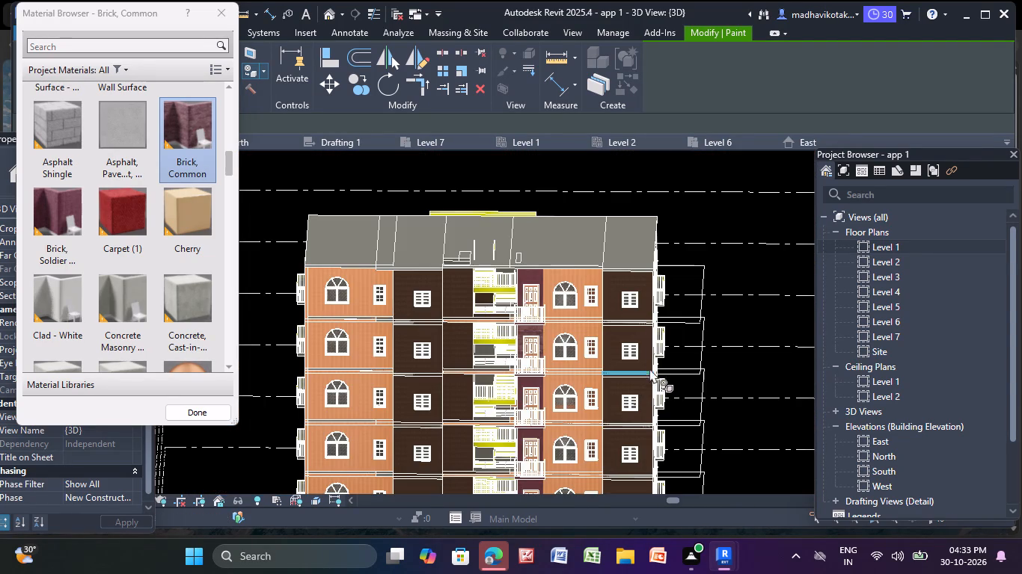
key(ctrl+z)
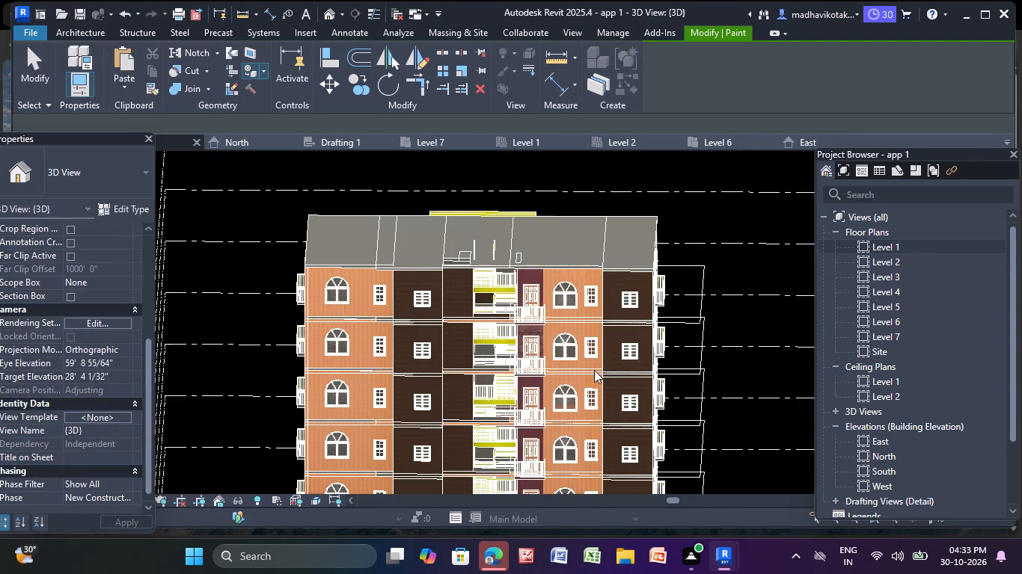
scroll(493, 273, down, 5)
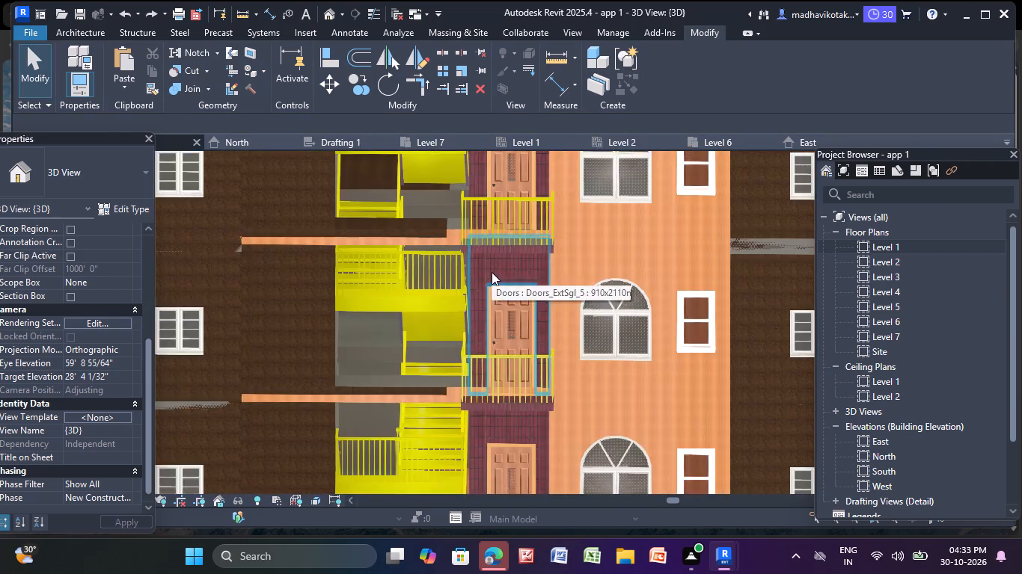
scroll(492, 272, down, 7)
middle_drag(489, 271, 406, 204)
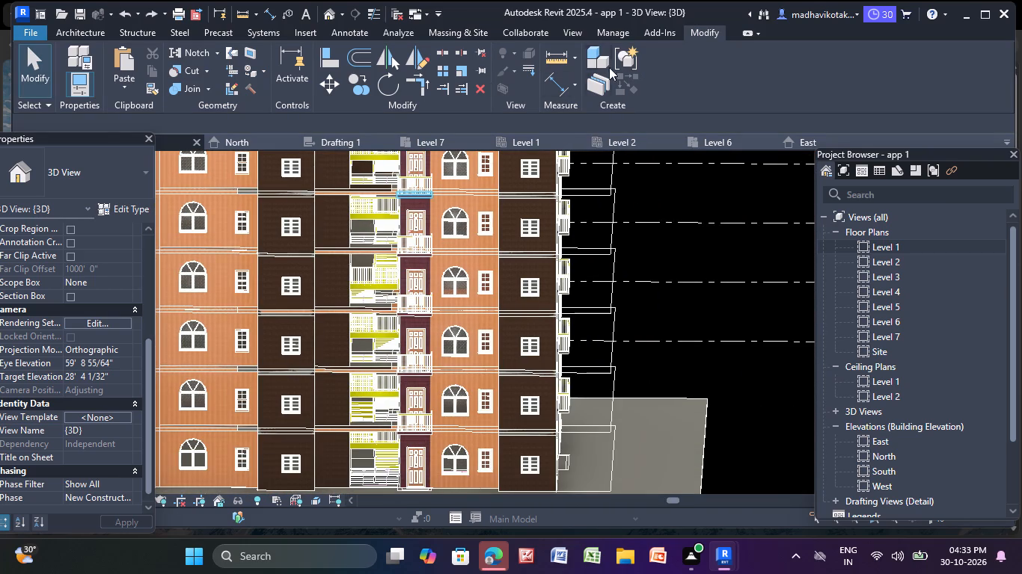
Create a new material in the Material Browser.
click(612, 37)
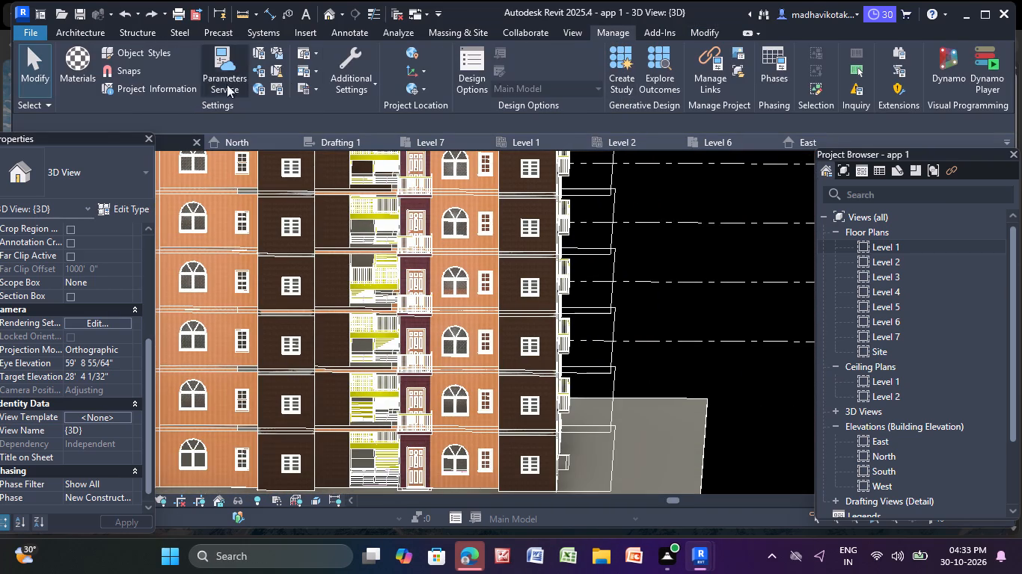
click(74, 55)
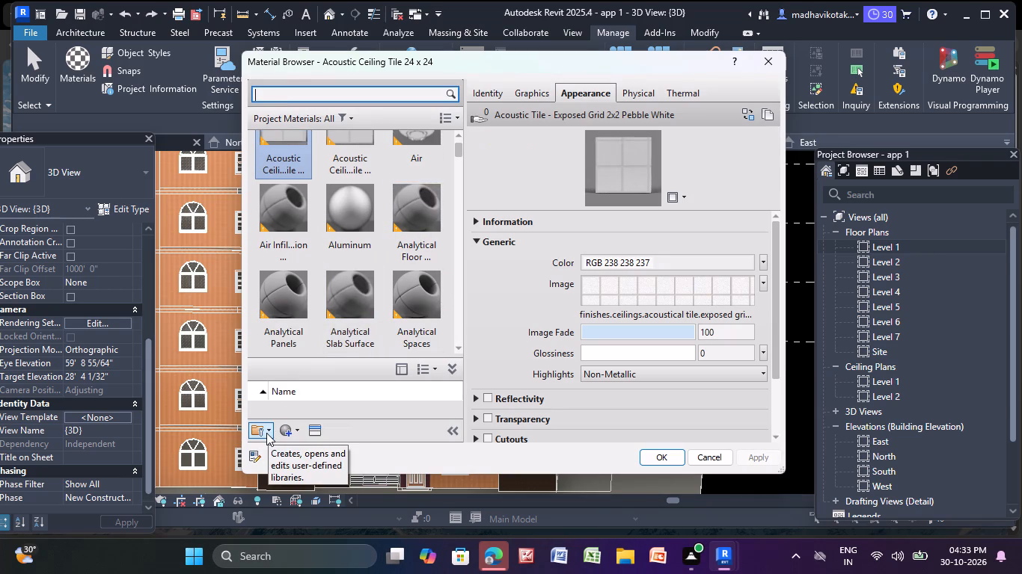
click(287, 430)
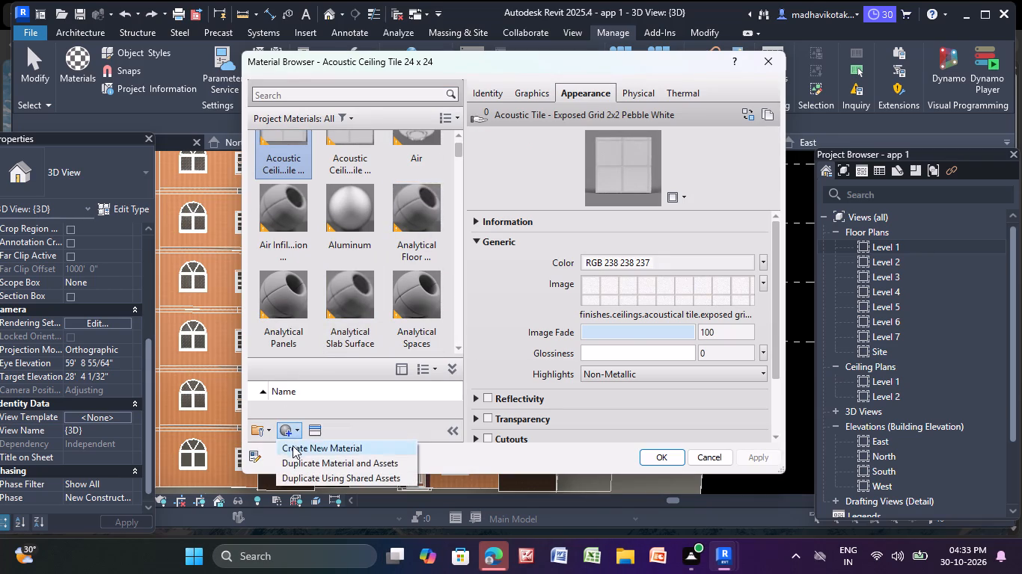
click(293, 446)
Rename the Analytical Floor Surface material in the project materials as mm.
scroll(419, 290, up, 1)
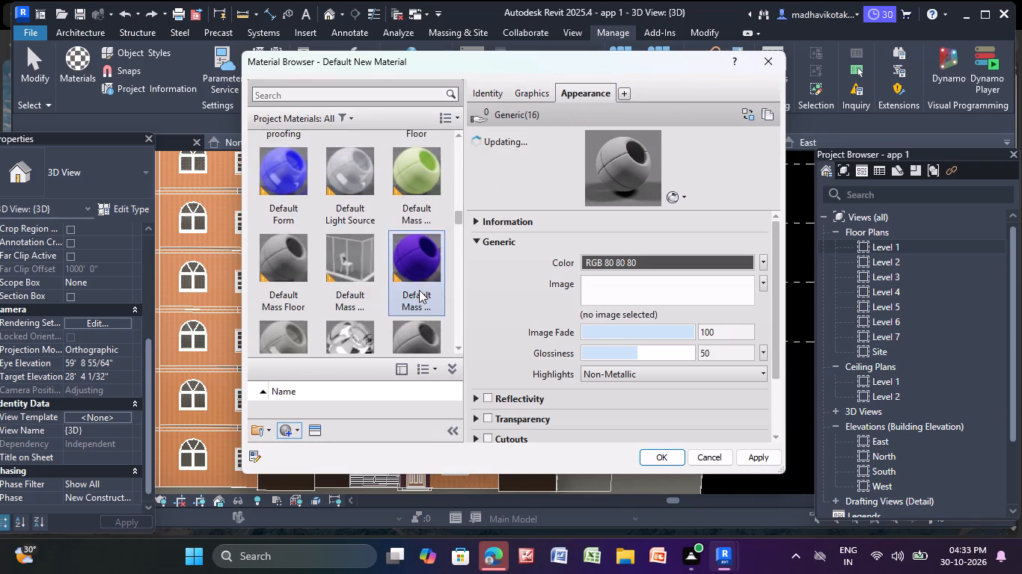
scroll(419, 290, up, 2)
scroll(375, 247, up, 1)
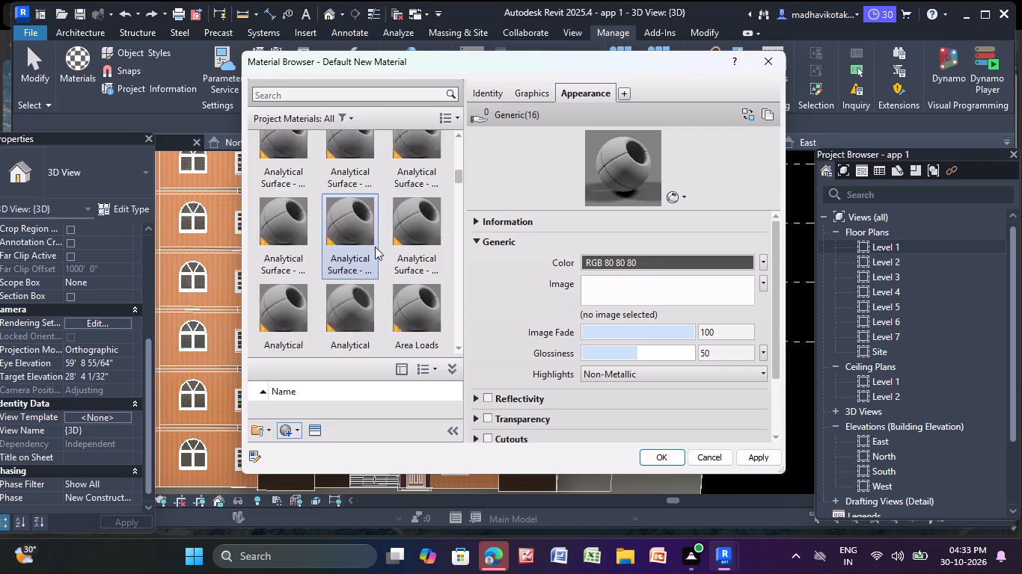
scroll(375, 247, up, 6)
scroll(373, 191, down, 12)
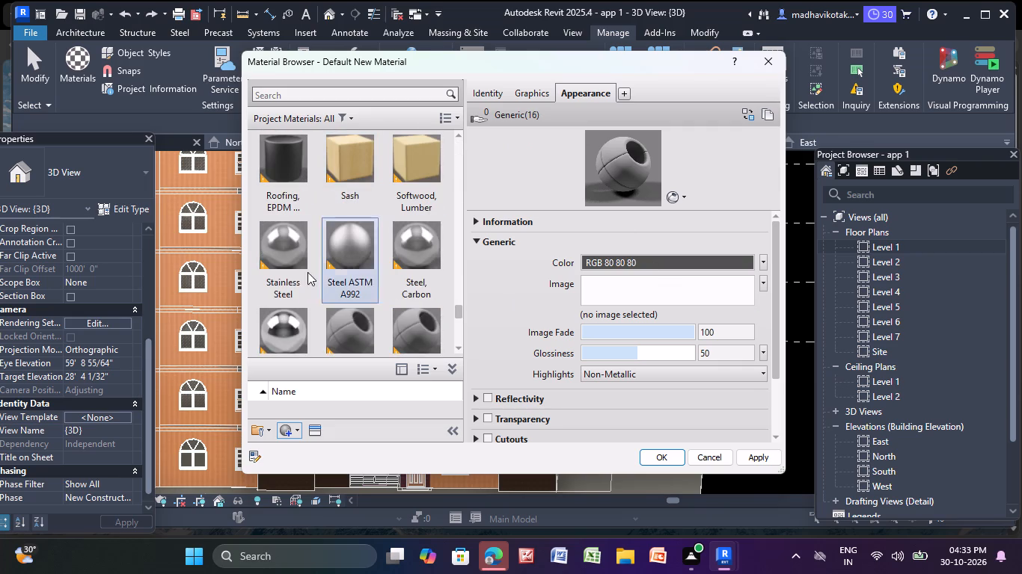
scroll(296, 239, down, 6)
scroll(394, 217, up, 2)
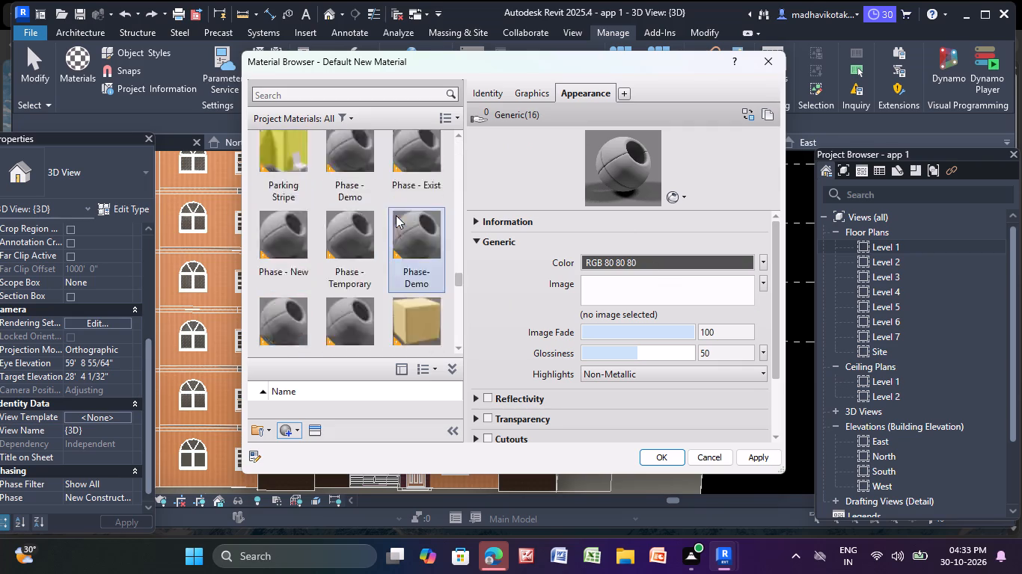
scroll(396, 215, up, 14)
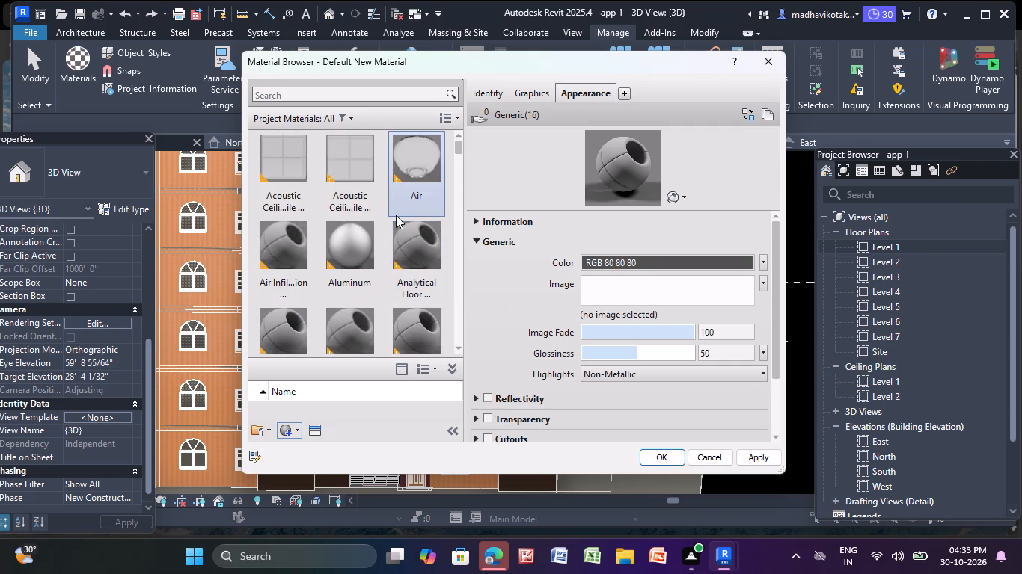
right_click(429, 259)
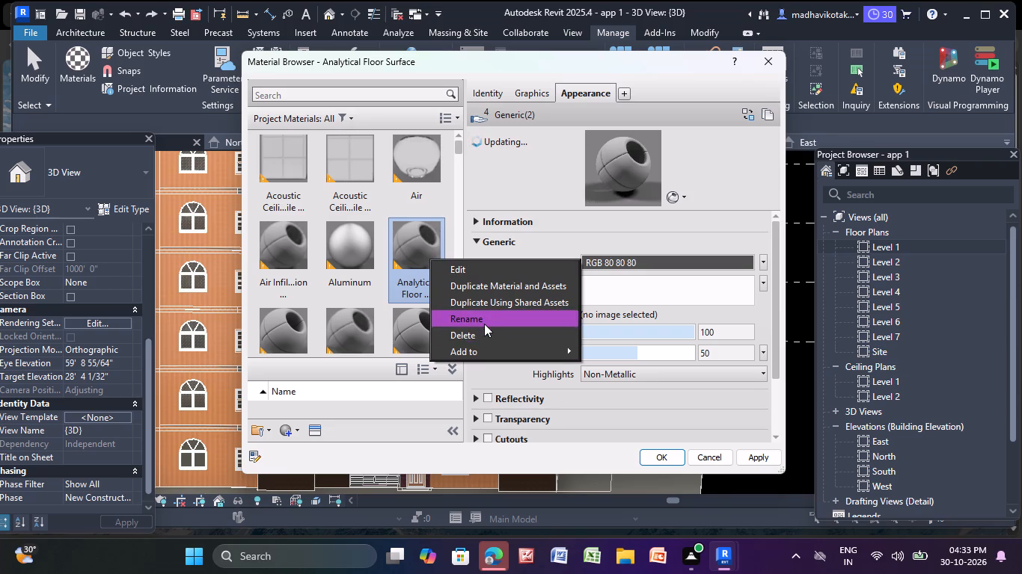
click(484, 324)
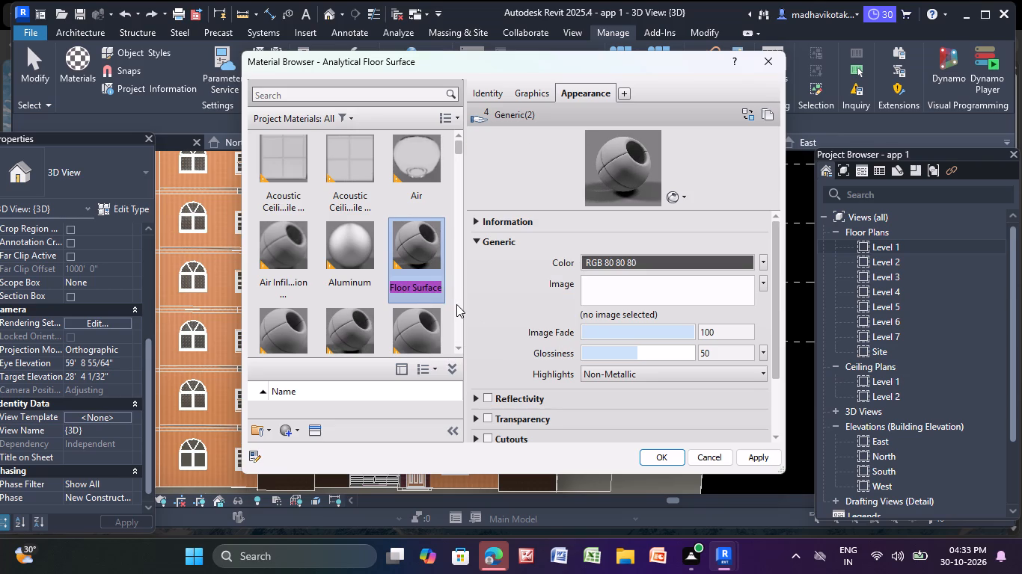
text(mm)
Set the mm material's appearance color to the basic brown, RGB 128 64 0.
click(720, 261)
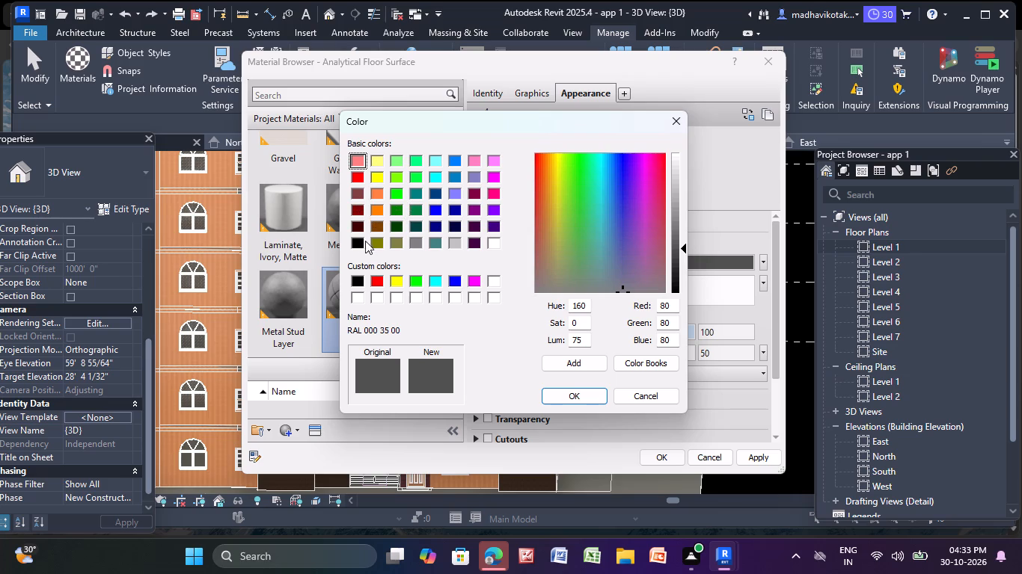
click(378, 226)
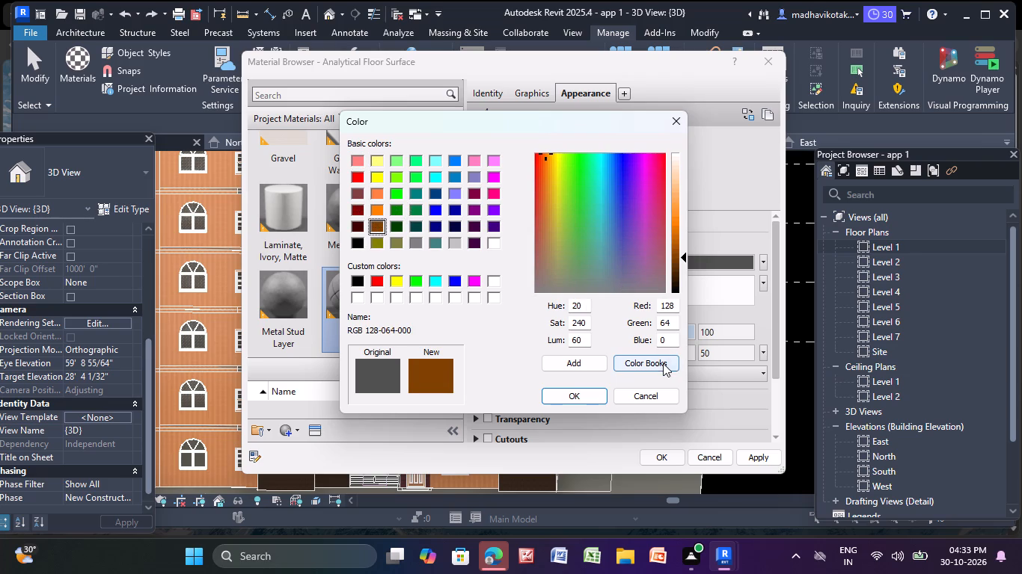
click(578, 399)
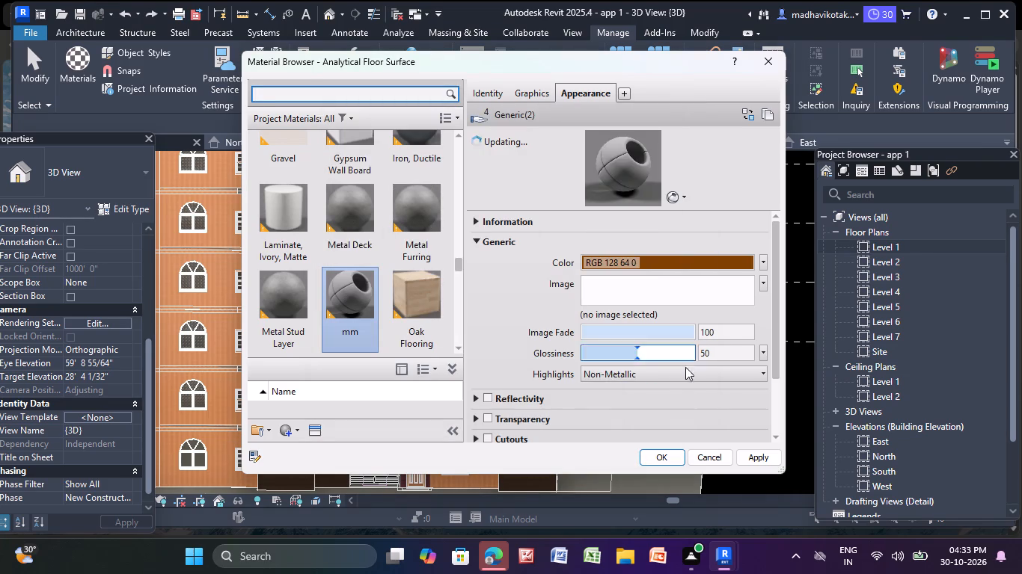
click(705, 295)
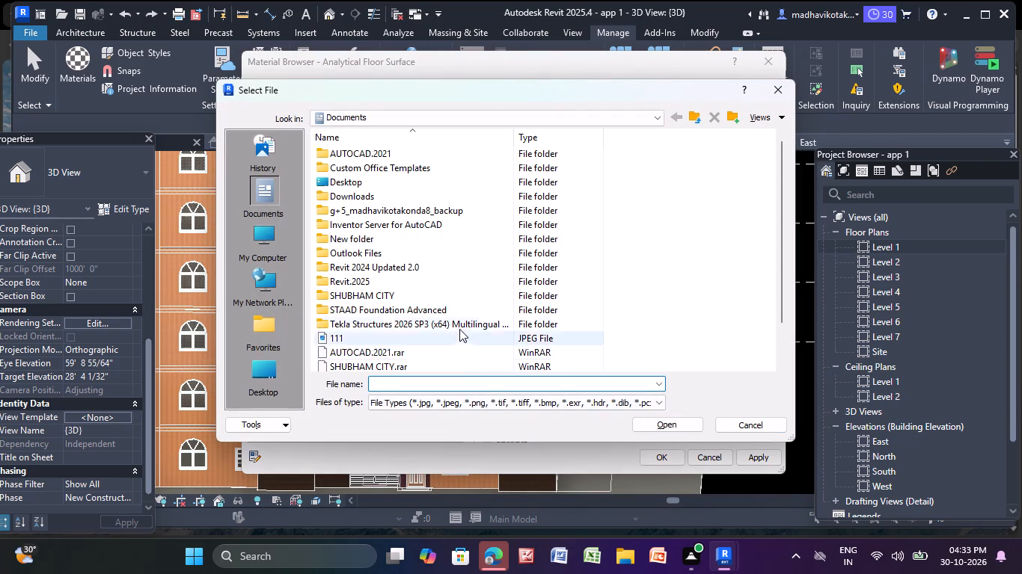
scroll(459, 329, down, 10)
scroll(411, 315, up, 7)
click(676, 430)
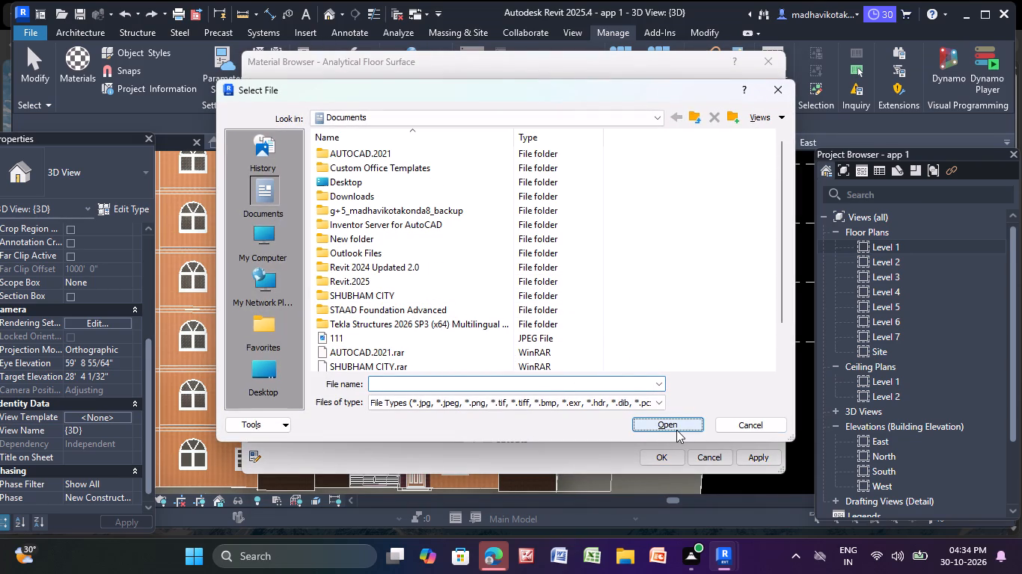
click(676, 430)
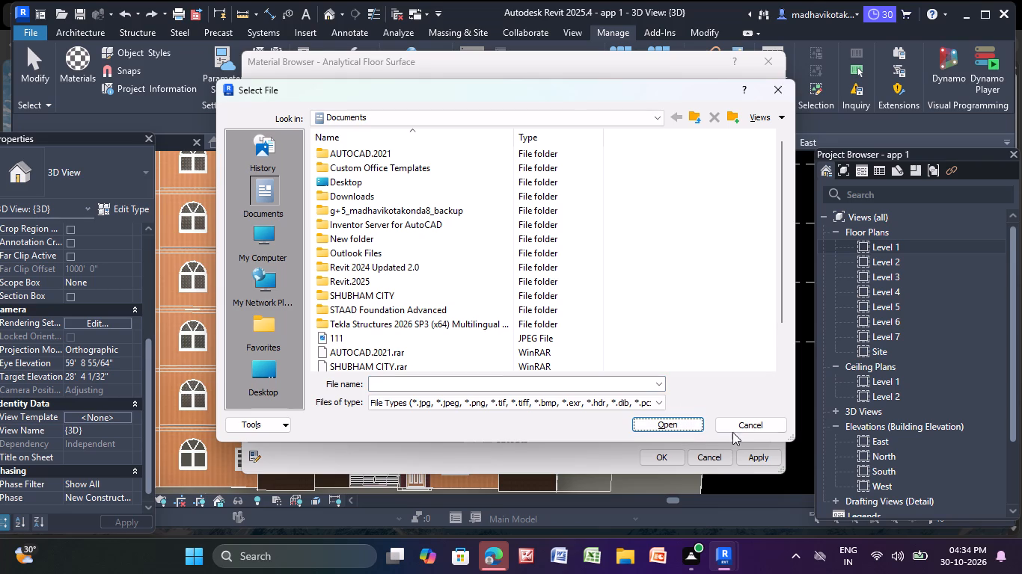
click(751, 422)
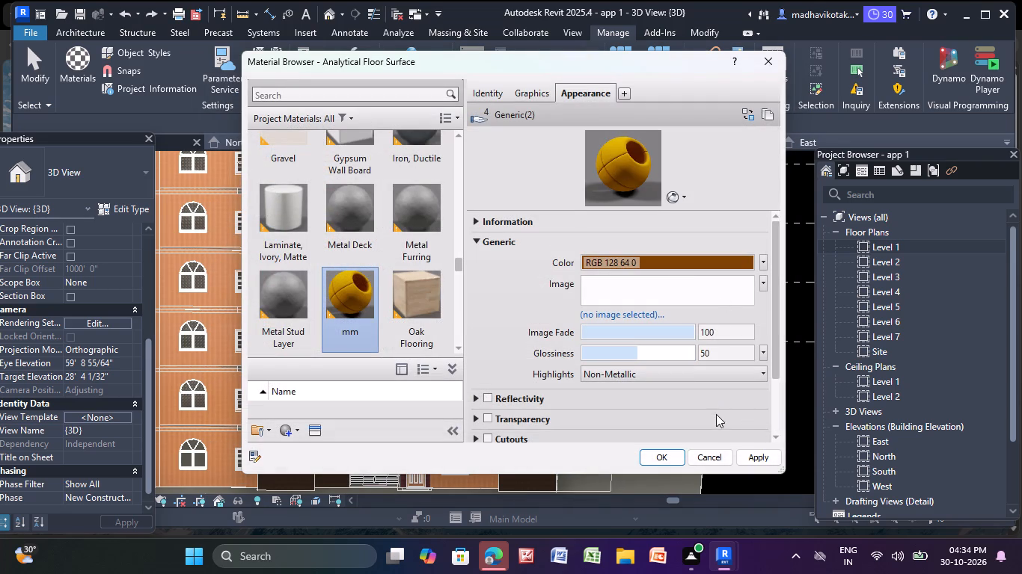
Switch to Google Chrome and search the web for "seamless texture".
click(349, 558)
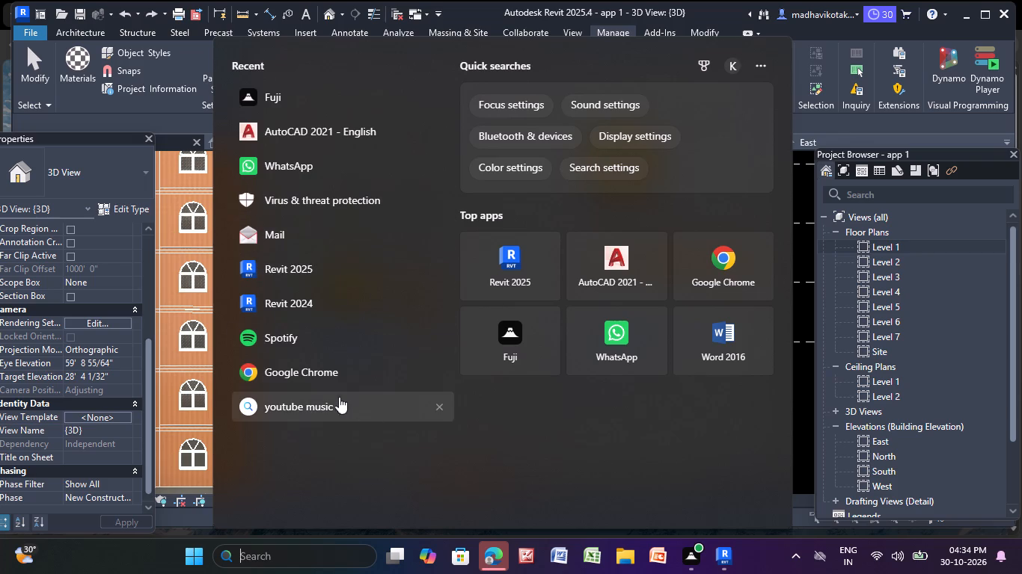
double_click(328, 377)
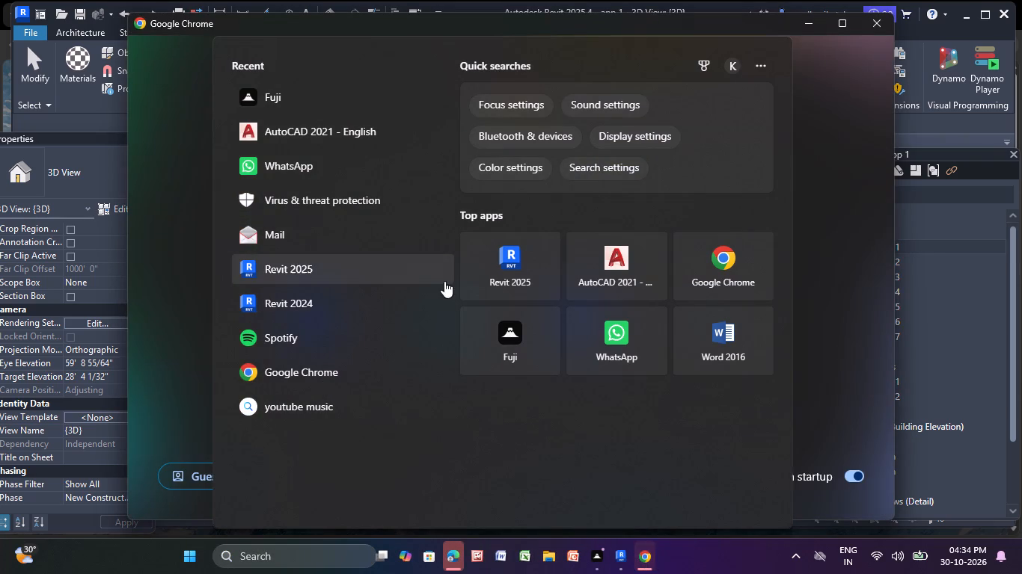
double_click(339, 371)
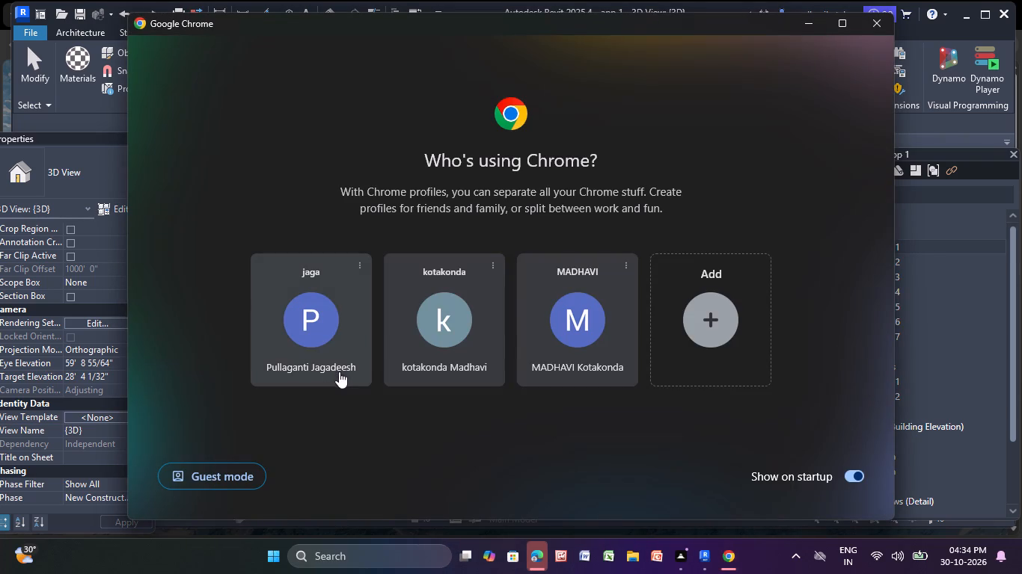
click(576, 303)
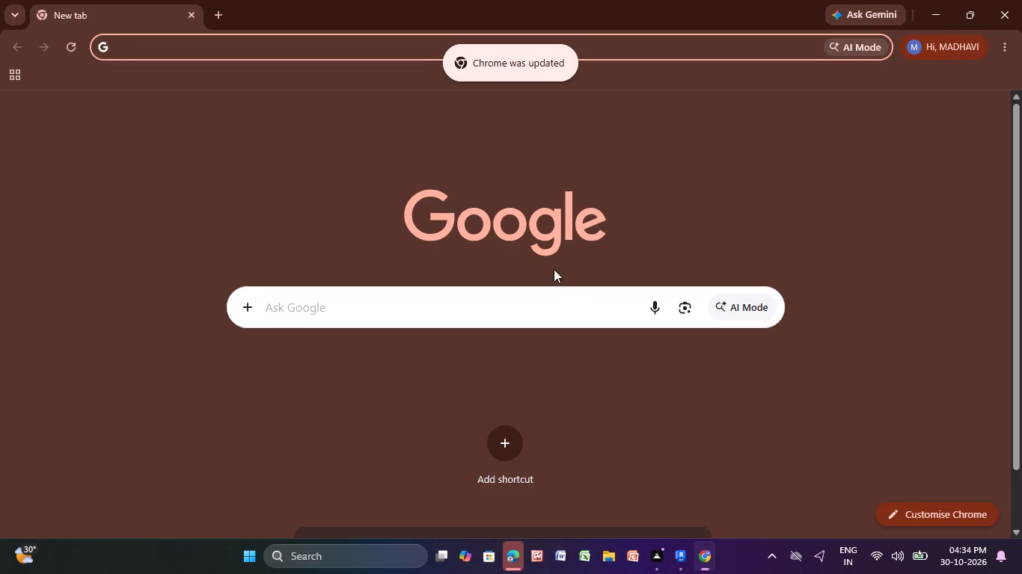
click(390, 306)
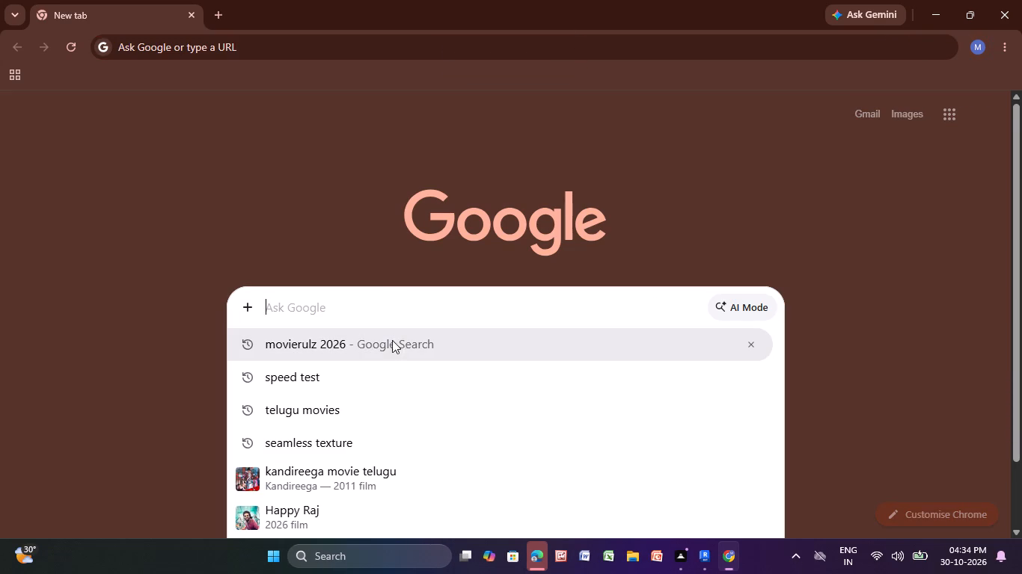
click(350, 439)
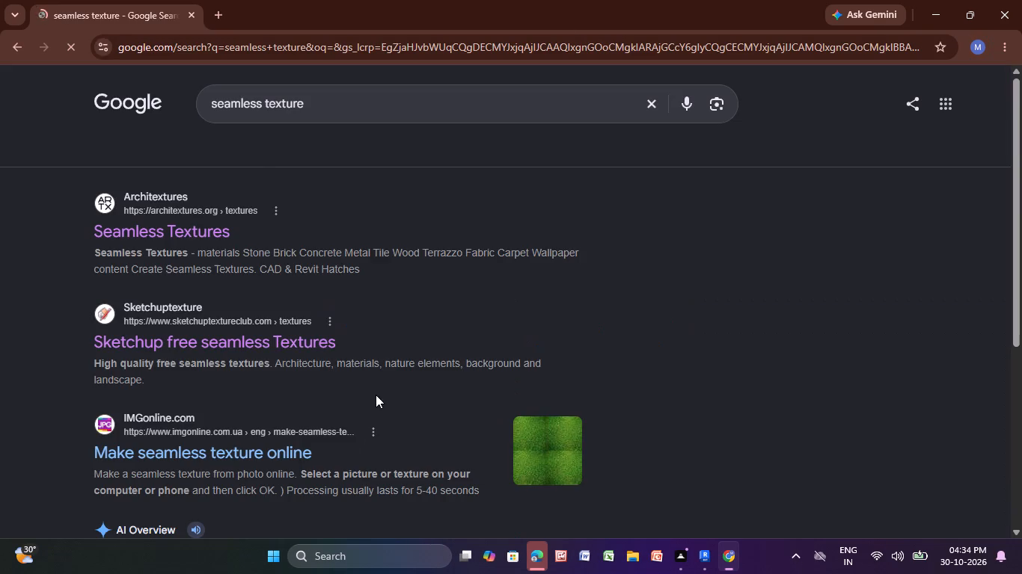
Open the Pinterest search result "580 Best Texture - Seamless ideas in 2026".
scroll(269, 290, down, 1)
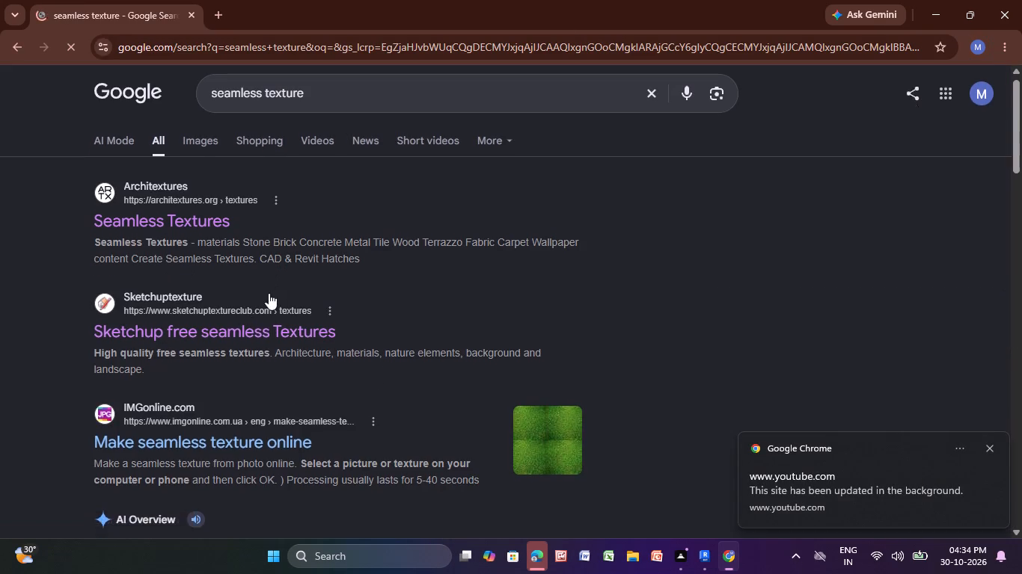
scroll(269, 293, down, 1)
scroll(268, 295, up, 3)
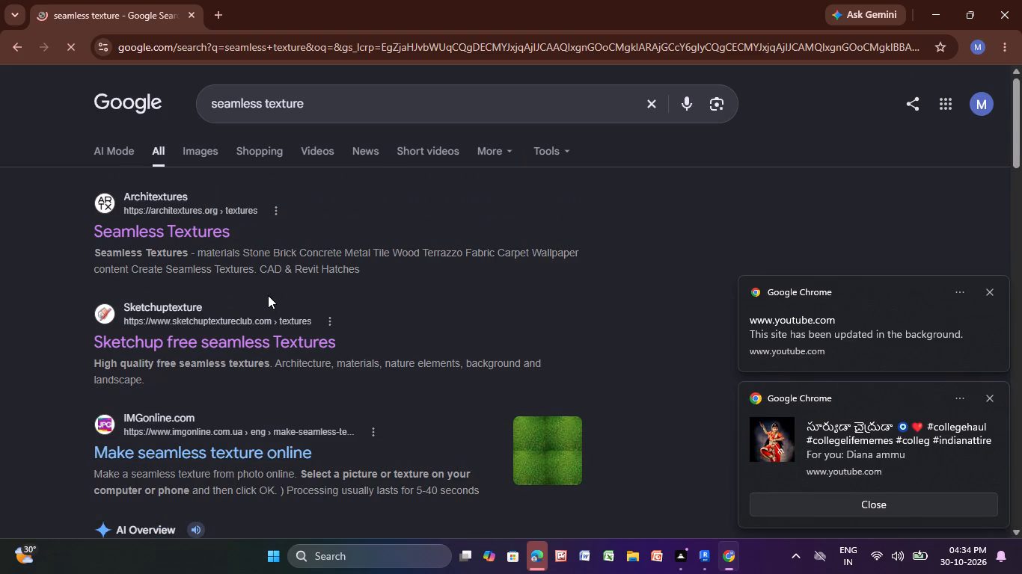
scroll(268, 295, down, 6)
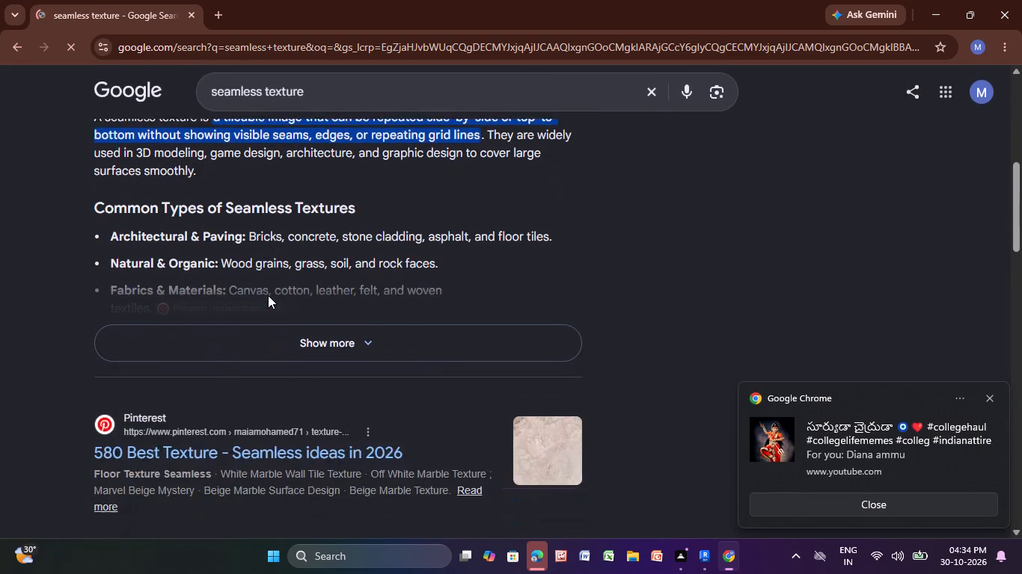
double_click(161, 416)
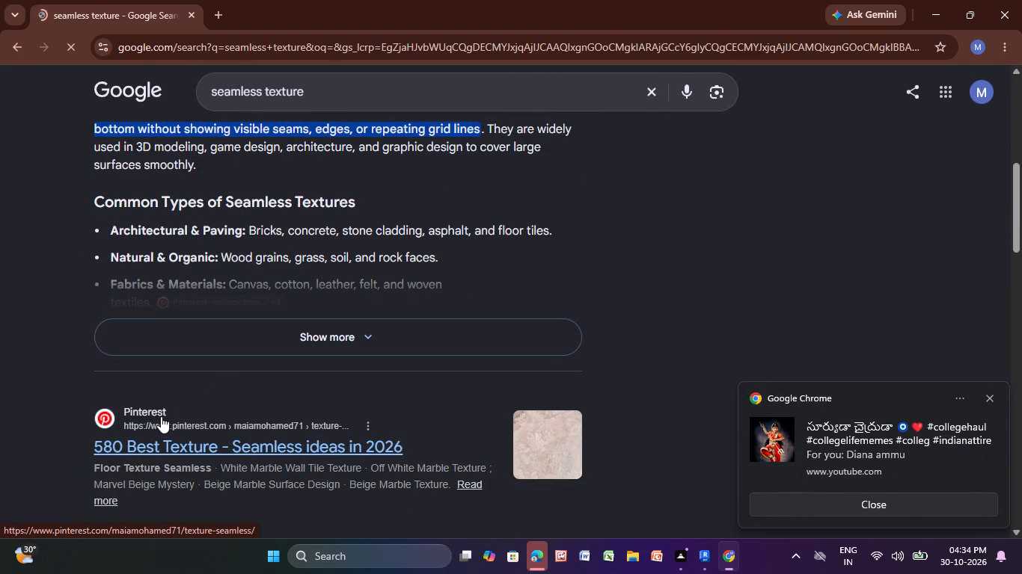
click(541, 438)
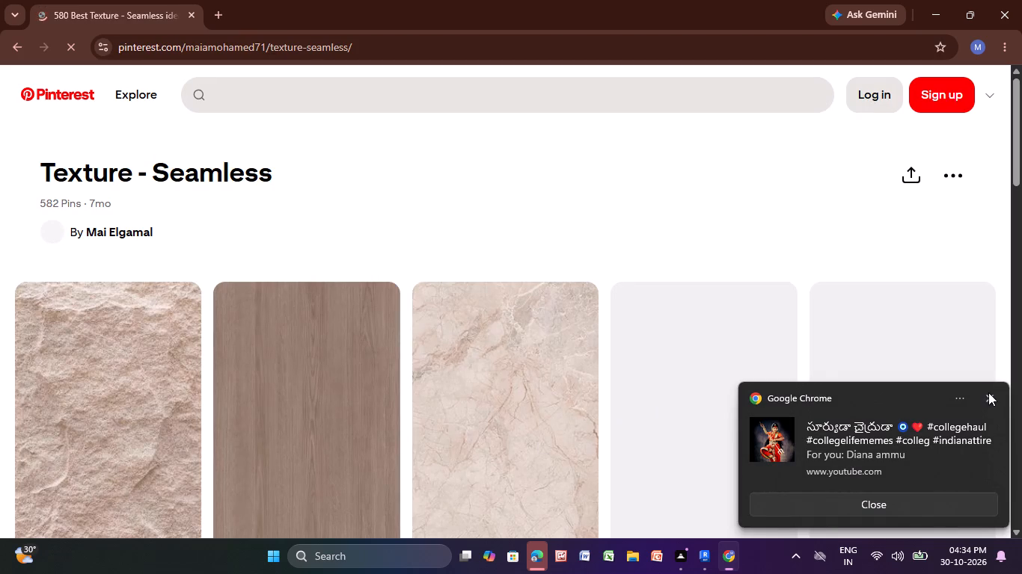
Look through the pins on the Texture - Seamless Pinterest board for a suitable wall texture.
click(988, 393)
scroll(670, 357, down, 6)
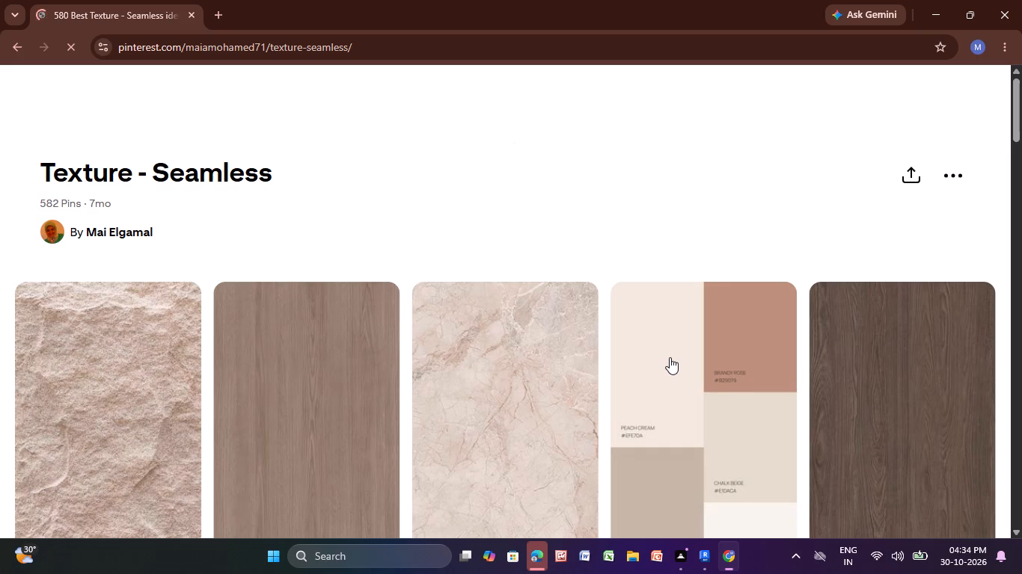
scroll(670, 357, down, 16)
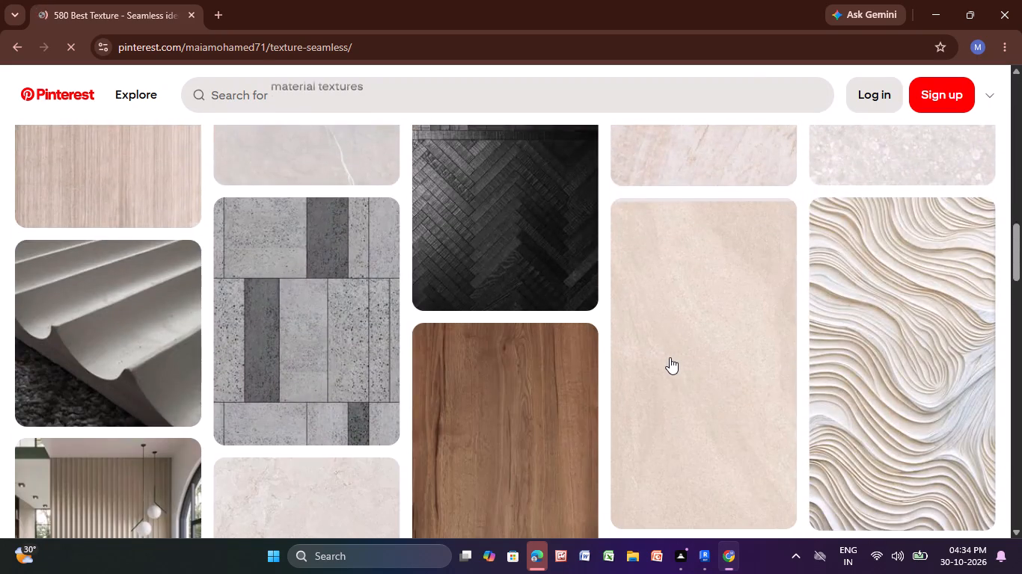
scroll(670, 357, down, 8)
scroll(670, 357, up, 4)
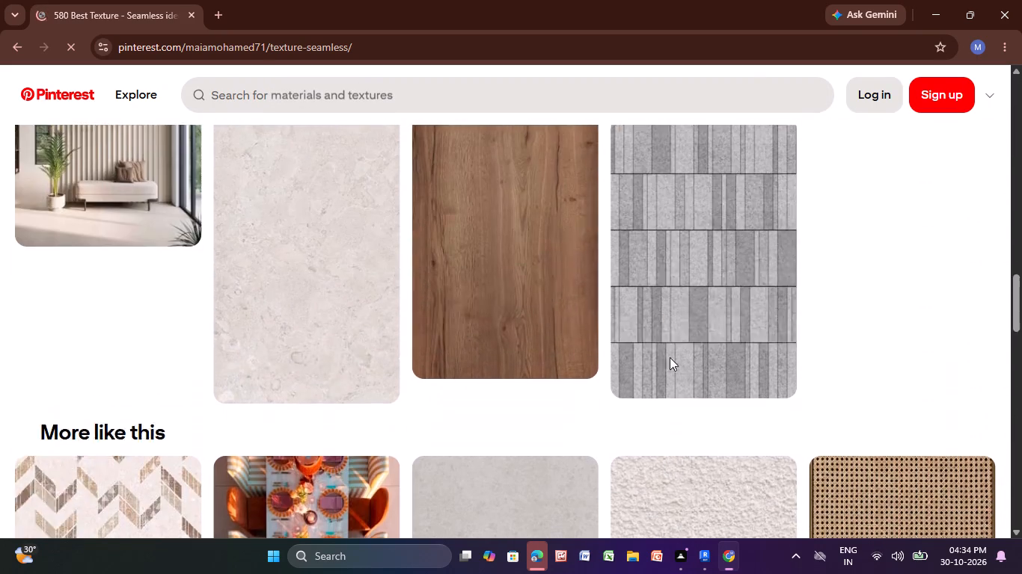
scroll(670, 357, up, 8)
scroll(670, 357, down, 2)
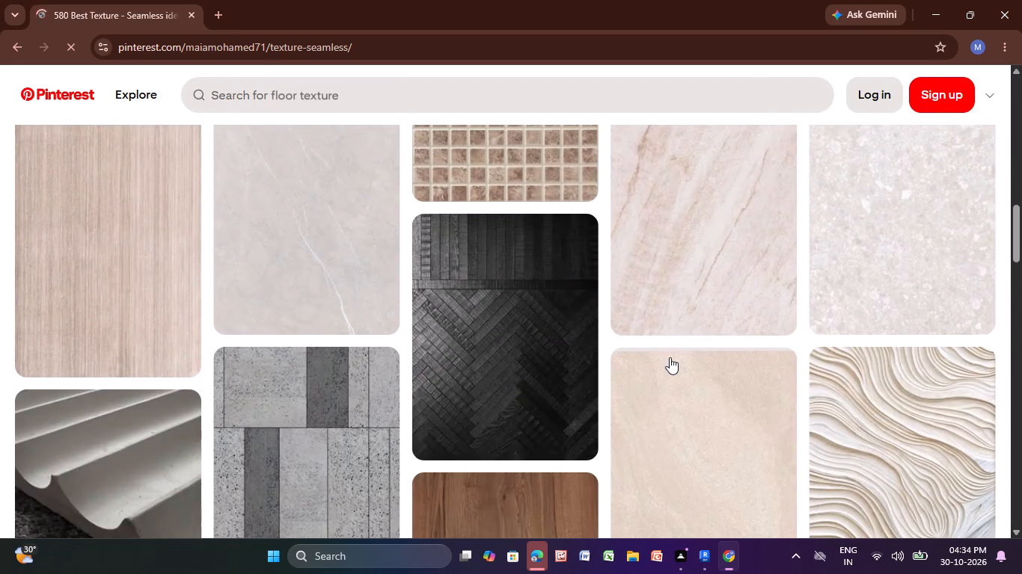
scroll(777, 383, down, 11)
scroll(769, 388, up, 1)
scroll(765, 386, down, 10)
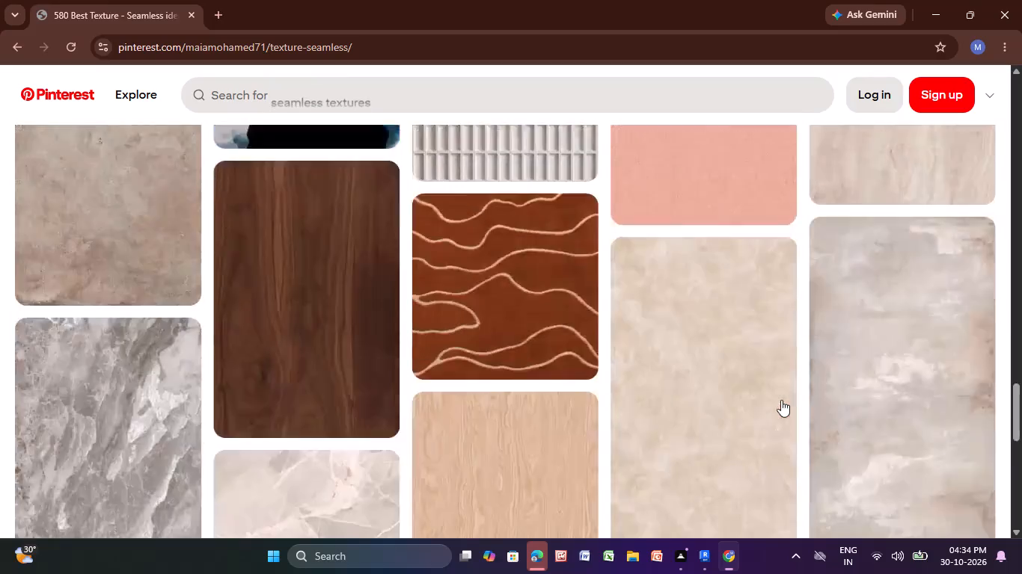
scroll(781, 400, down, 8)
scroll(781, 400, up, 8)
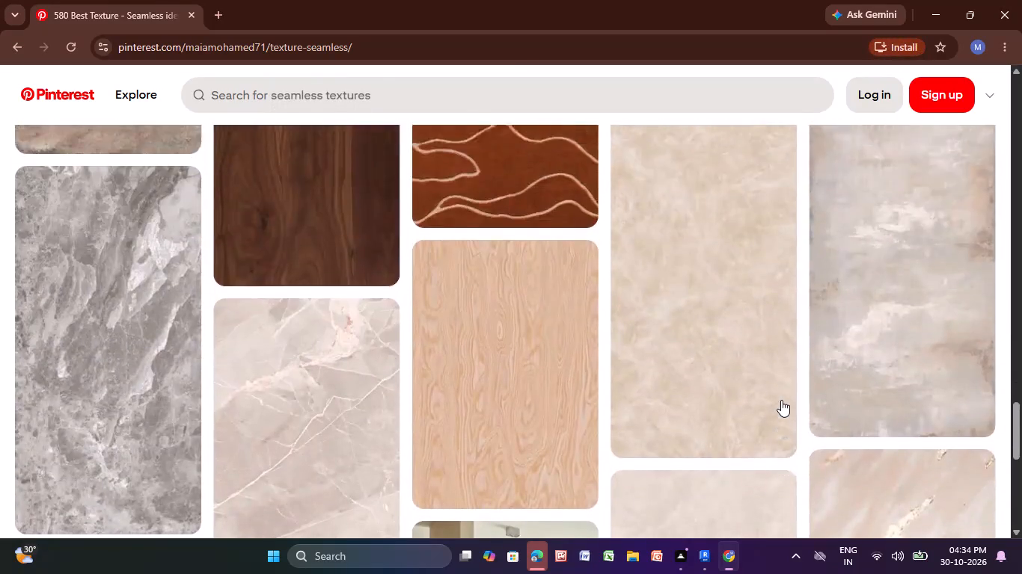
scroll(781, 400, up, 1)
scroll(658, 362, down, 10)
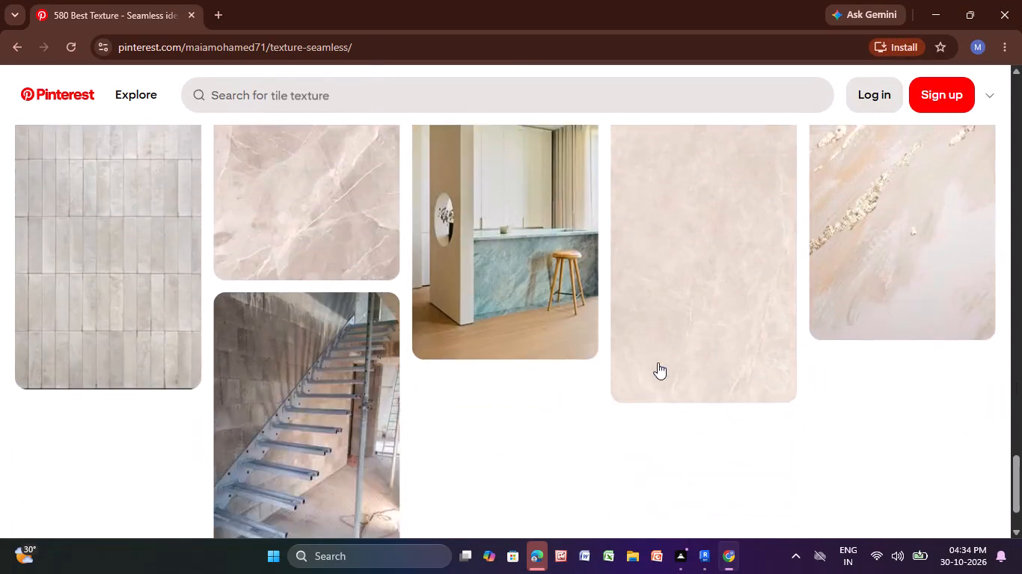
scroll(658, 362, down, 4)
scroll(658, 362, up, 5)
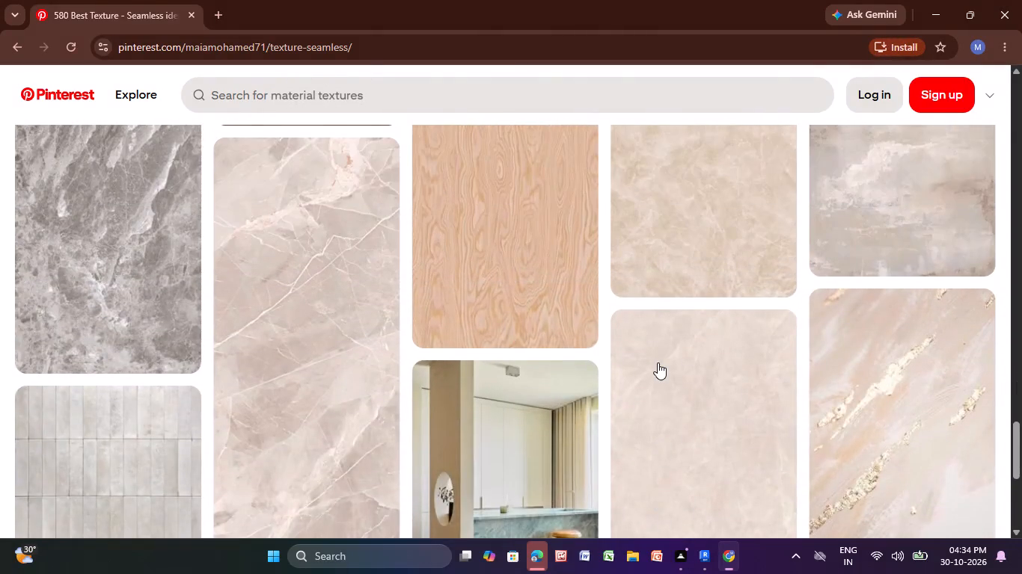
scroll(658, 362, up, 4)
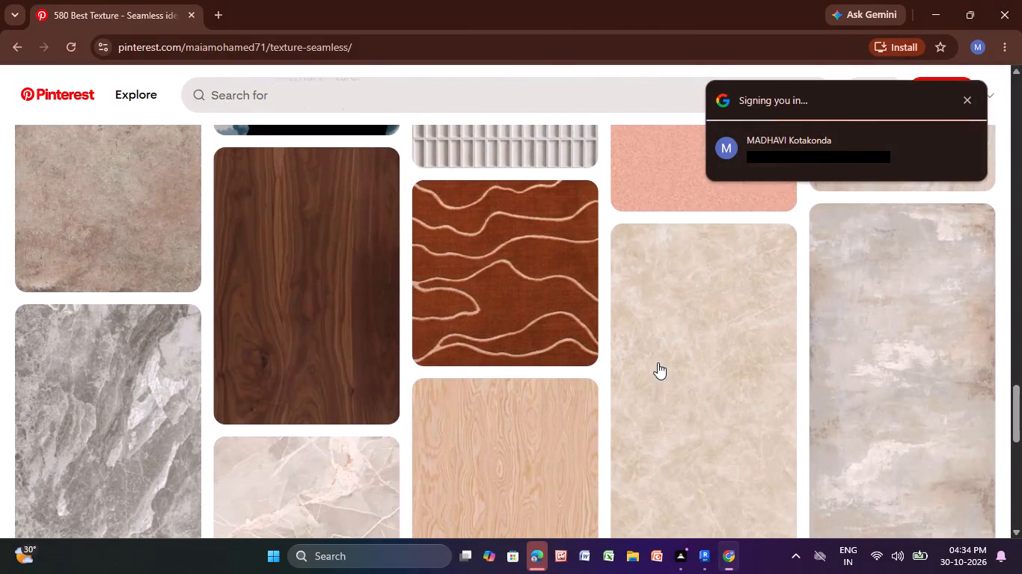
scroll(658, 362, up, 2)
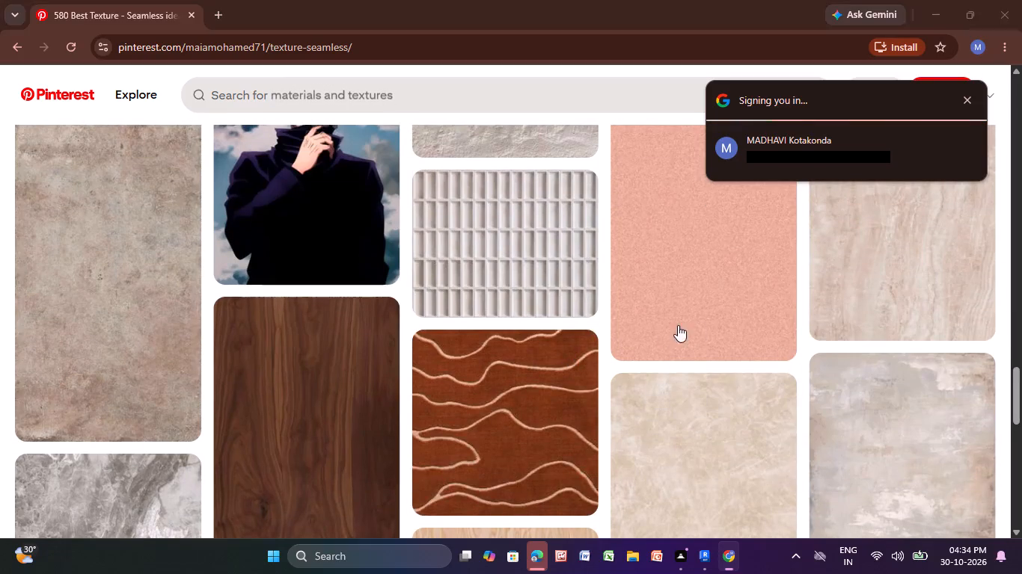
scroll(701, 324, down, 1)
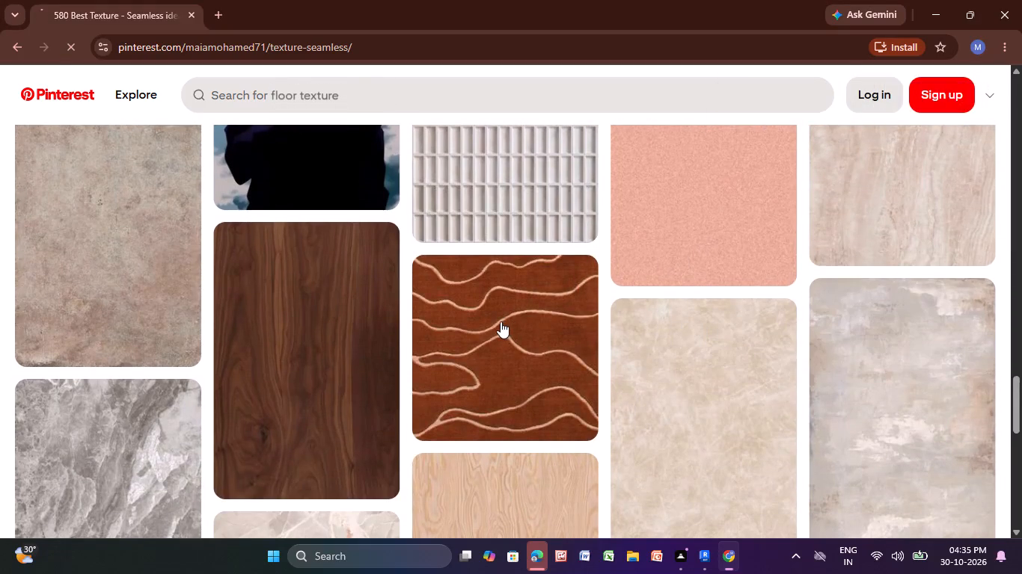
scroll(501, 321, up, 12)
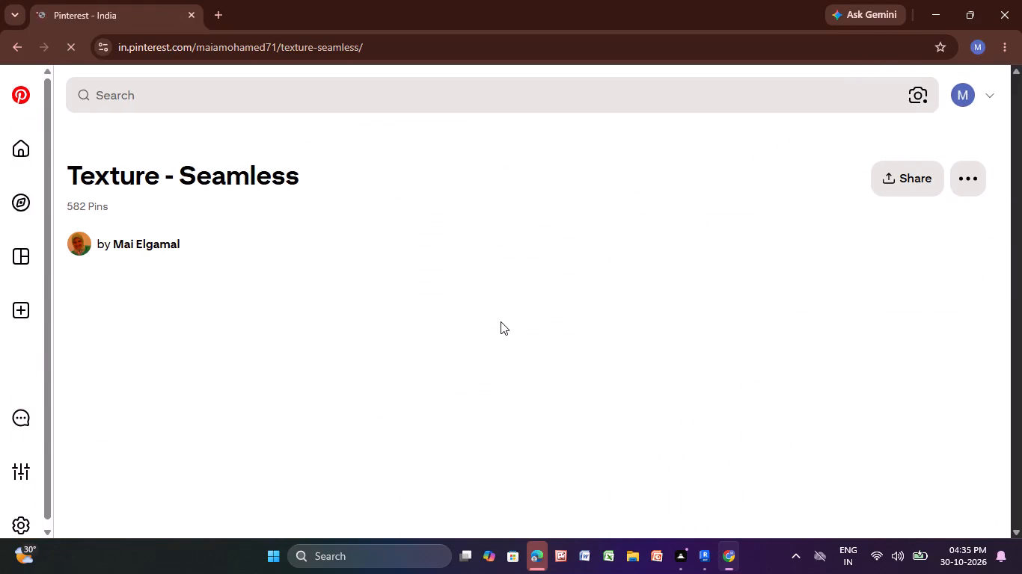
Return to the "seamless texture" search results and open Magnific's "Seamless texture Images - Free Download" result.
click(17, 51)
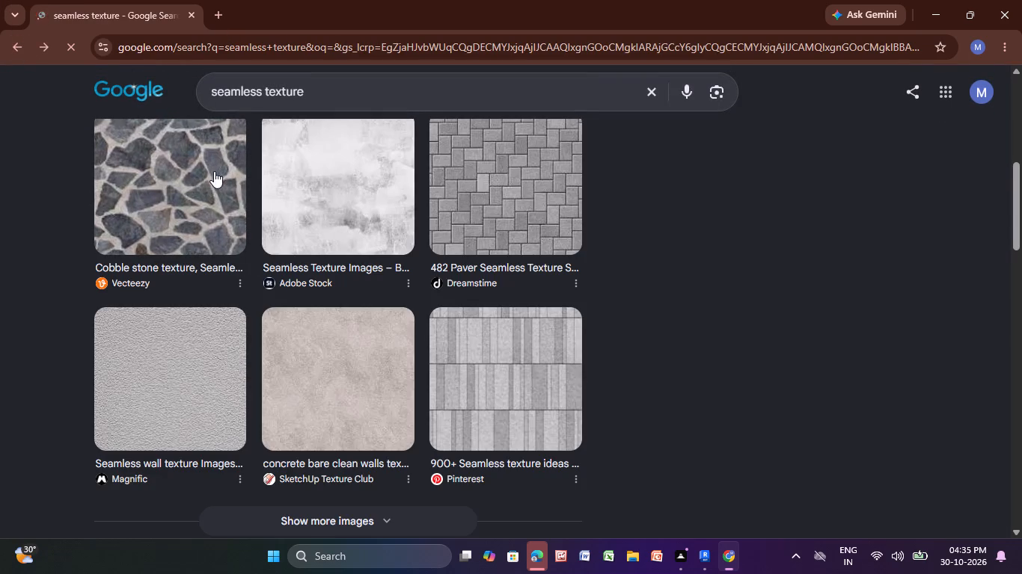
scroll(214, 171, up, 2)
scroll(216, 179, down, 1)
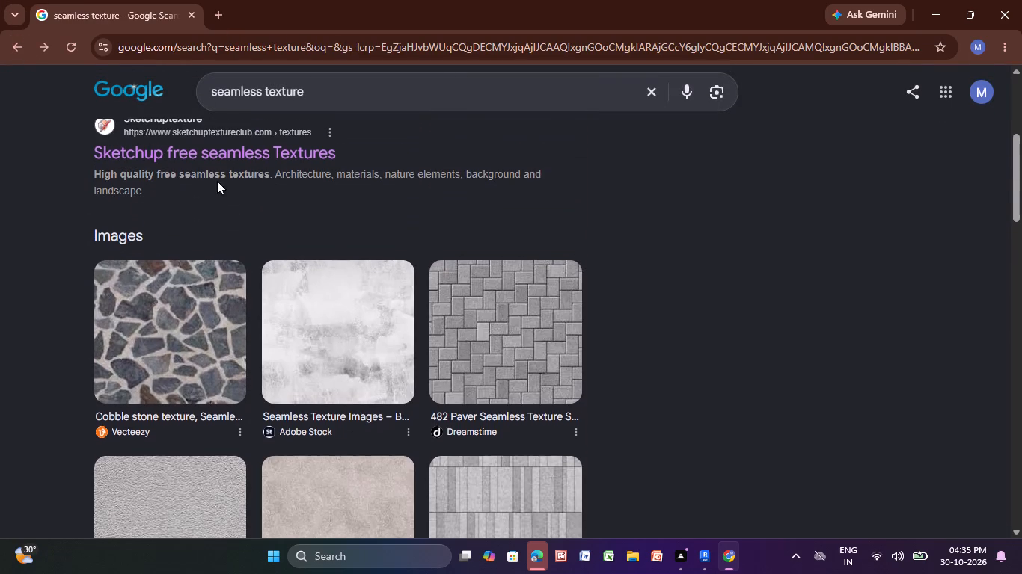
scroll(217, 181, down, 2)
scroll(257, 283, down, 3)
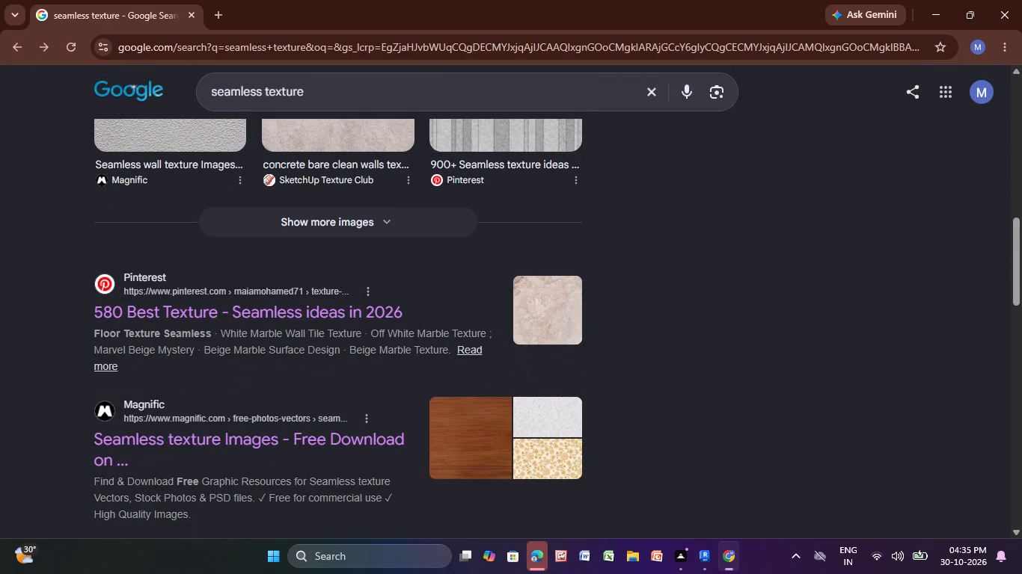
scroll(449, 342, down, 2)
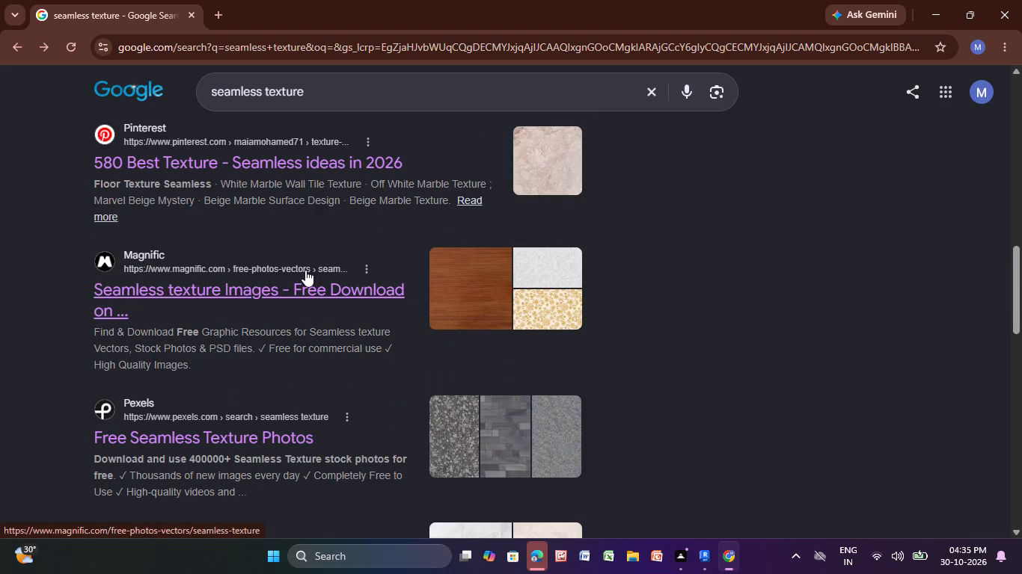
double_click(305, 270)
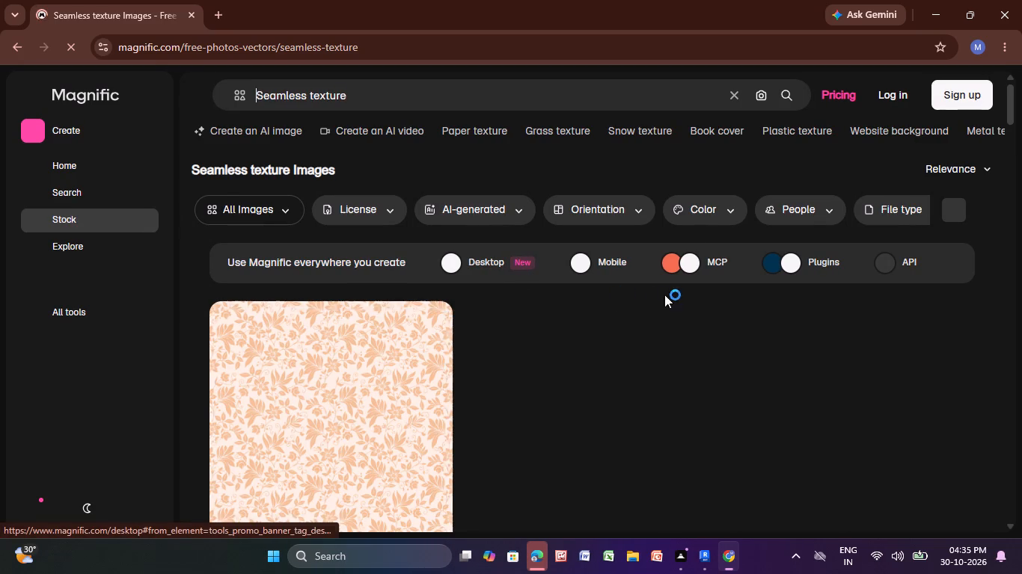
Download the navy and gold vector damask seamless pattern by GarryKillian from the Magnific seamless texture images.
scroll(544, 317, down, 6)
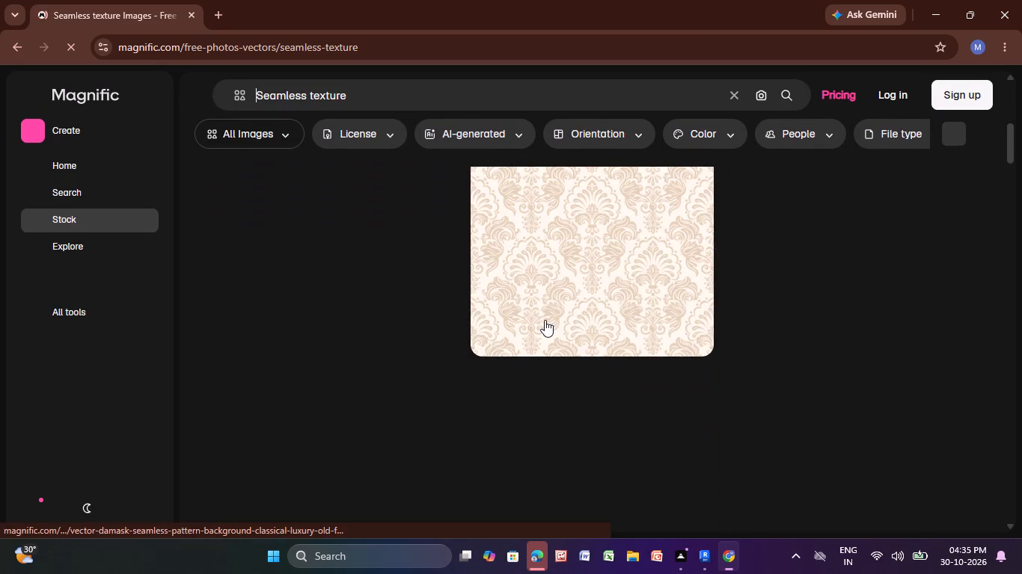
scroll(545, 320, up, 1)
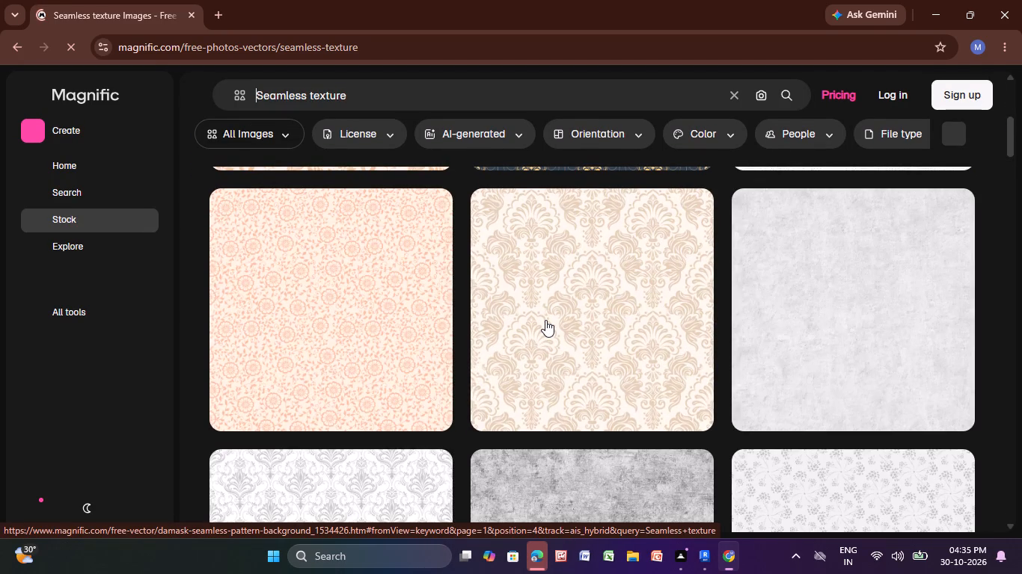
scroll(568, 304, up, 9)
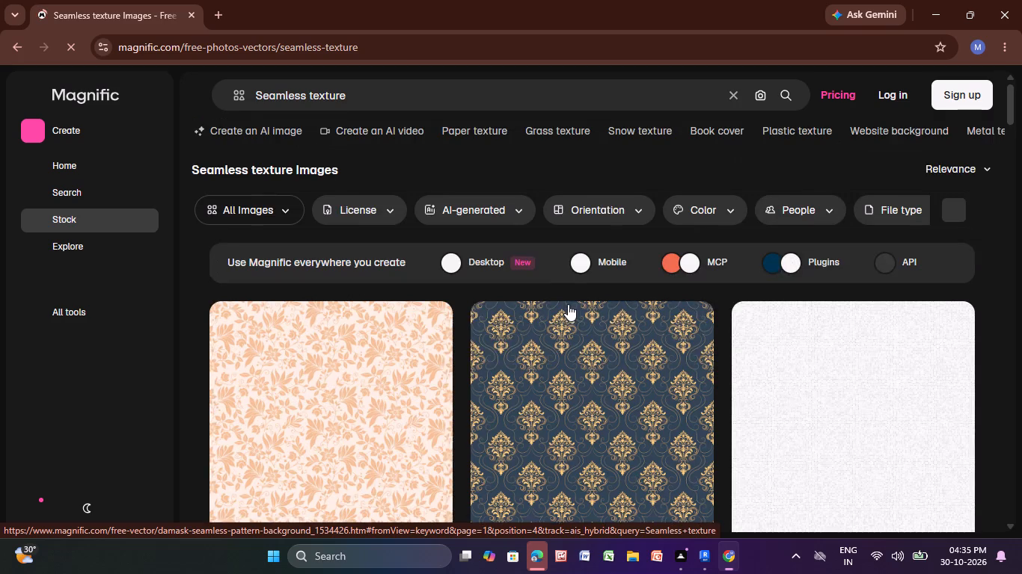
scroll(586, 351, down, 17)
scroll(581, 357, up, 1)
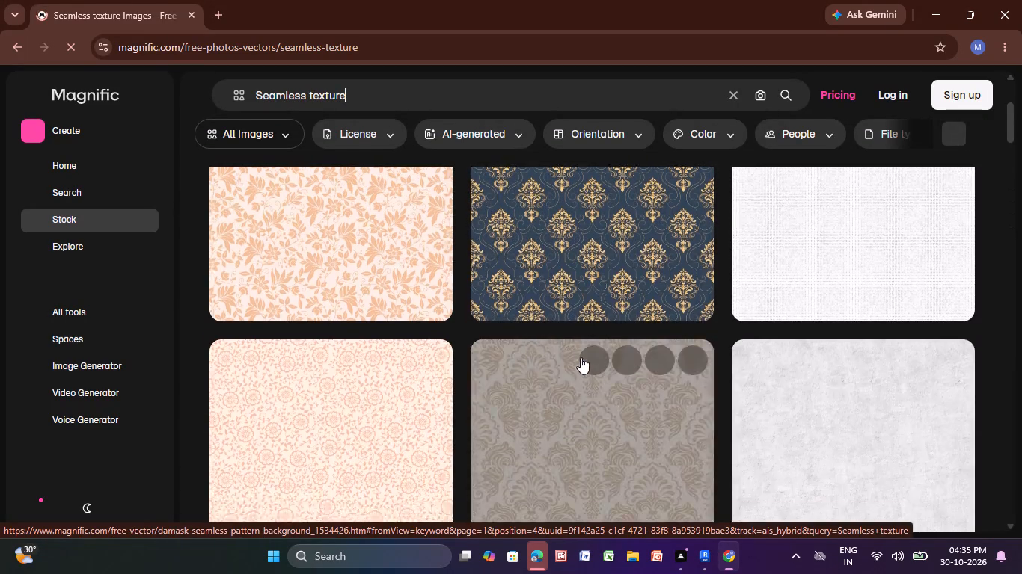
click(572, 303)
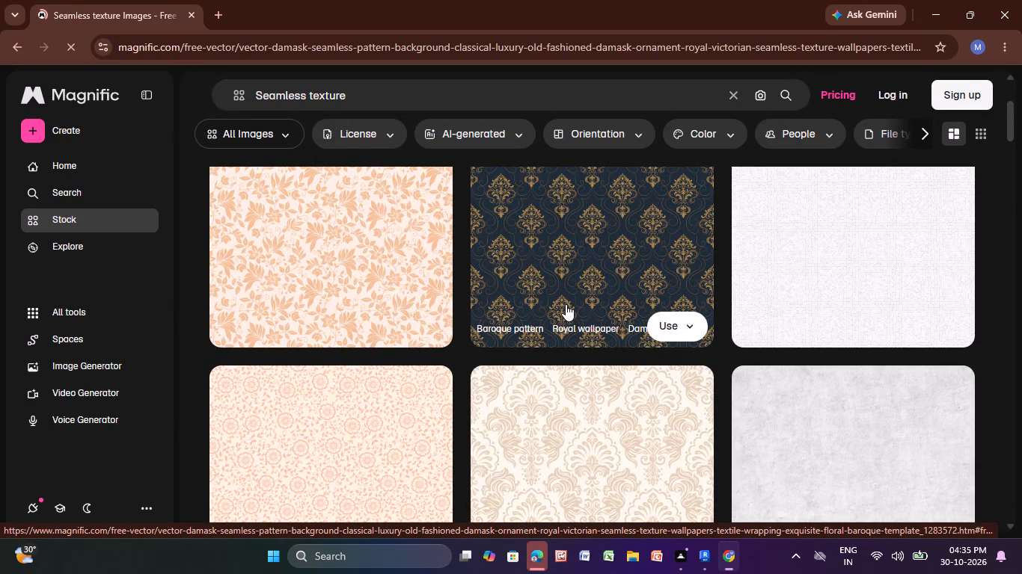
double_click(566, 304)
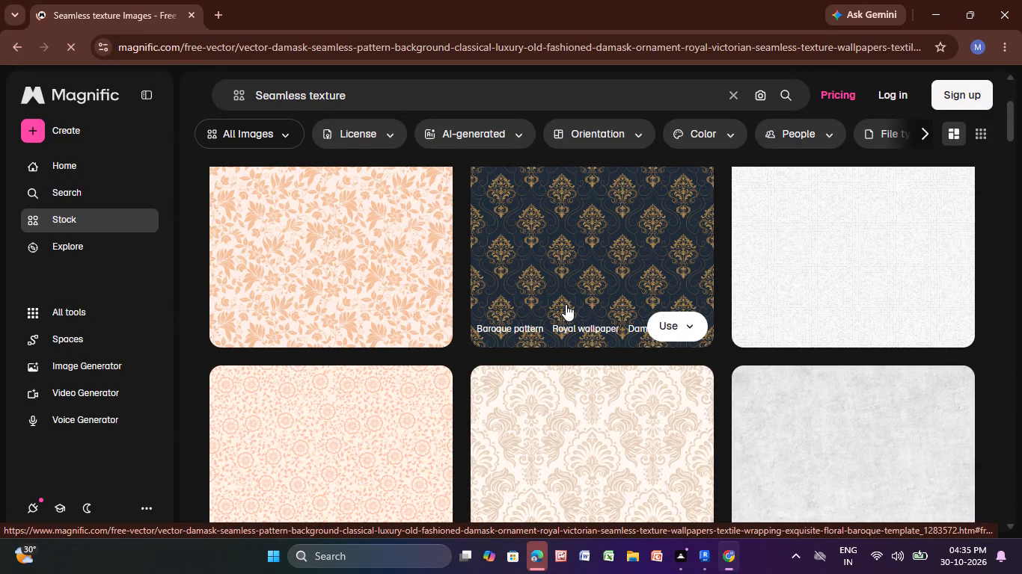
double_click(566, 304)
click(669, 326)
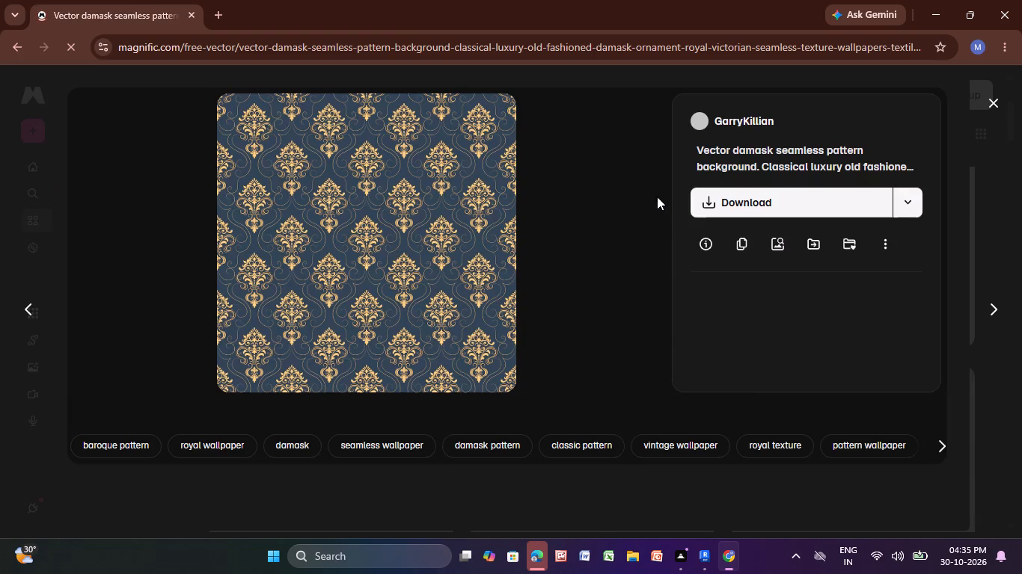
click(777, 205)
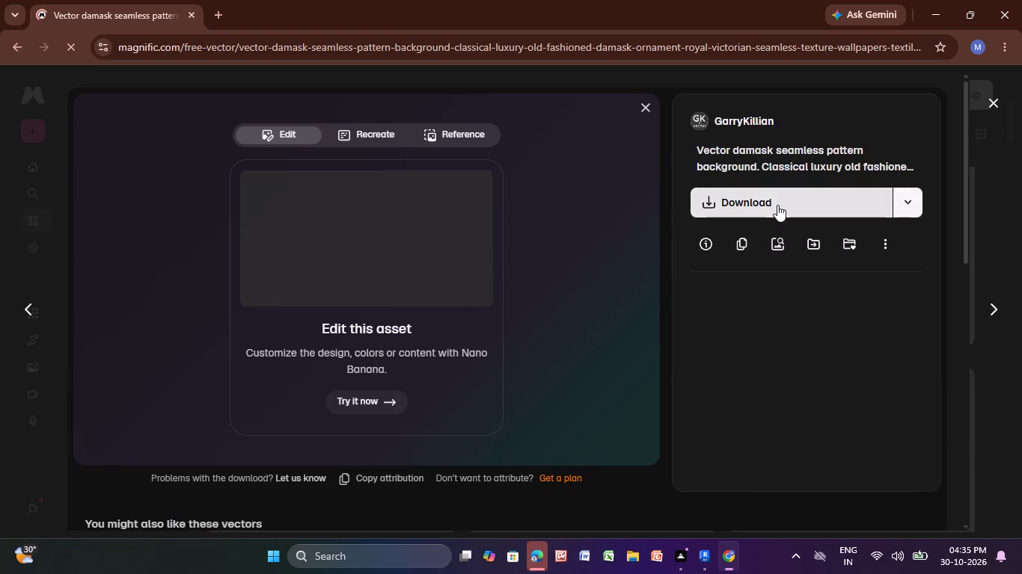
click(771, 201)
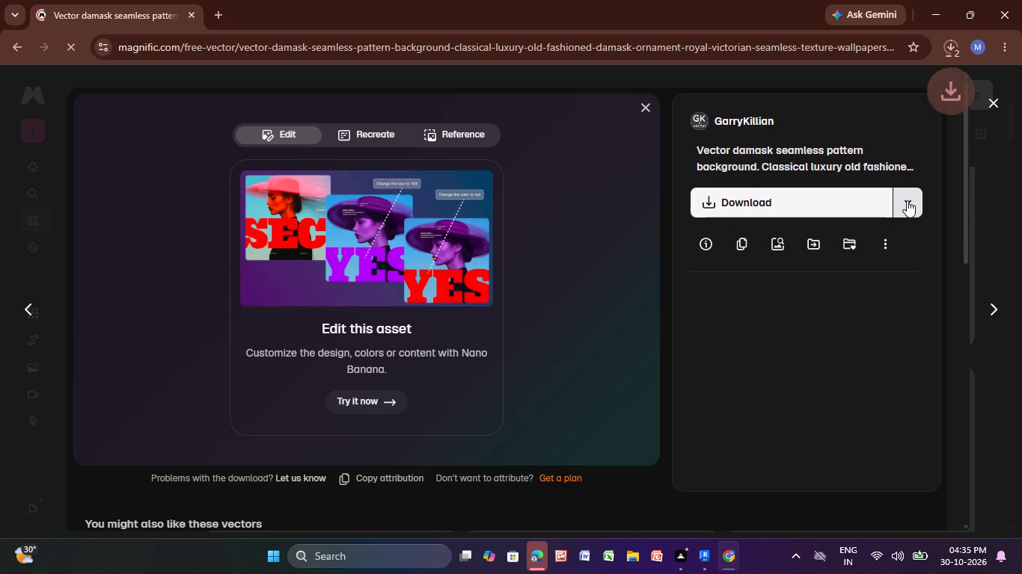
Switch to the app 1 project in Revit and load WhatsApp Image 2026-10-12 at 15.47.48.jpeg as the mm material's appearance image.
click(705, 550)
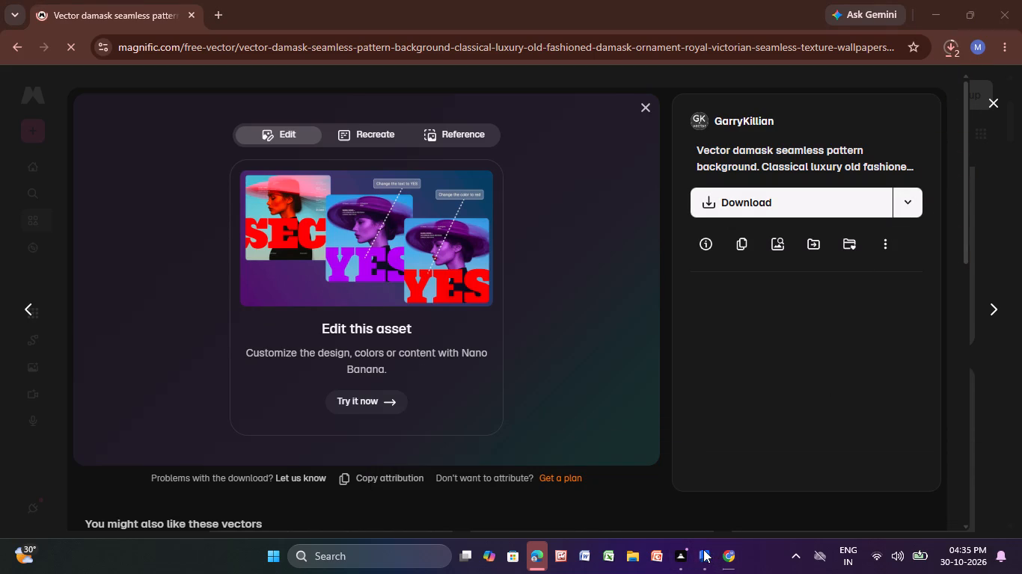
click(706, 557)
click(487, 479)
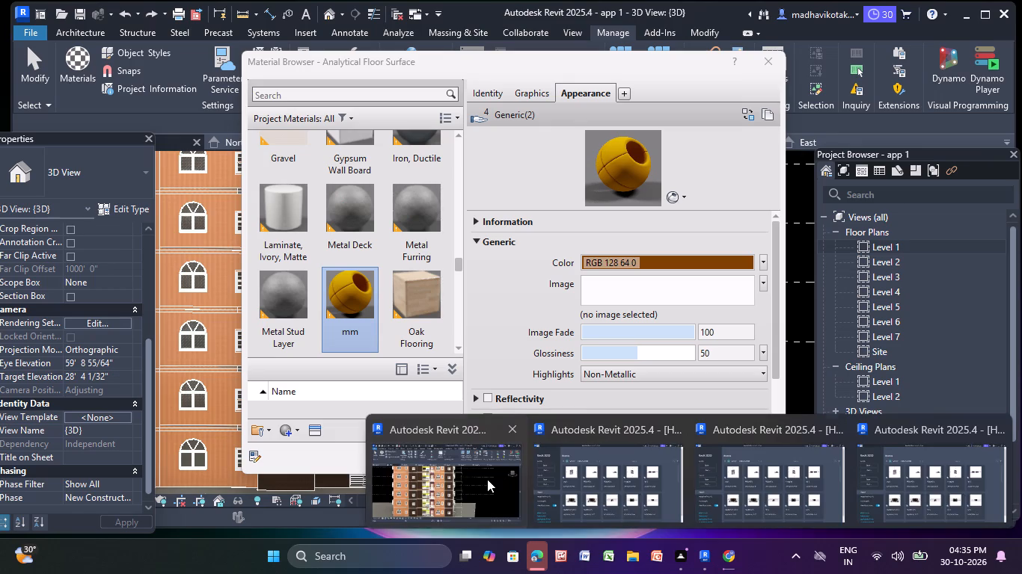
scroll(672, 292, up, 3)
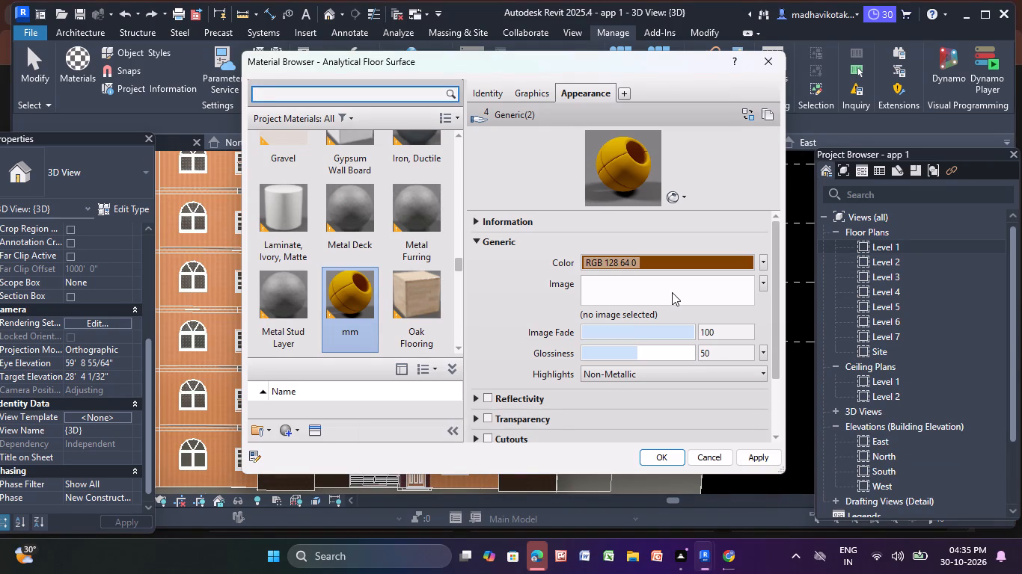
click(672, 292)
scroll(463, 295, down, 9)
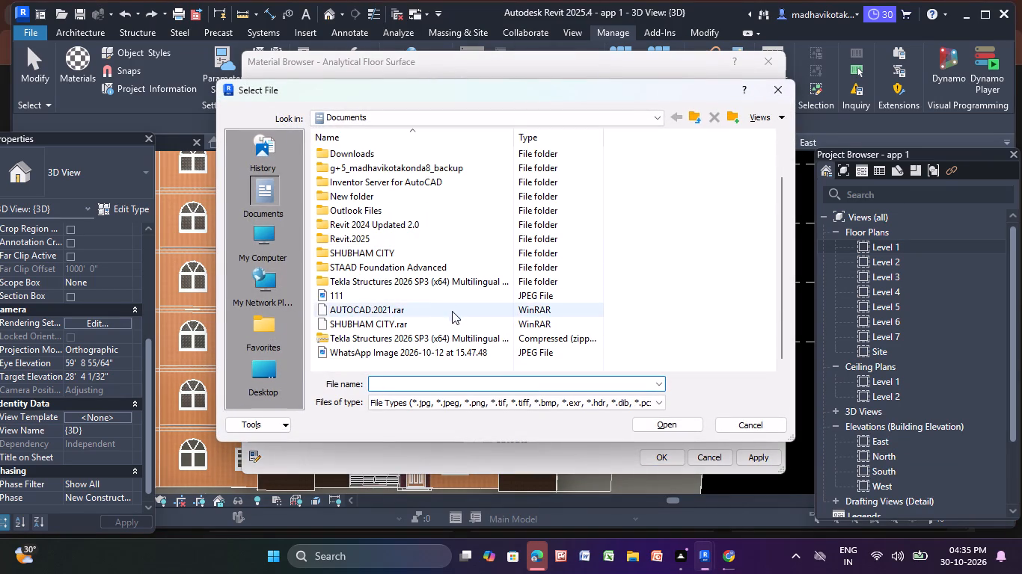
click(452, 351)
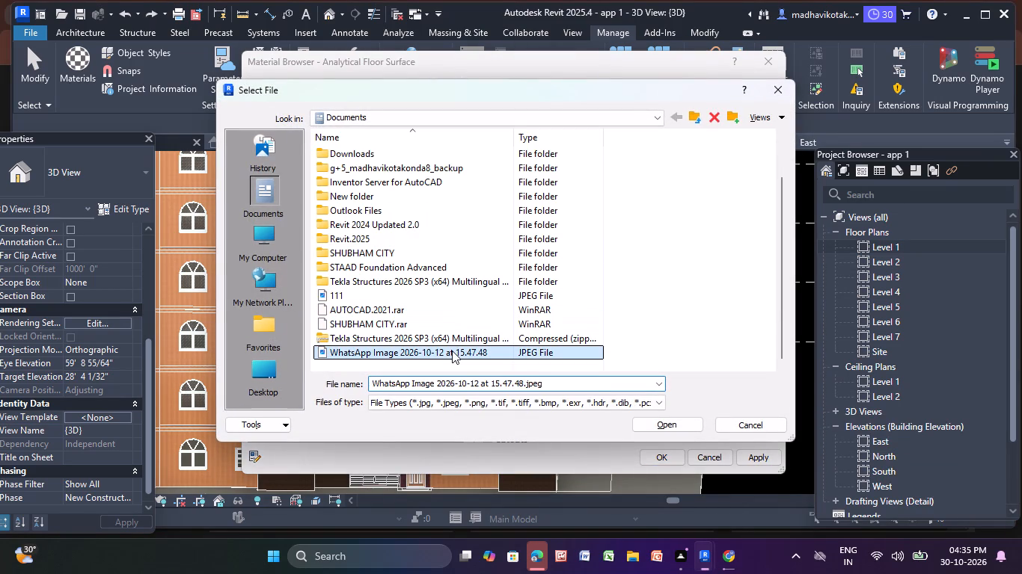
click(668, 428)
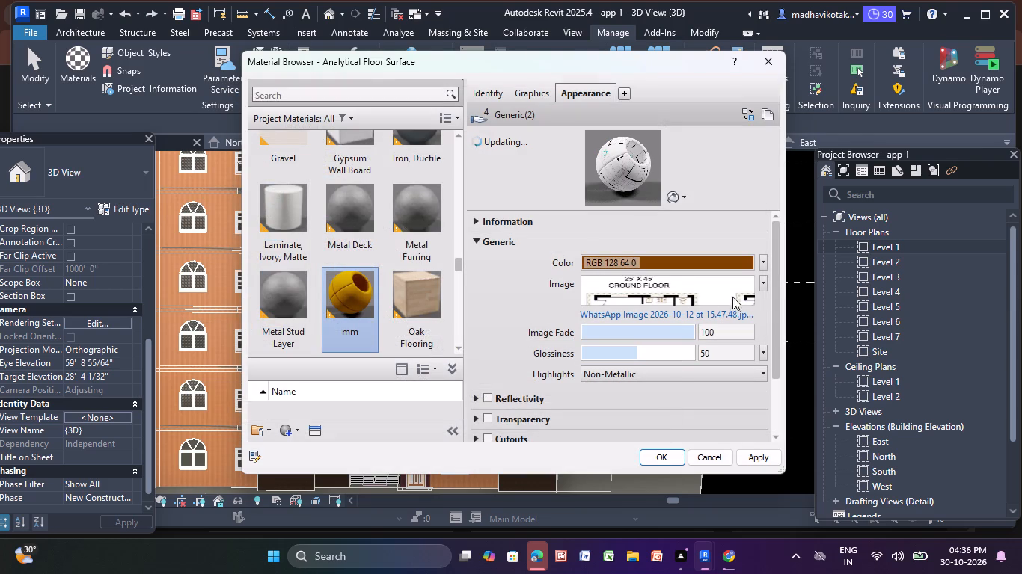
View the mm material's appearance image in the Texture Editor and close the editor.
click(763, 284)
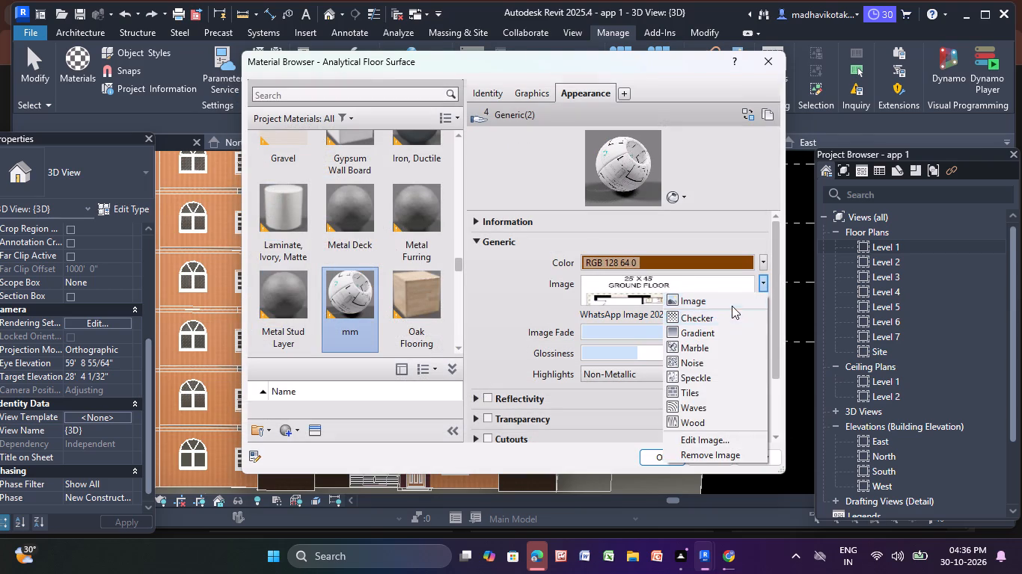
click(731, 304)
click(667, 284)
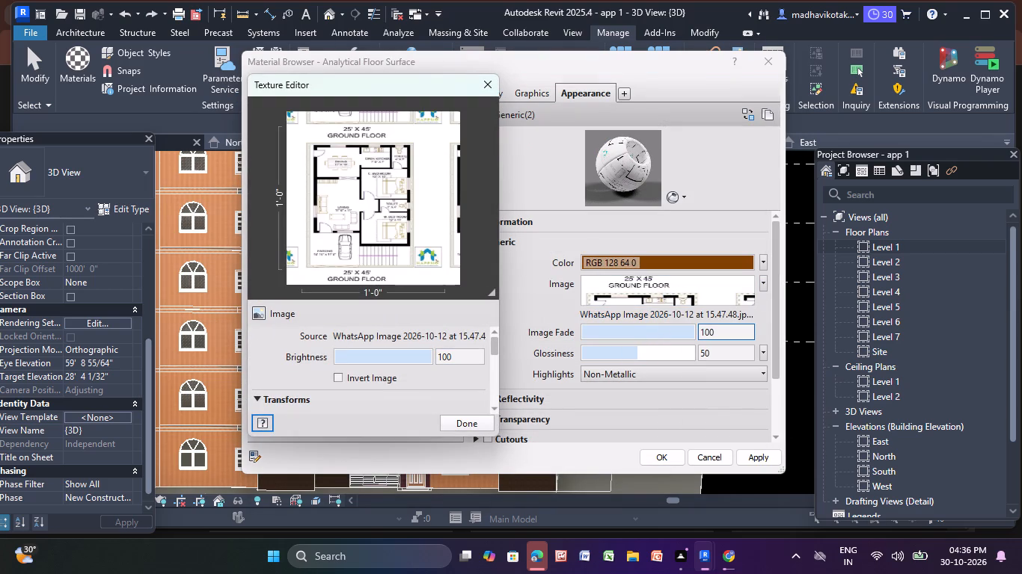
click(485, 90)
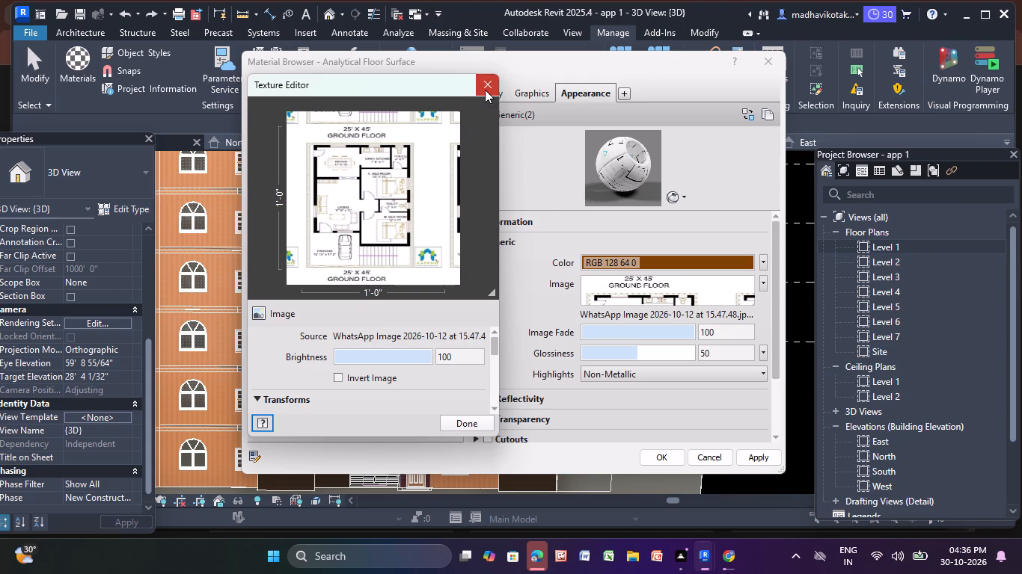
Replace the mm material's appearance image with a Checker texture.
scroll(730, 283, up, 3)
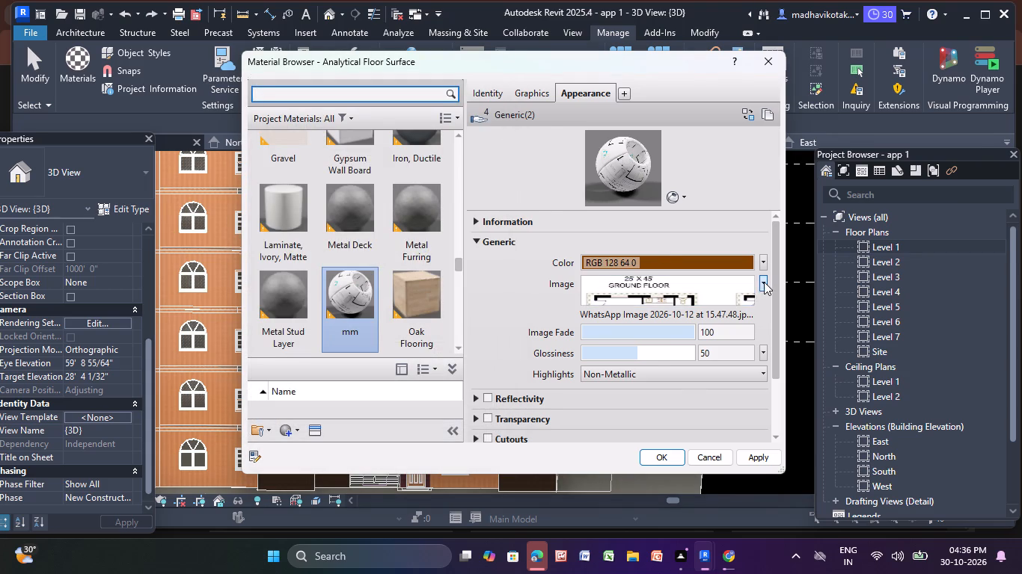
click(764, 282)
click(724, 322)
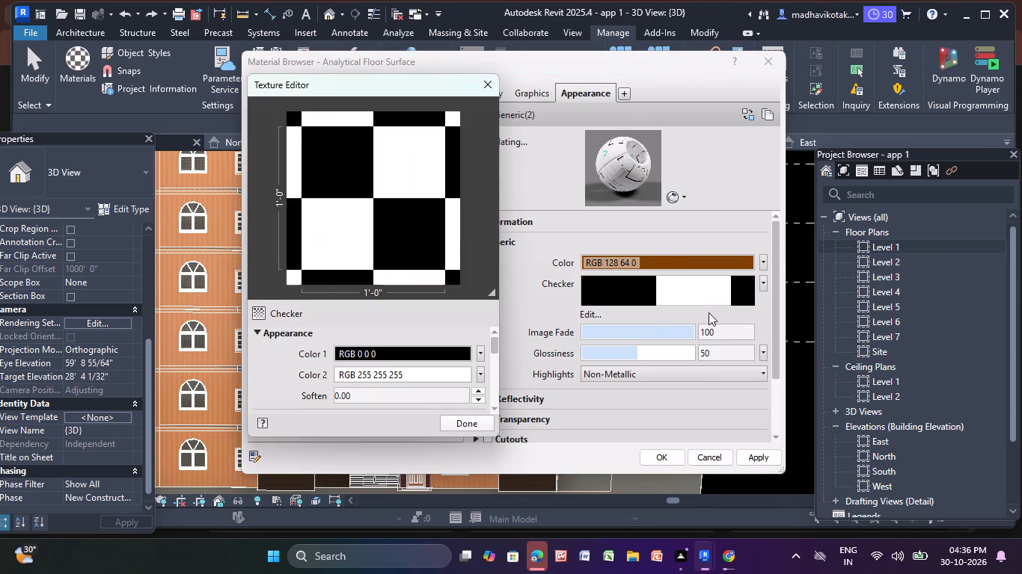
Remove the Checker texture from the mm material's appearance.
click(761, 283)
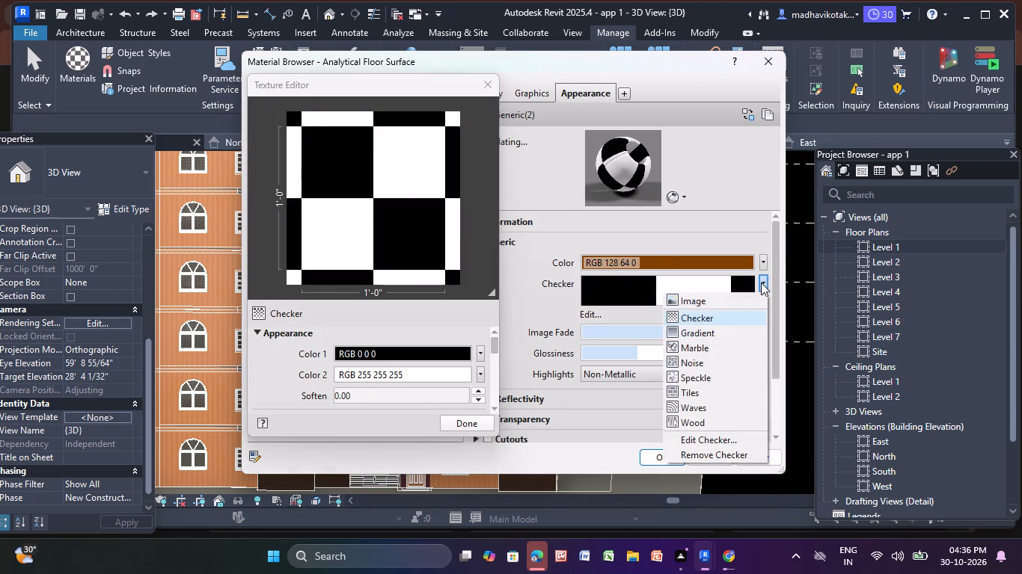
scroll(734, 398, down, 3)
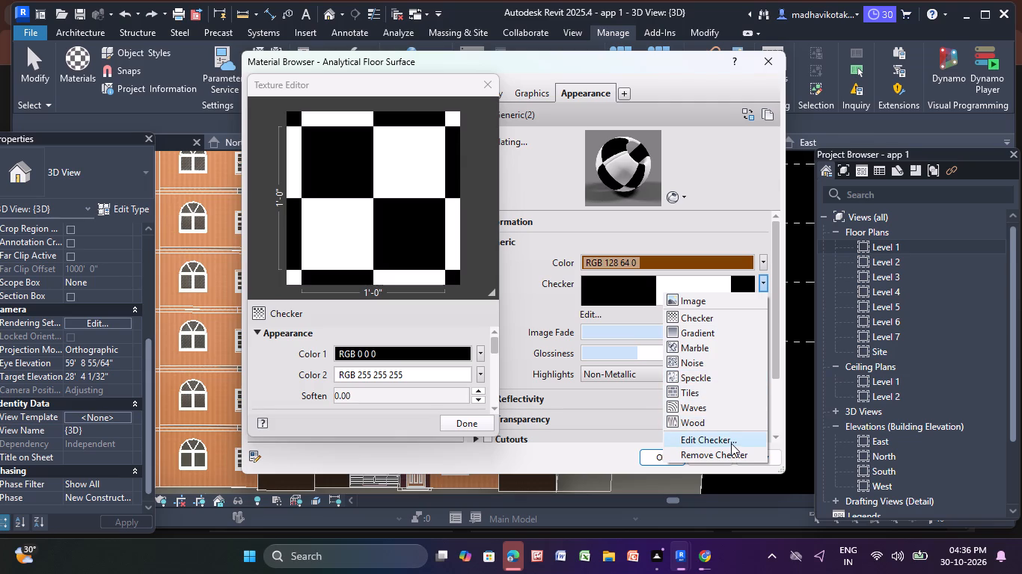
click(729, 457)
Open the file selection for the mm material's appearance image and look through the Documents folder for the texture image.
click(715, 297)
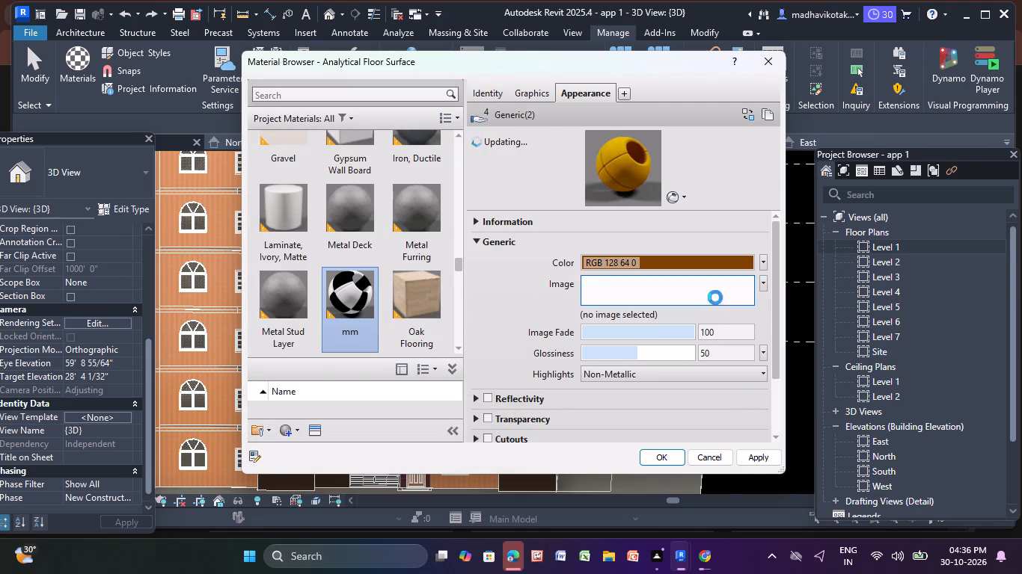
scroll(406, 226, down, 3)
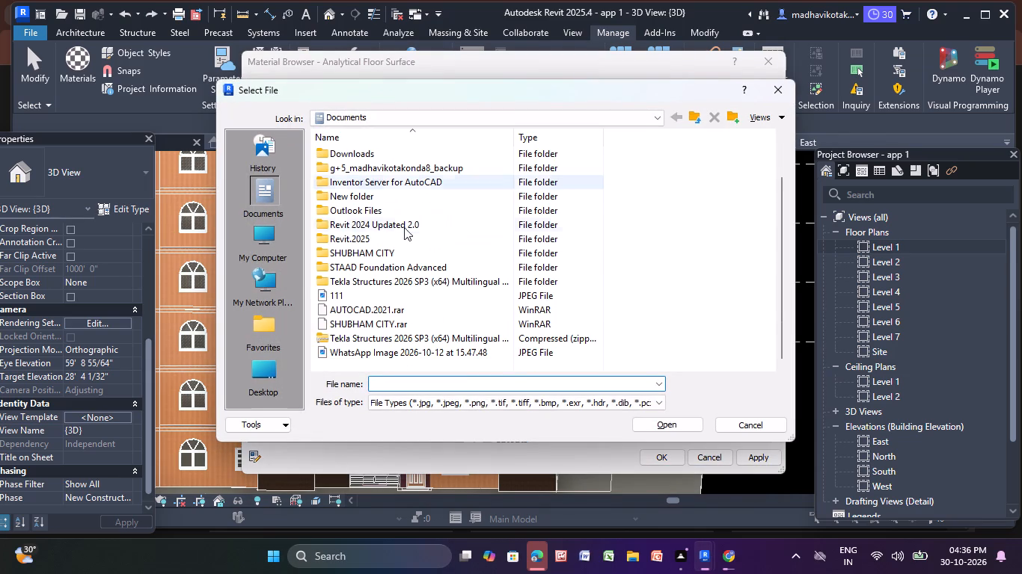
scroll(404, 227, down, 11)
scroll(395, 268, up, 1)
scroll(395, 268, down, 10)
scroll(400, 274, up, 8)
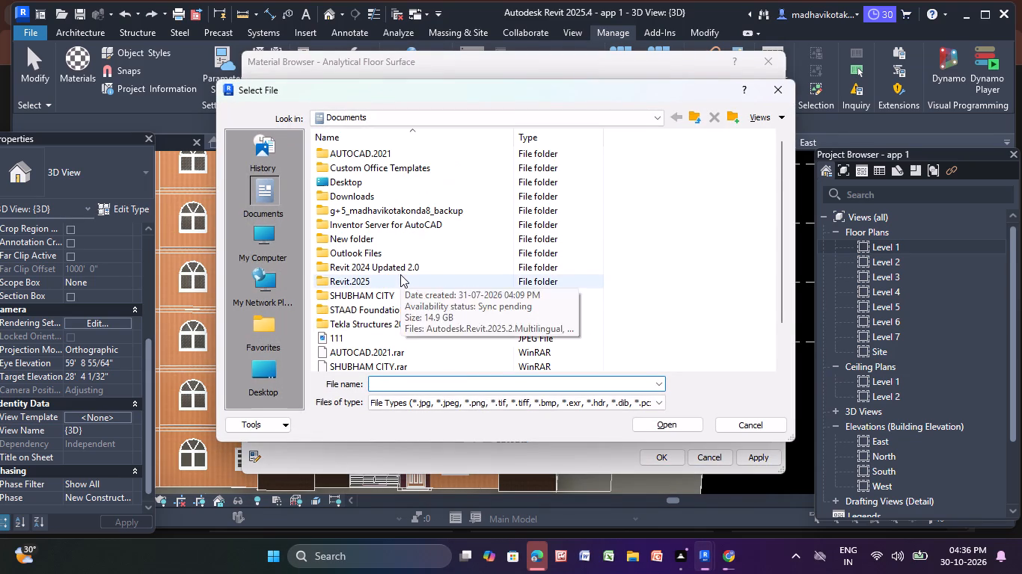
scroll(400, 274, up, 3)
Switch to Chrome and try to download the vector damask seamless pattern from Magnific as a JPG and as a PNG.
click(730, 557)
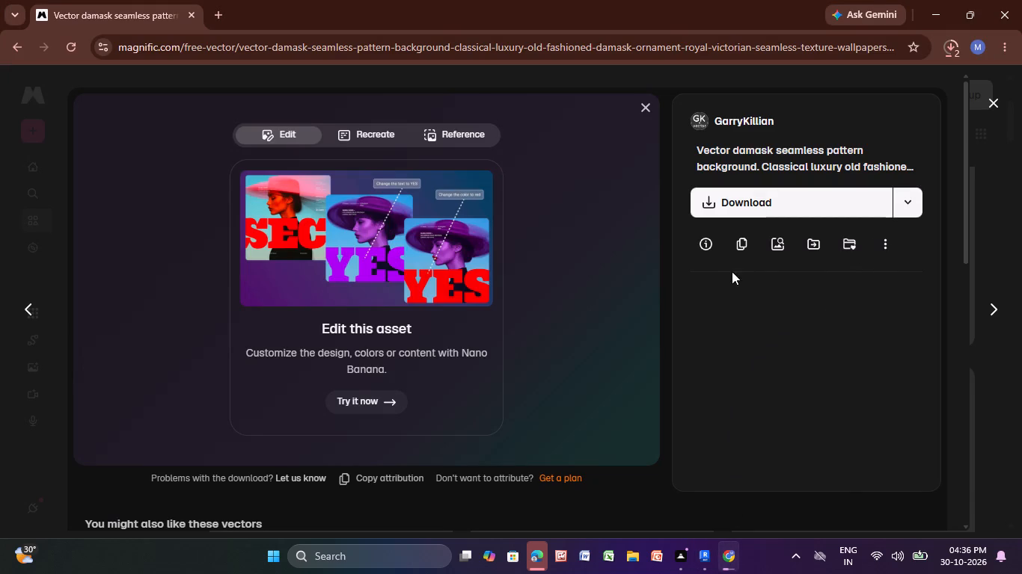
click(746, 244)
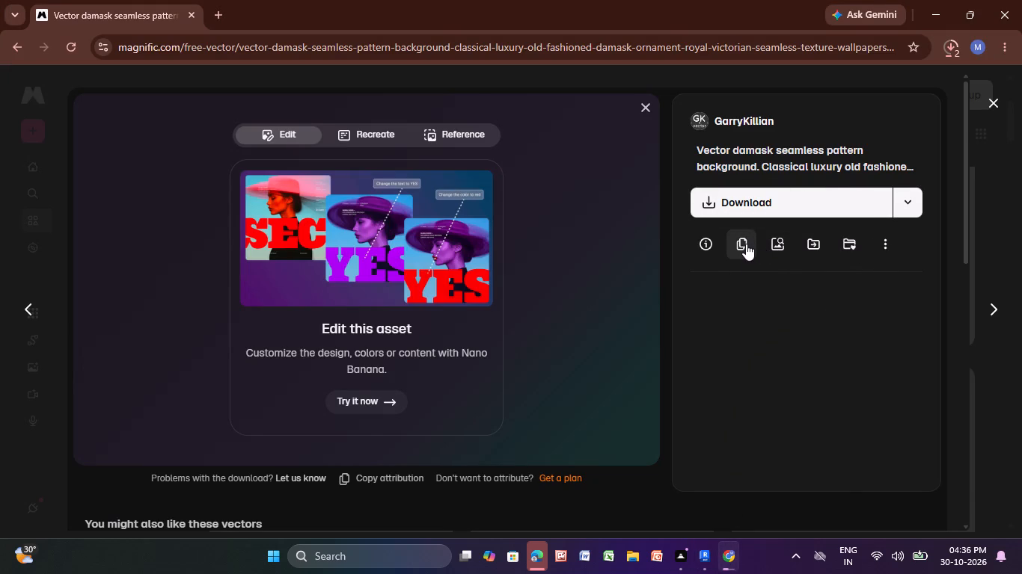
click(746, 244)
click(881, 243)
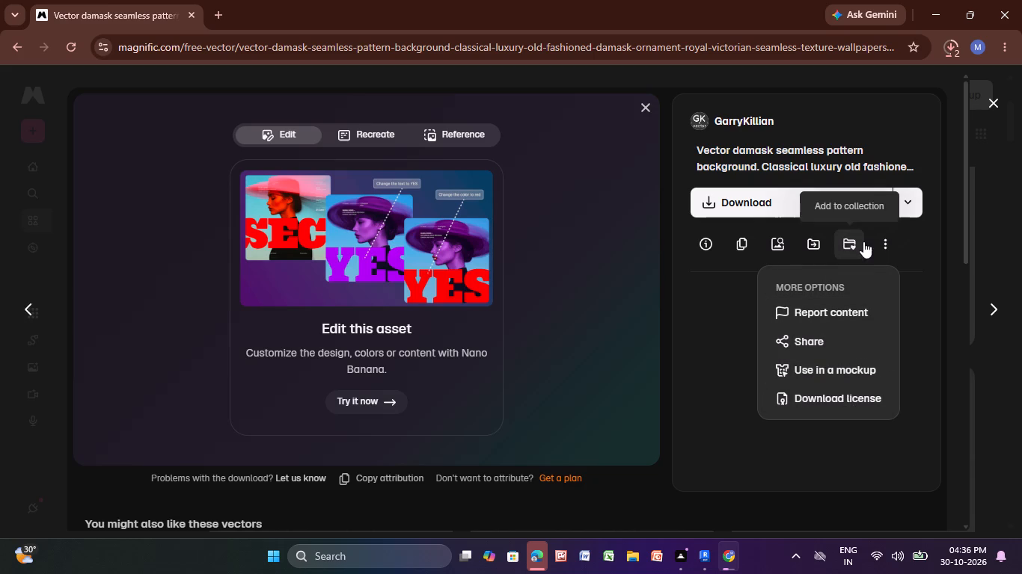
click(909, 202)
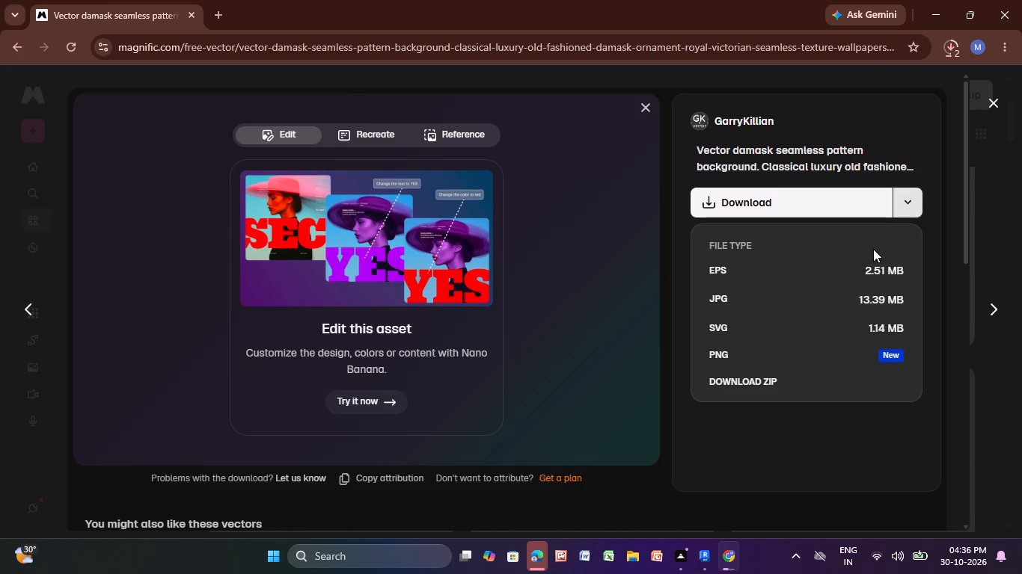
click(803, 298)
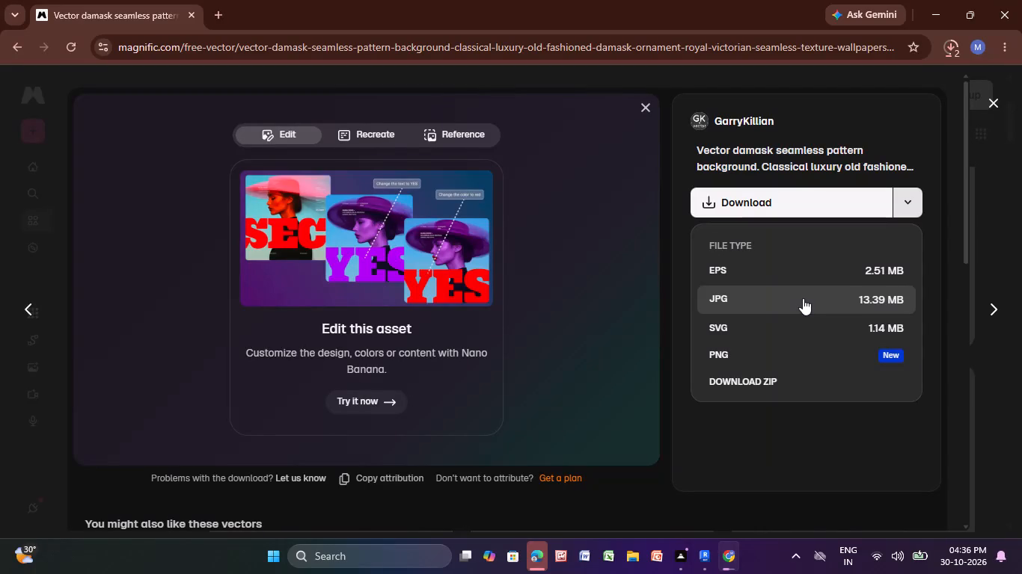
click(797, 300)
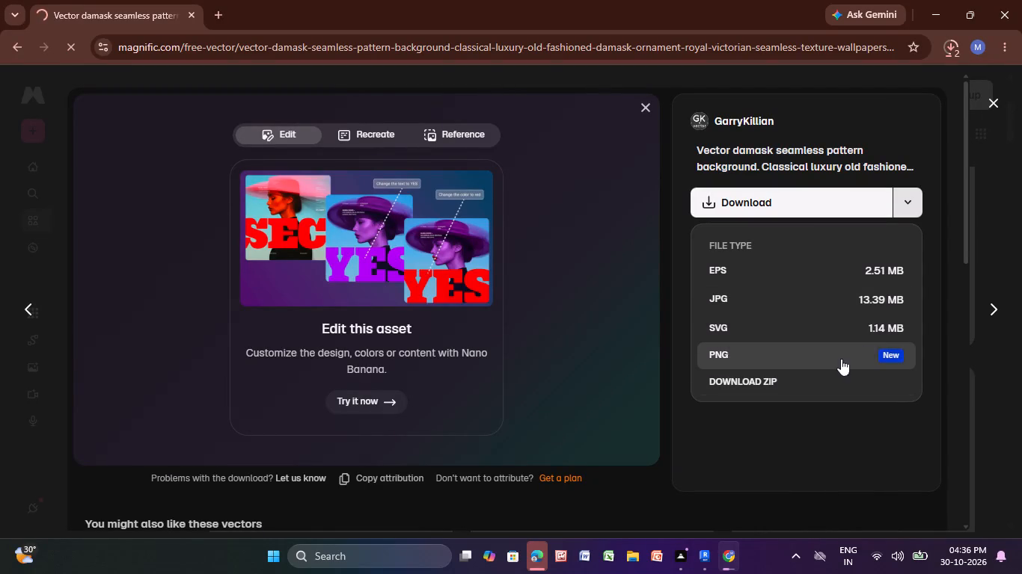
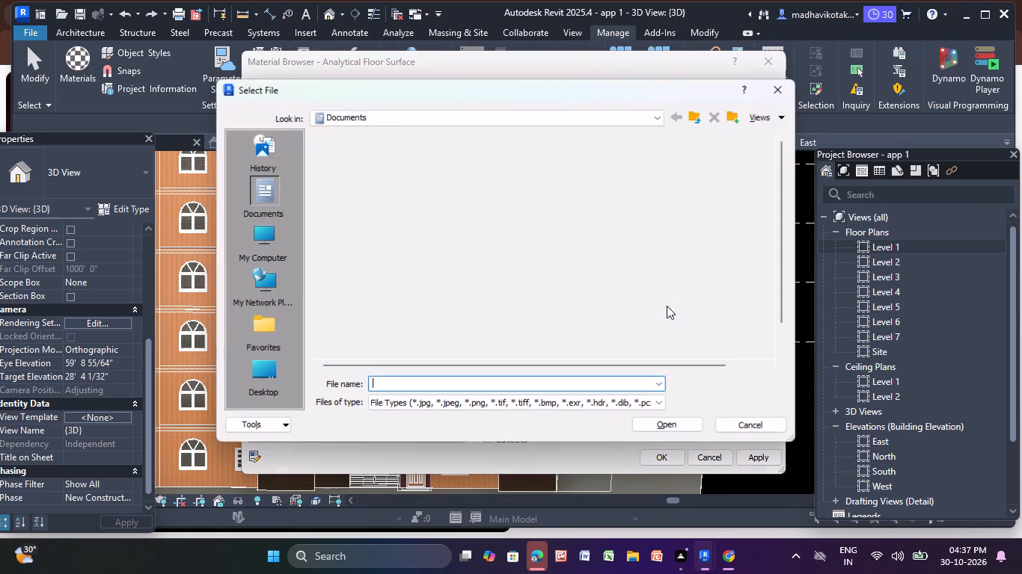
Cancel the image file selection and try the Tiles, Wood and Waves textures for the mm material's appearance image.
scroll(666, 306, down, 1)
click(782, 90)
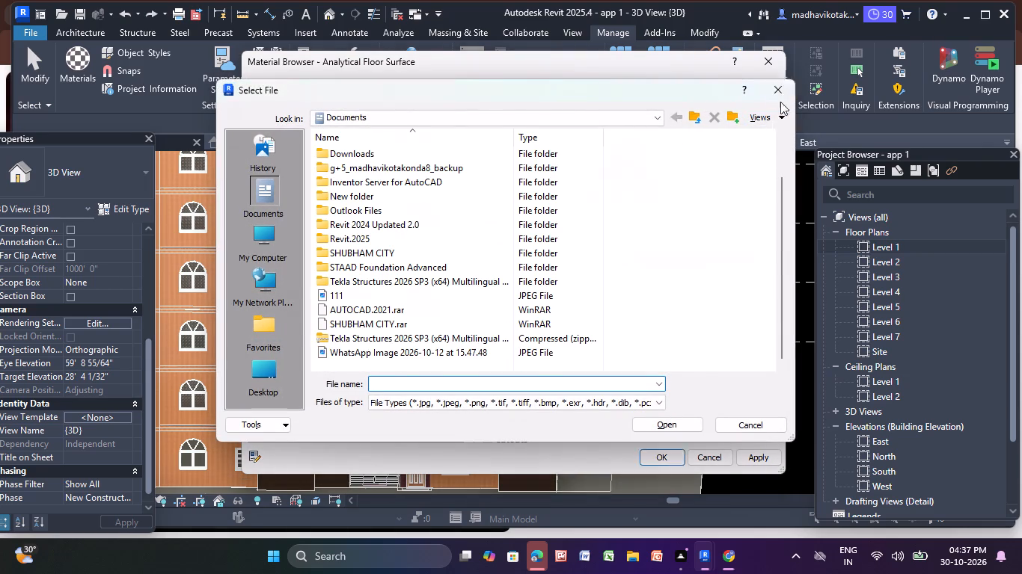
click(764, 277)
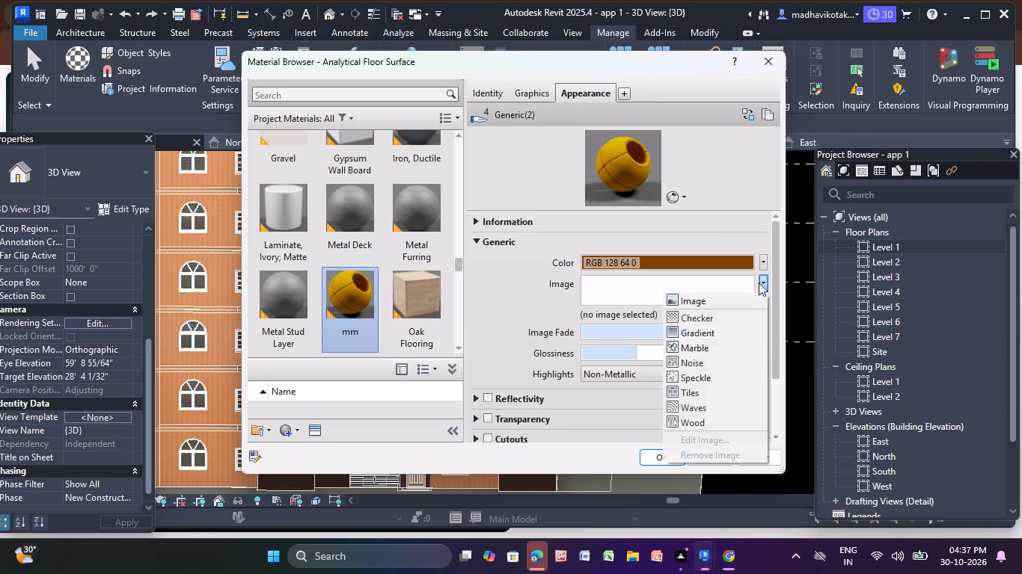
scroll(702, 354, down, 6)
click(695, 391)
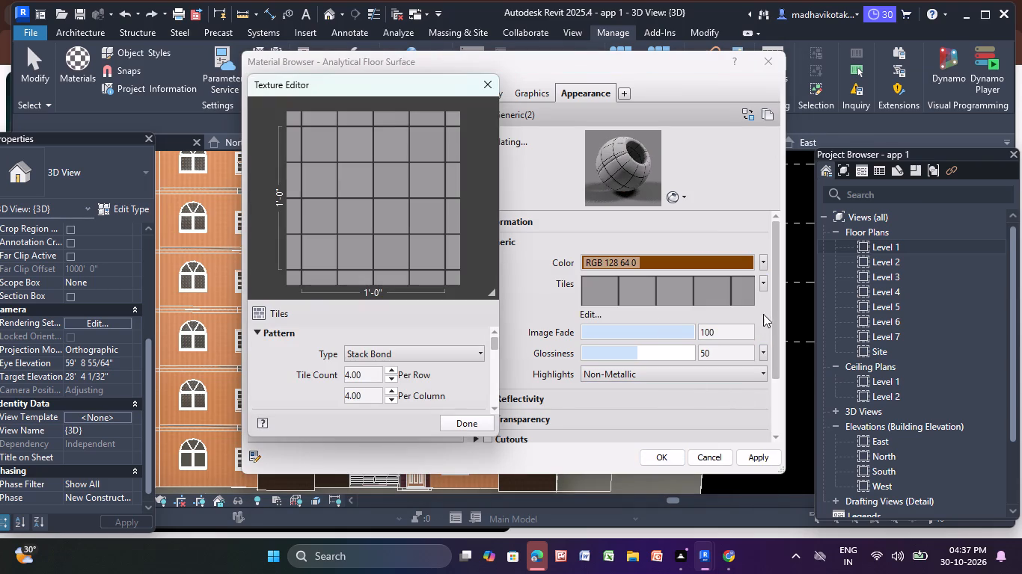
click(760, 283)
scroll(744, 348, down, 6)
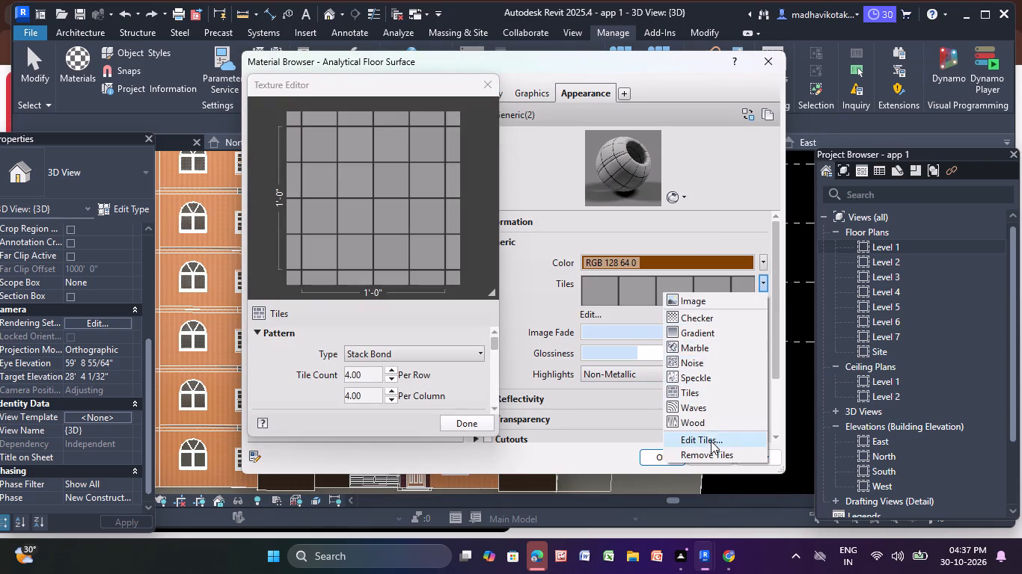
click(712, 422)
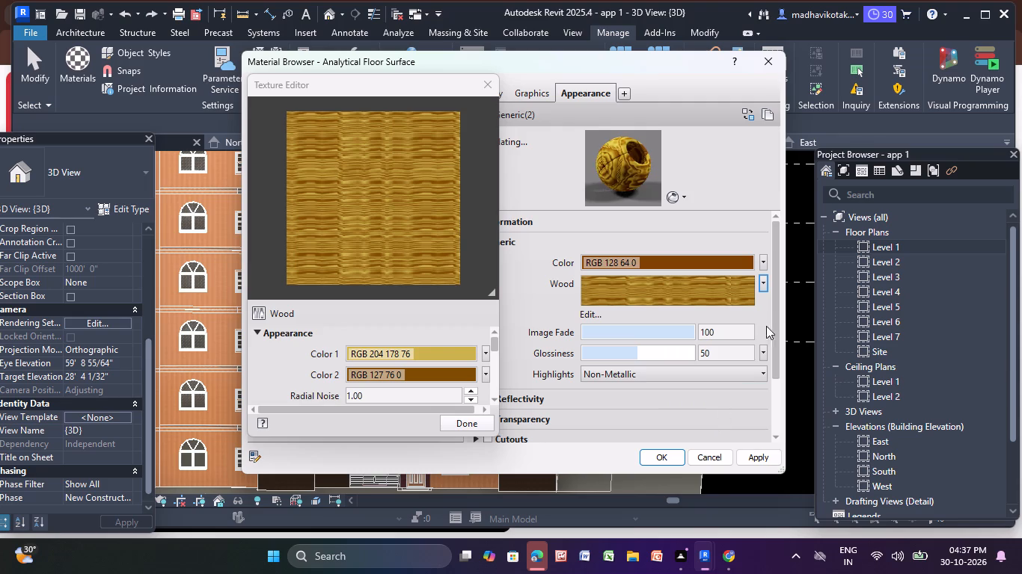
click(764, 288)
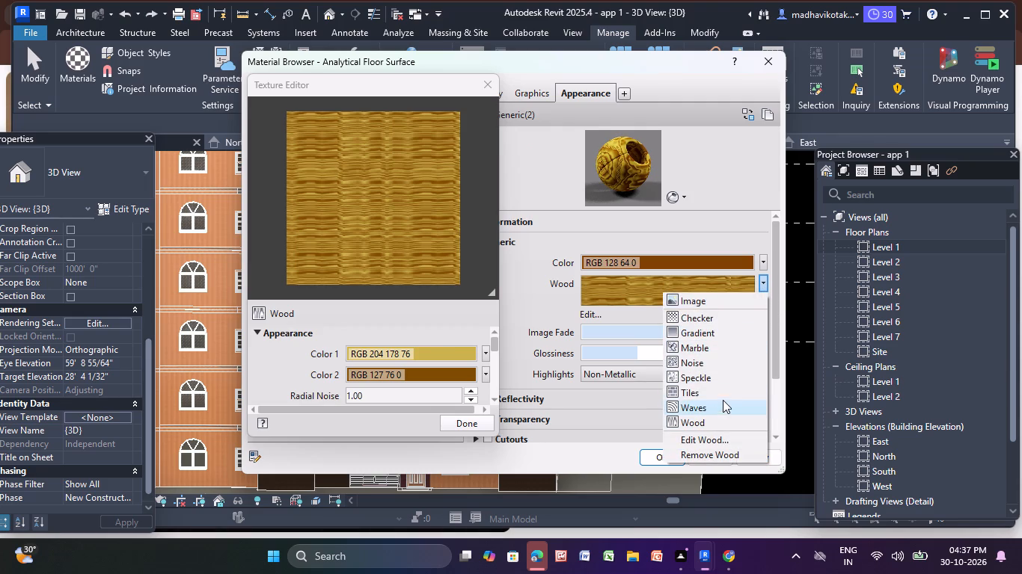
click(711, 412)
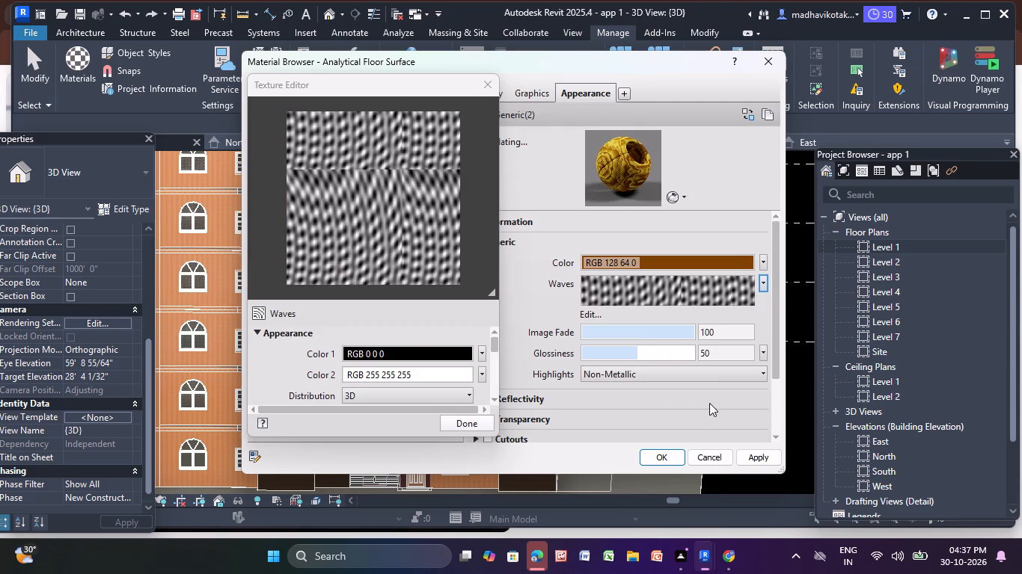
Set the mm material's appearance image to a Gradient texture and apply the material changes.
click(762, 285)
click(739, 332)
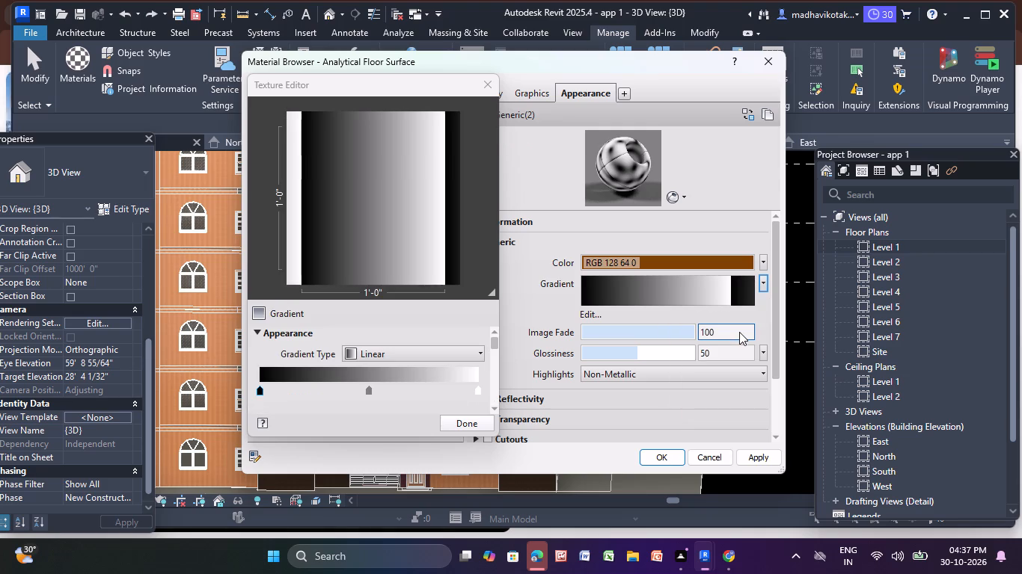
click(756, 459)
click(668, 455)
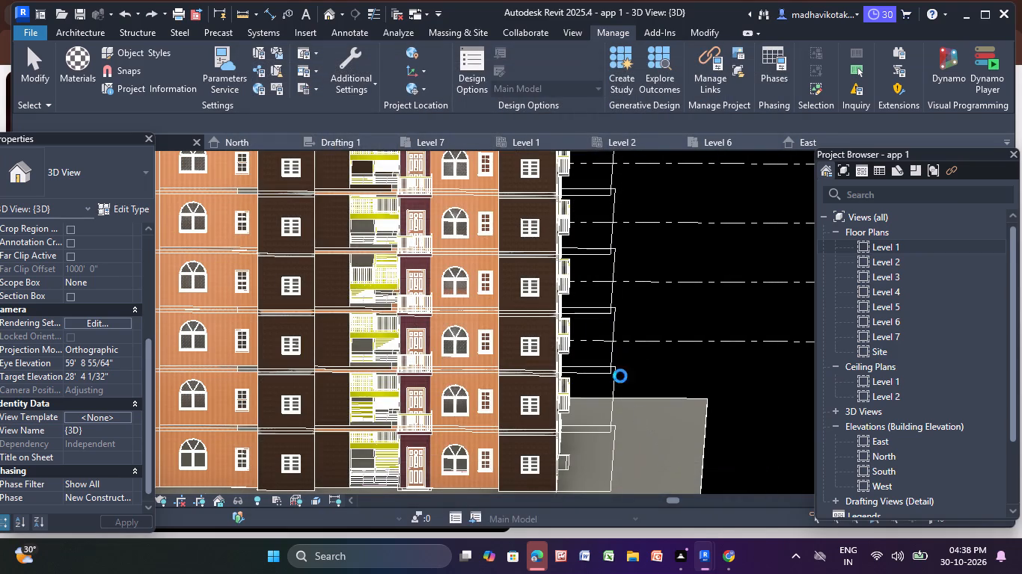
Paint the top floor's brick wall face around the balcony door with the mm material.
middle_drag(388, 221, 416, 314)
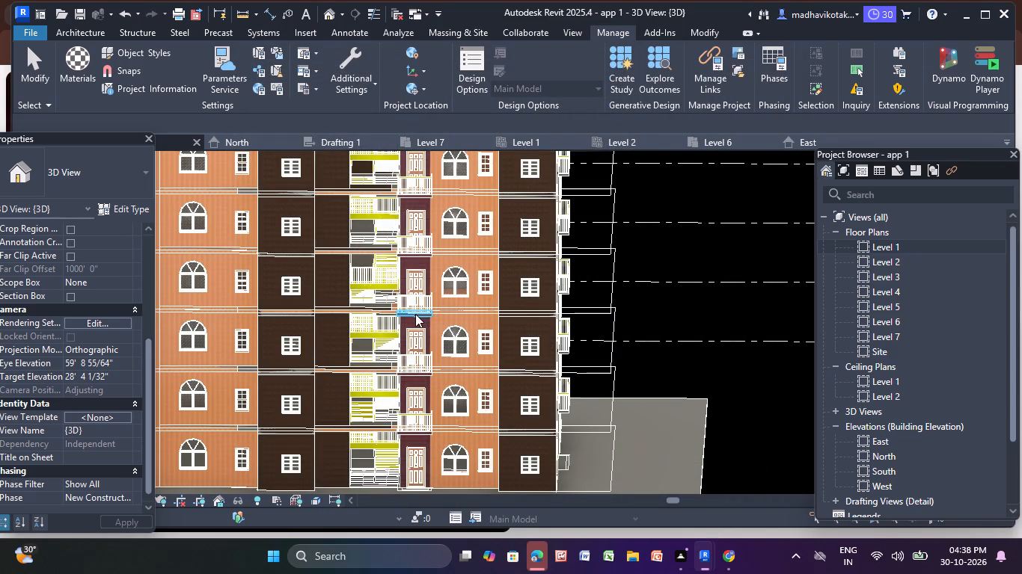
scroll(409, 163, up, 7)
middle_drag(357, 245, 428, 358)
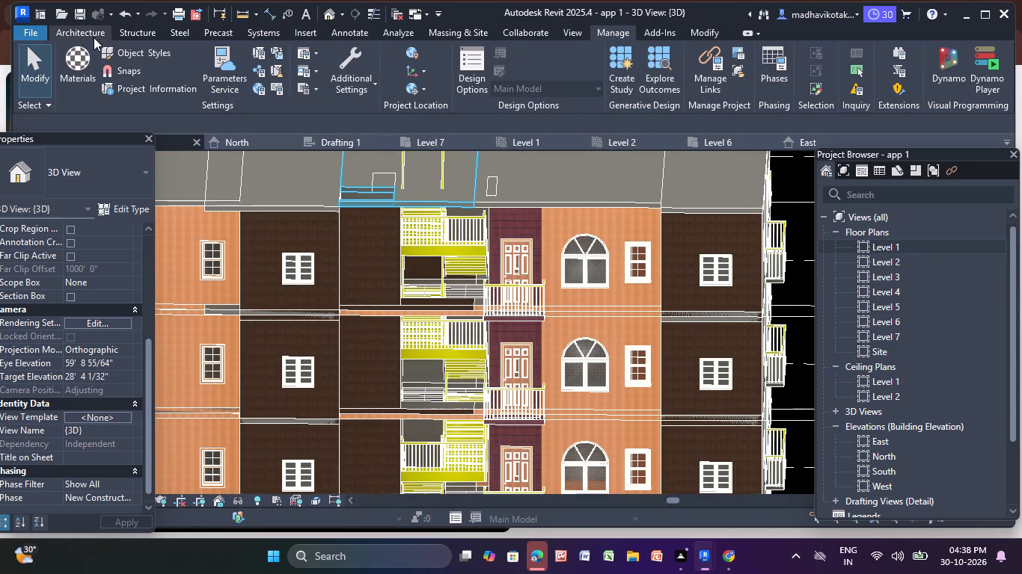
click(94, 37)
click(500, 72)
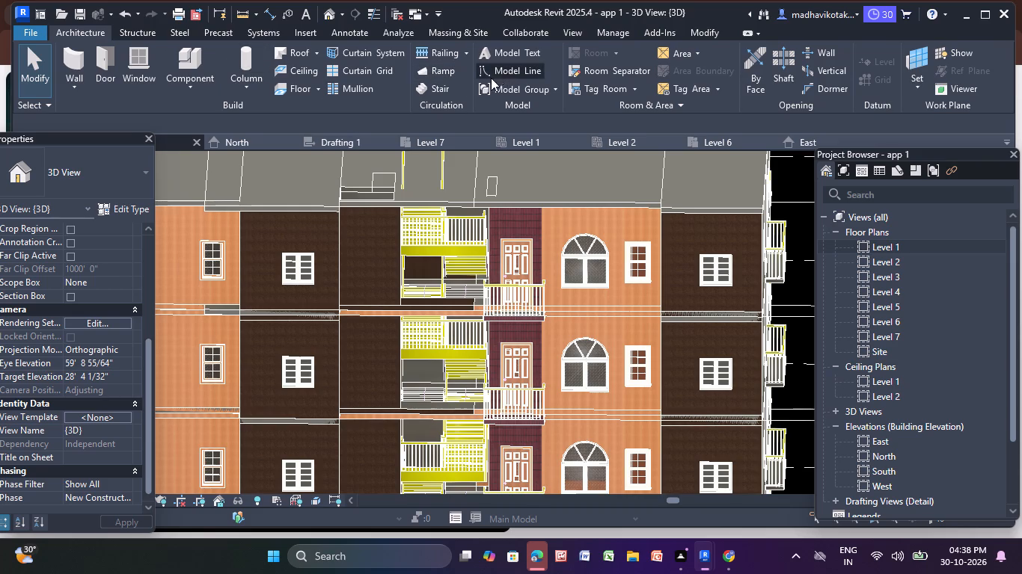
click(269, 72)
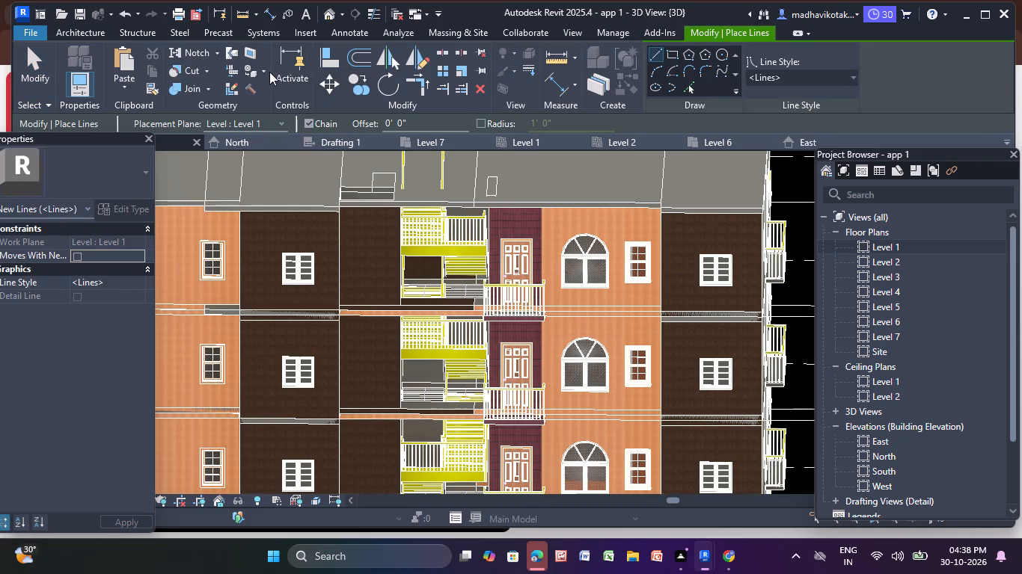
click(262, 72)
click(263, 99)
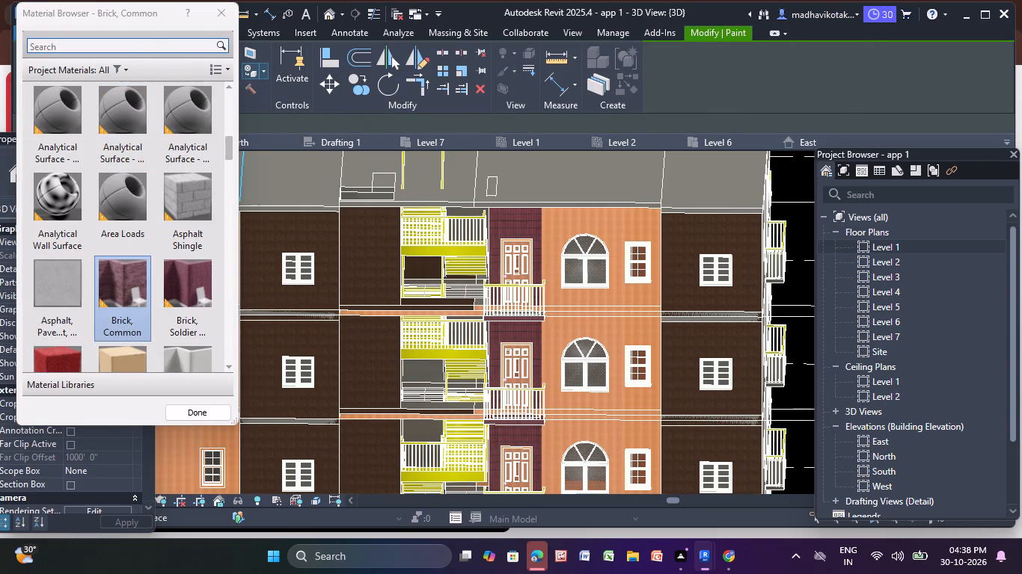
click(129, 46)
text(mm)
click(182, 123)
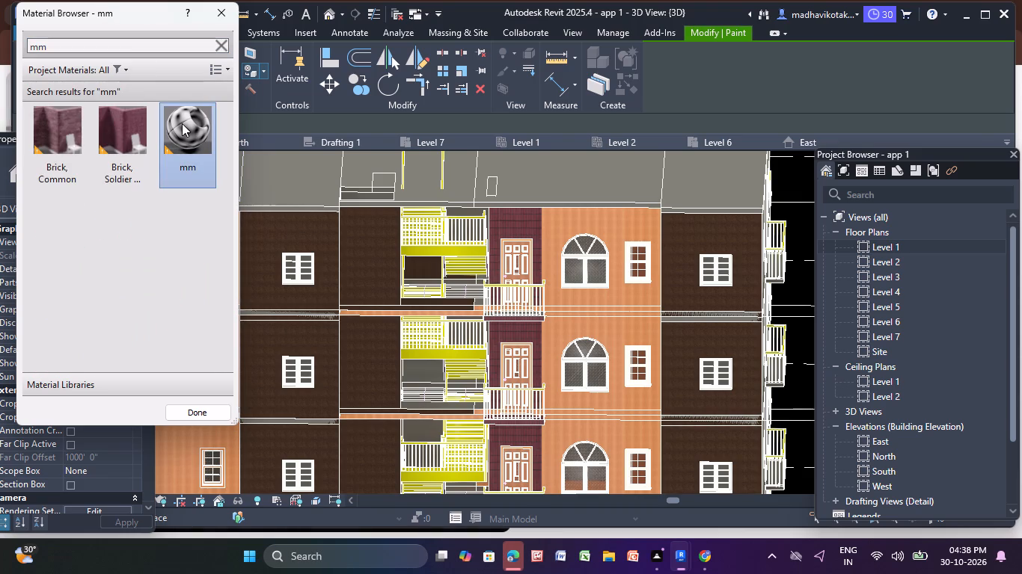
click(182, 123)
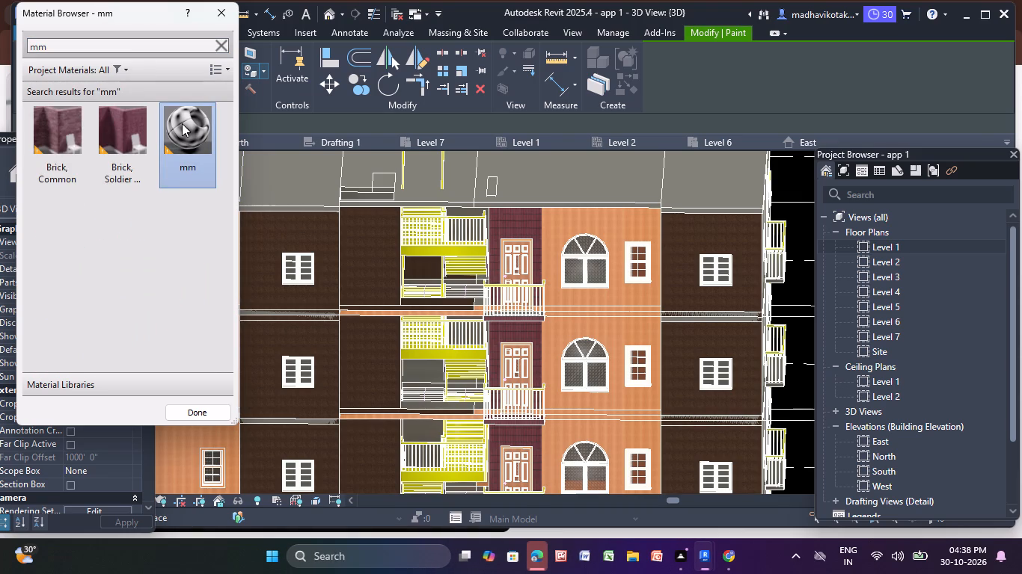
scroll(499, 223, up, 5)
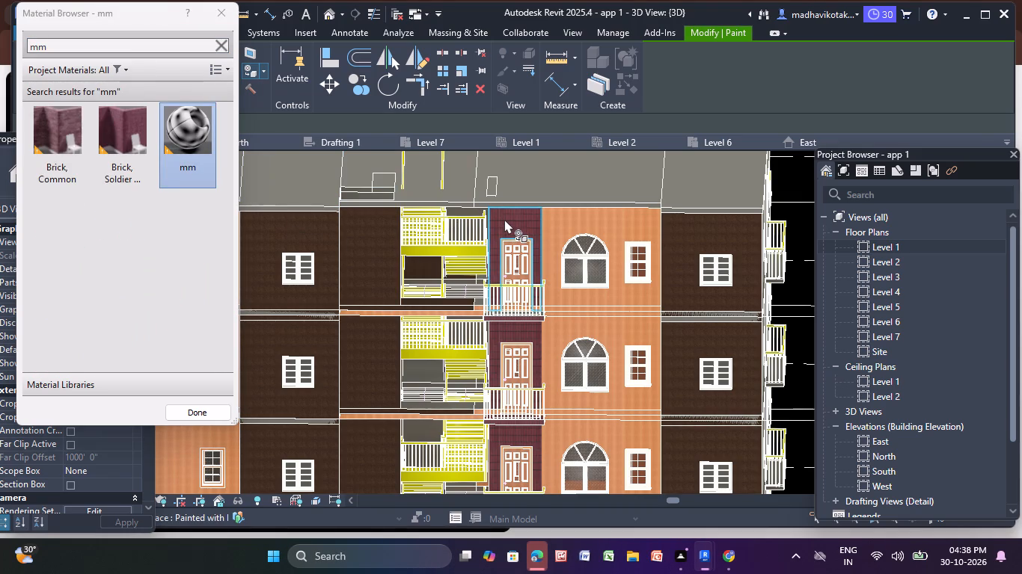
scroll(504, 219, up, 4)
click(504, 219)
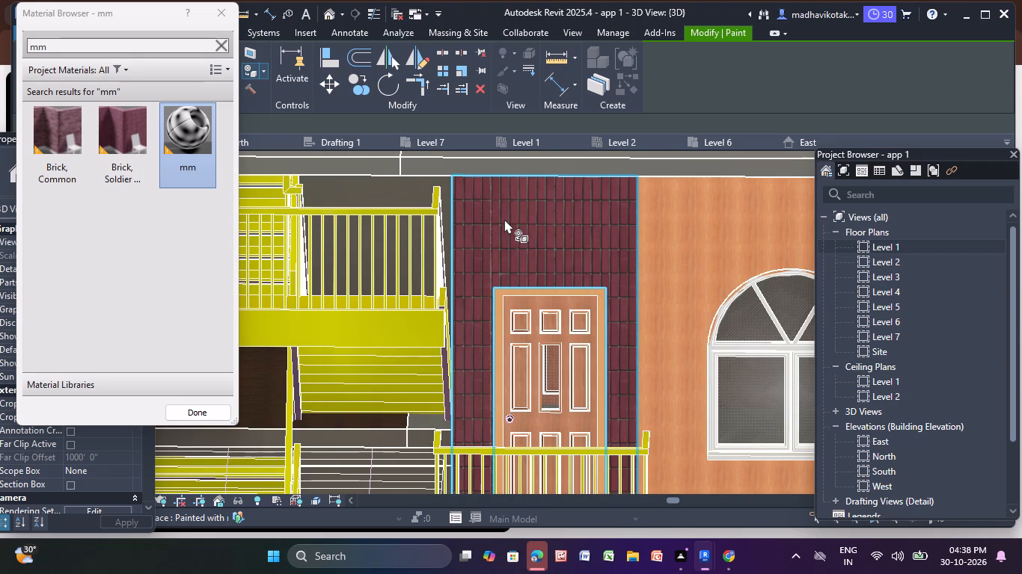
Paint the brick wall faces around the balcony doors on the three floors below the top floor with mm.
scroll(504, 219, down, 7)
scroll(533, 277, down, 6)
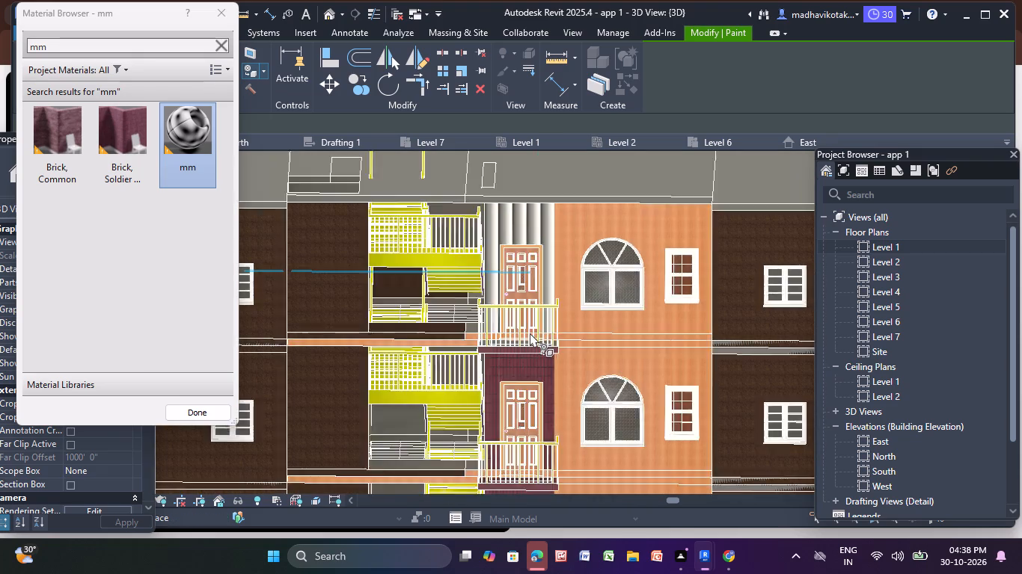
scroll(527, 339, down, 5)
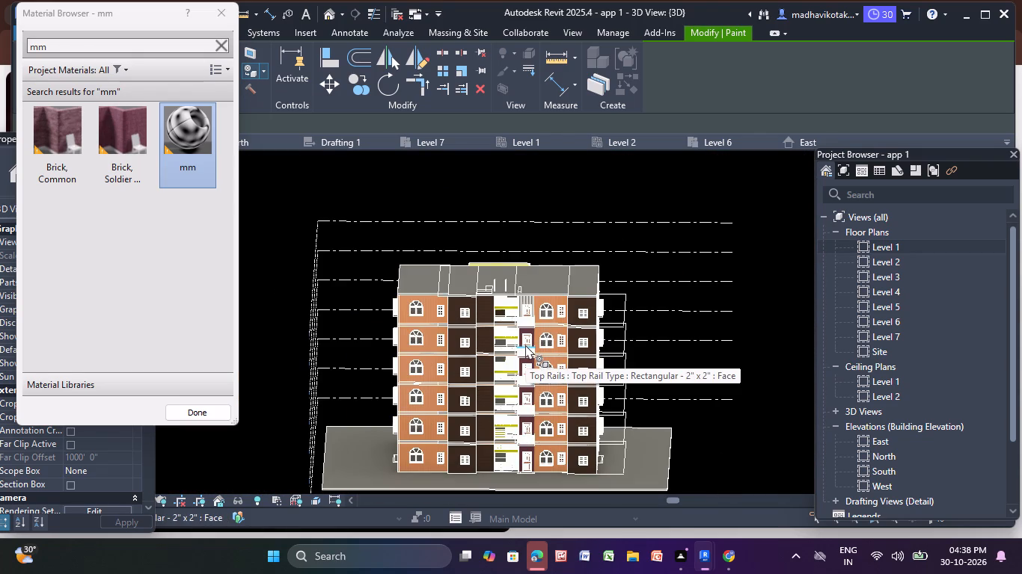
scroll(498, 306, up, 5)
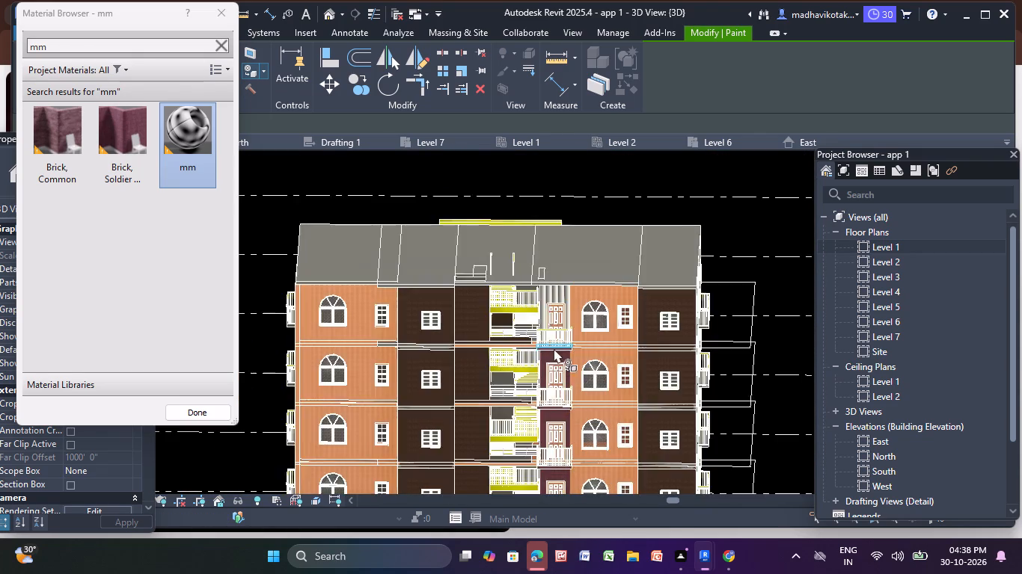
scroll(566, 359, up, 9)
click(548, 349)
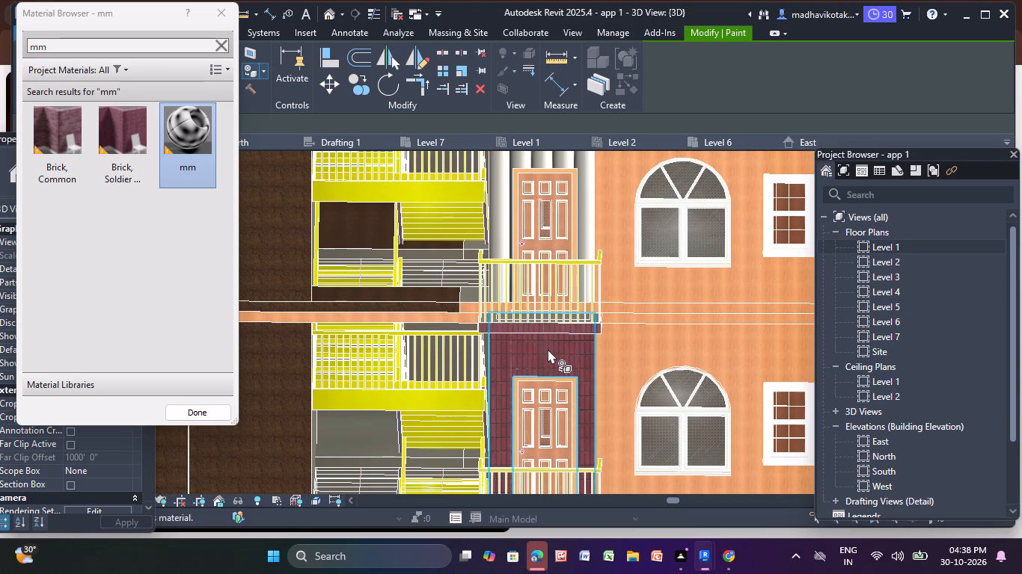
scroll(548, 349, down, 5)
middle_drag(548, 349, 425, 152)
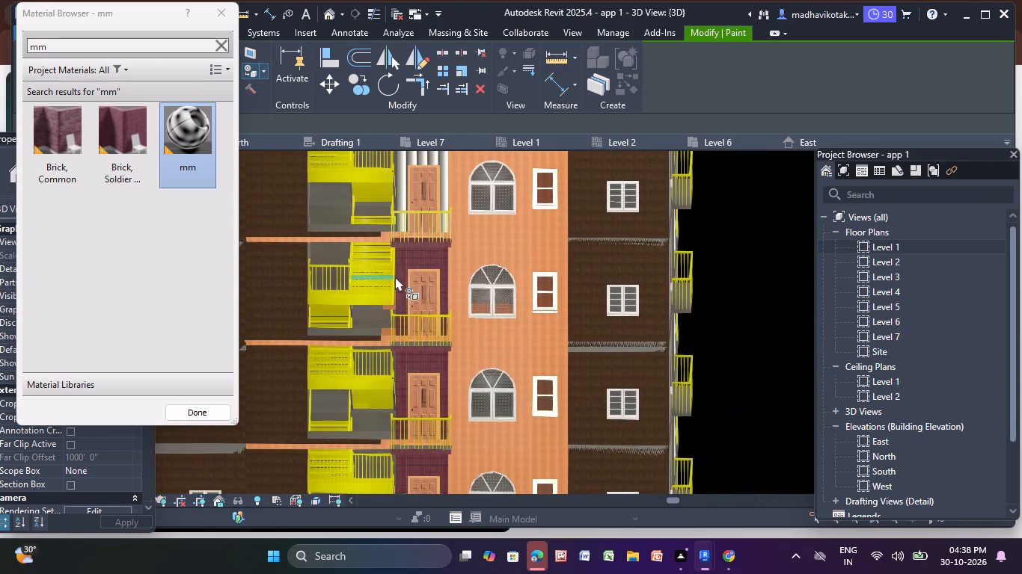
click(417, 255)
click(412, 362)
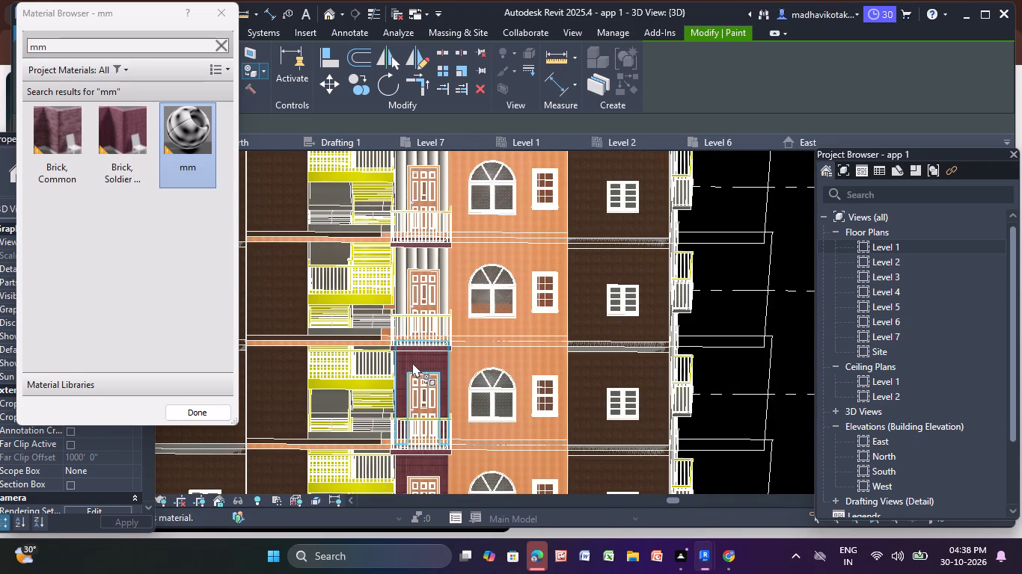
Paint the brick wall faces around the doors on the two lowest floors with mm.
middle_drag(412, 359, 420, 214)
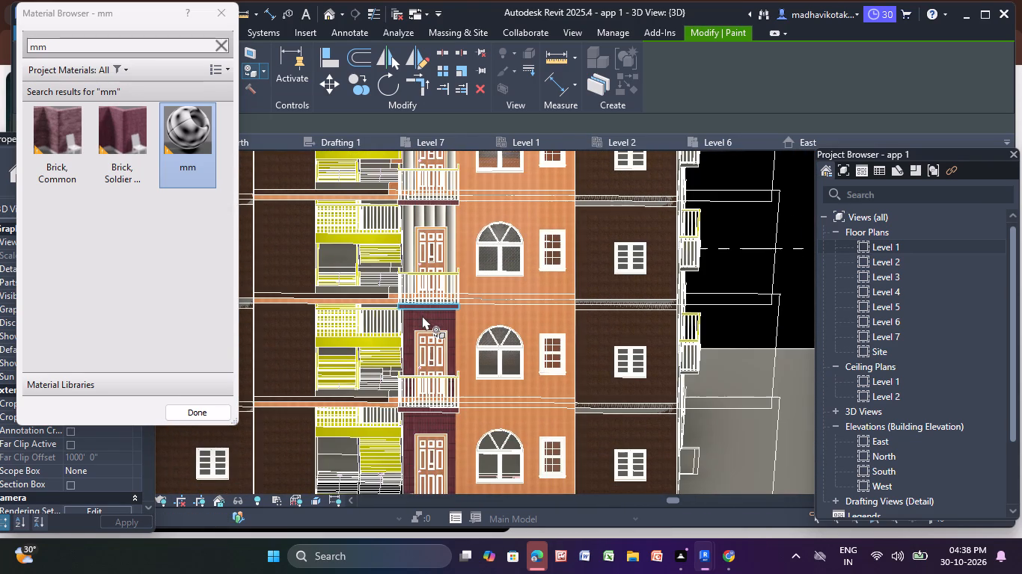
click(422, 315)
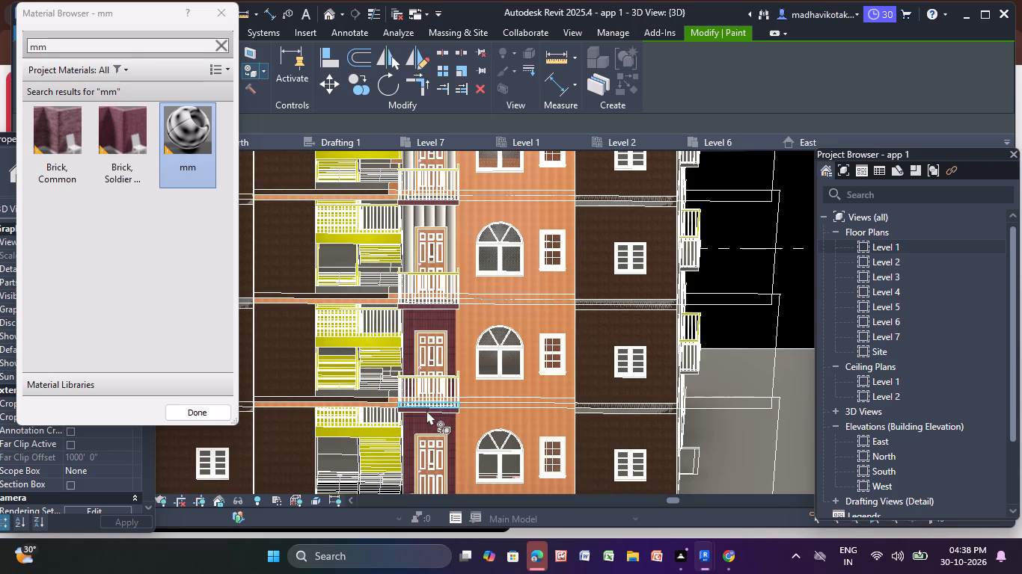
click(423, 418)
scroll(422, 419, up, 4)
click(420, 419)
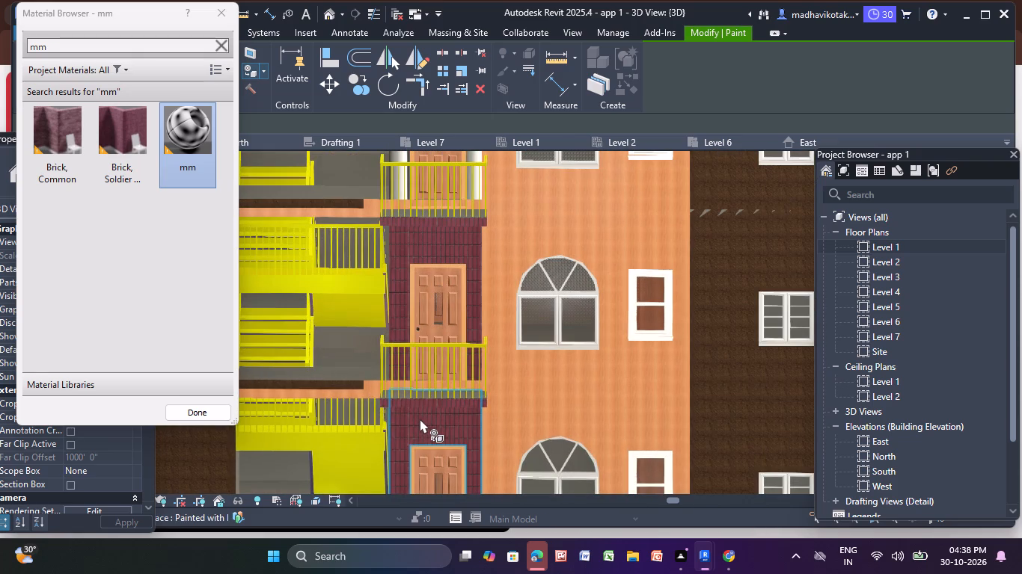
click(433, 238)
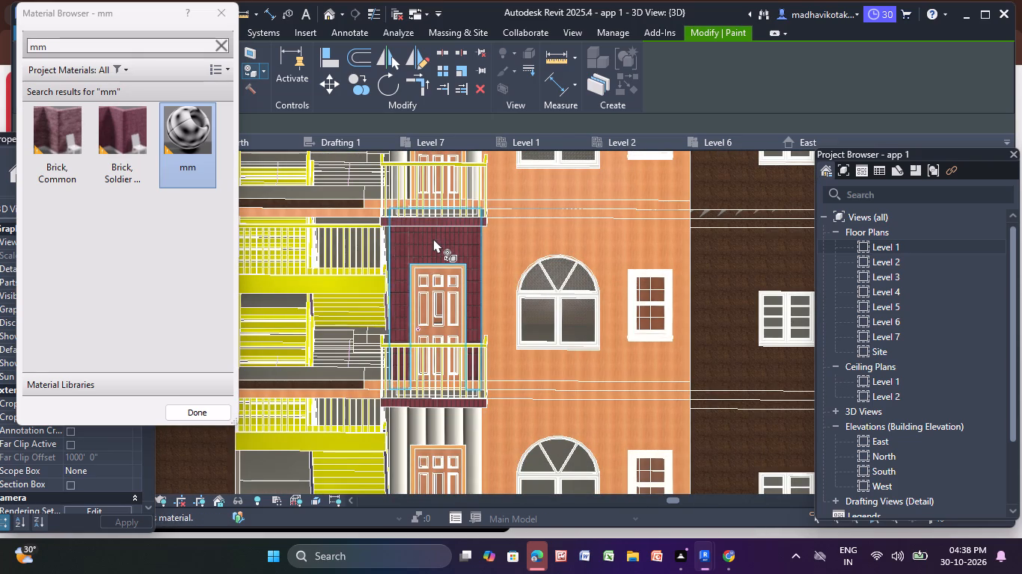
Paint the brick front slab edges of the two lowest balconies in the door bay with mm.
scroll(418, 212, up, 5)
middle_click(418, 212)
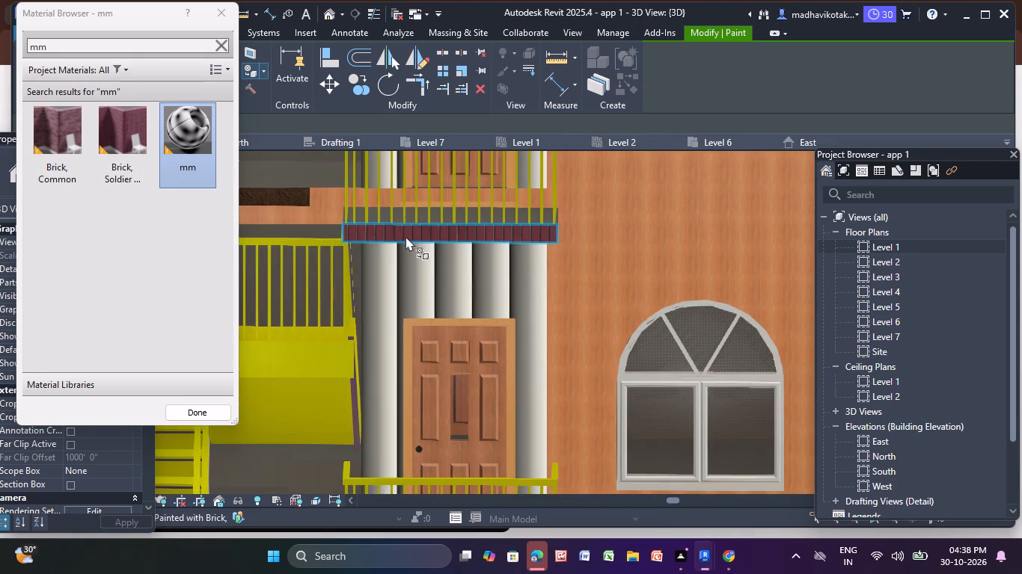
click(406, 234)
scroll(406, 234, down, 7)
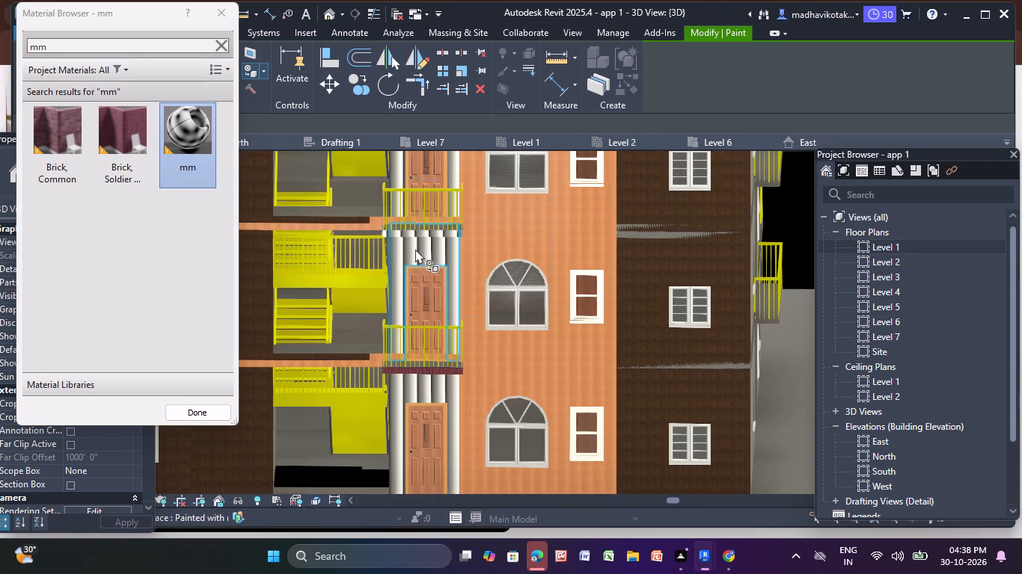
middle_drag(419, 273, 404, 76)
scroll(393, 183, up, 9)
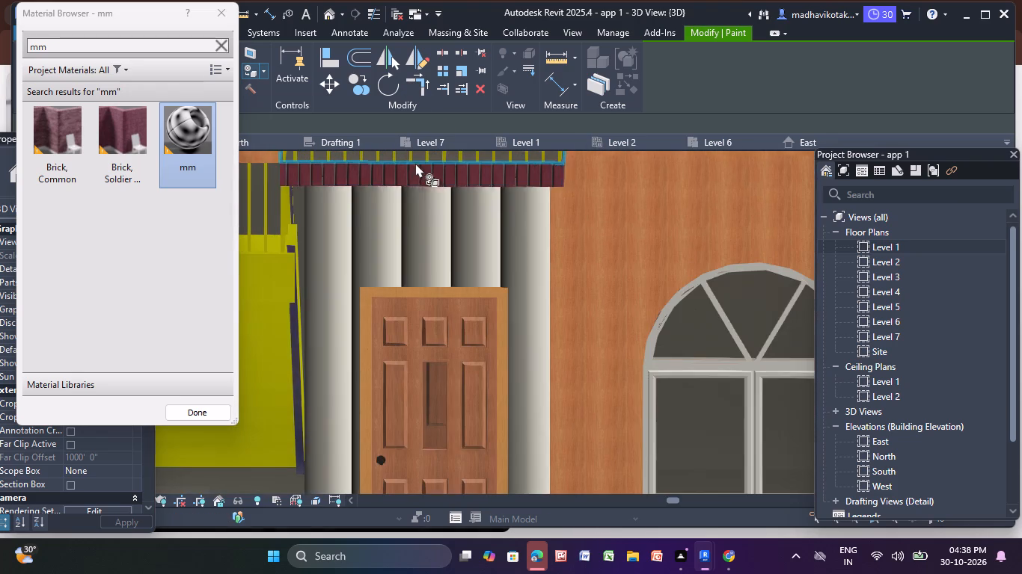
click(411, 171)
scroll(411, 171, down, 6)
scroll(411, 171, up, 3)
scroll(411, 171, down, 1)
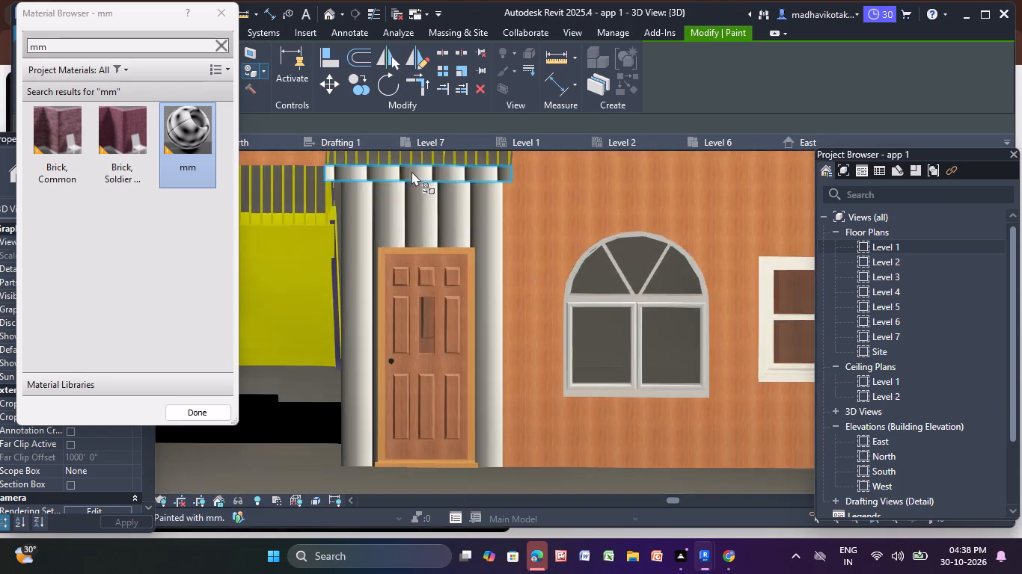
Paint the brick front slab edge of a balcony higher up in the same door bay with mm.
scroll(411, 171, down, 8)
middle_drag(420, 271, 434, 434)
middle_drag(403, 243, 414, 337)
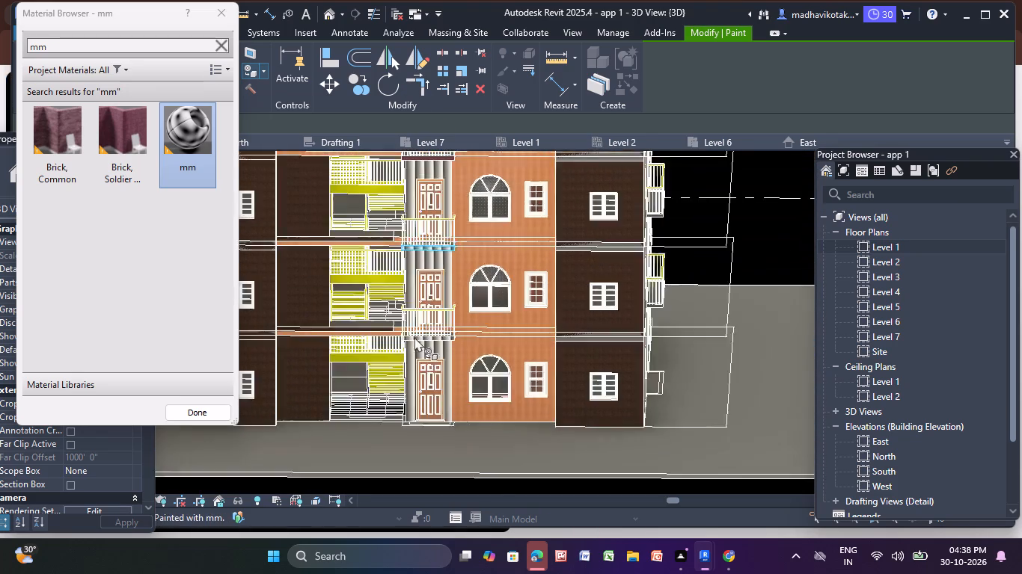
middle_drag(414, 337, 412, 392)
scroll(419, 286, up, 3)
middle_drag(432, 241, 430, 391)
scroll(429, 360, up, 3)
middle_drag(429, 360, 431, 351)
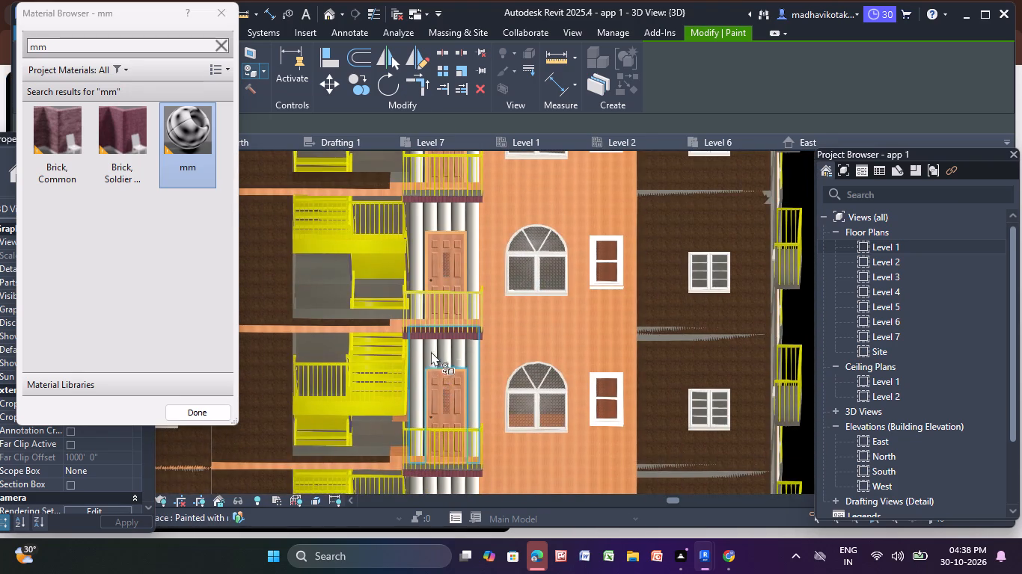
middle_drag(431, 351, 432, 350)
scroll(431, 351, up, 5)
click(467, 299)
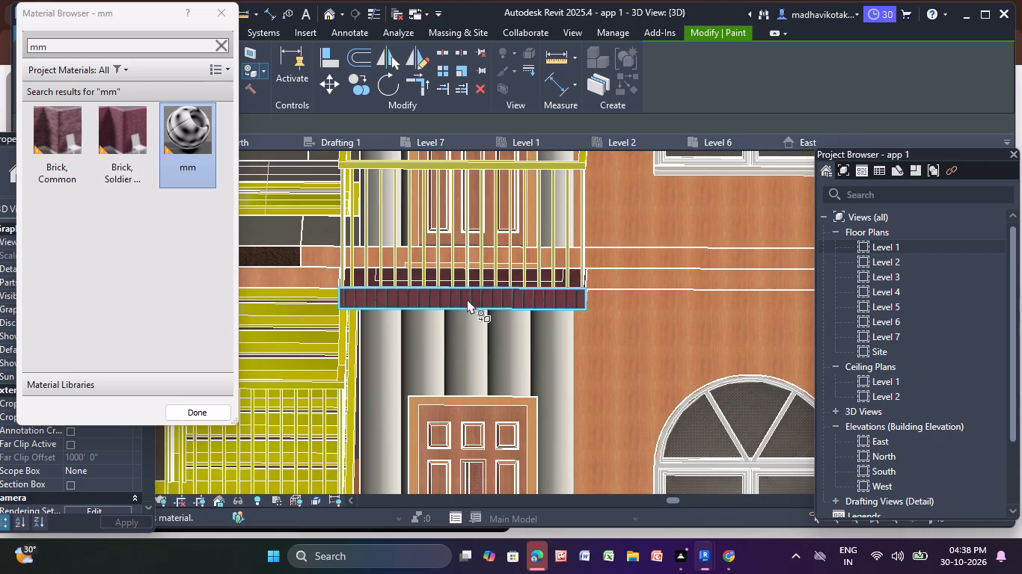
Paint the grey strip behind the railing and the brick front slab edge of the next balcony up in the door bay with mm.
scroll(453, 274, down, 6)
middle_drag(453, 274, 429, 493)
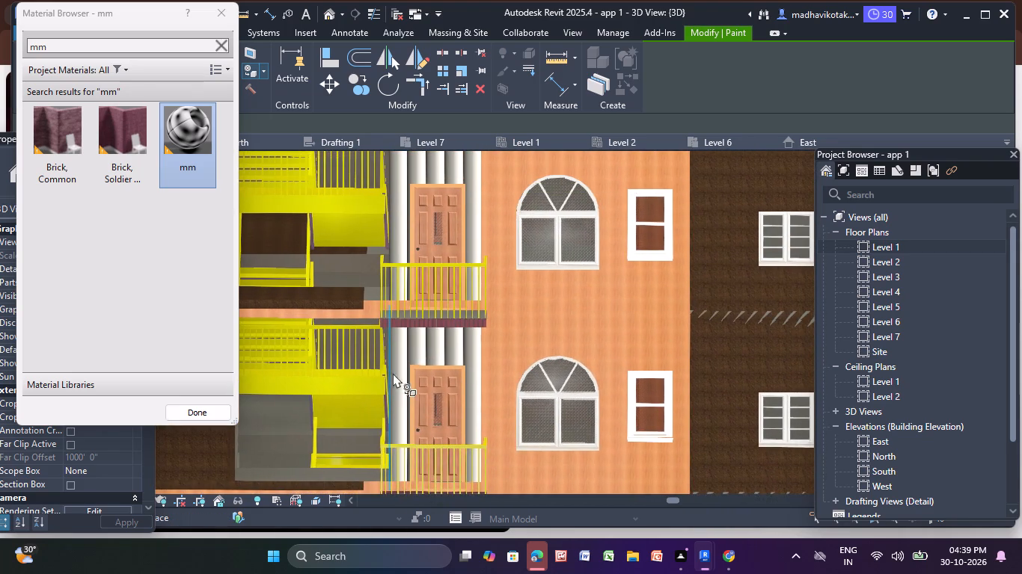
scroll(398, 371, up, 4)
scroll(458, 303, up, 4)
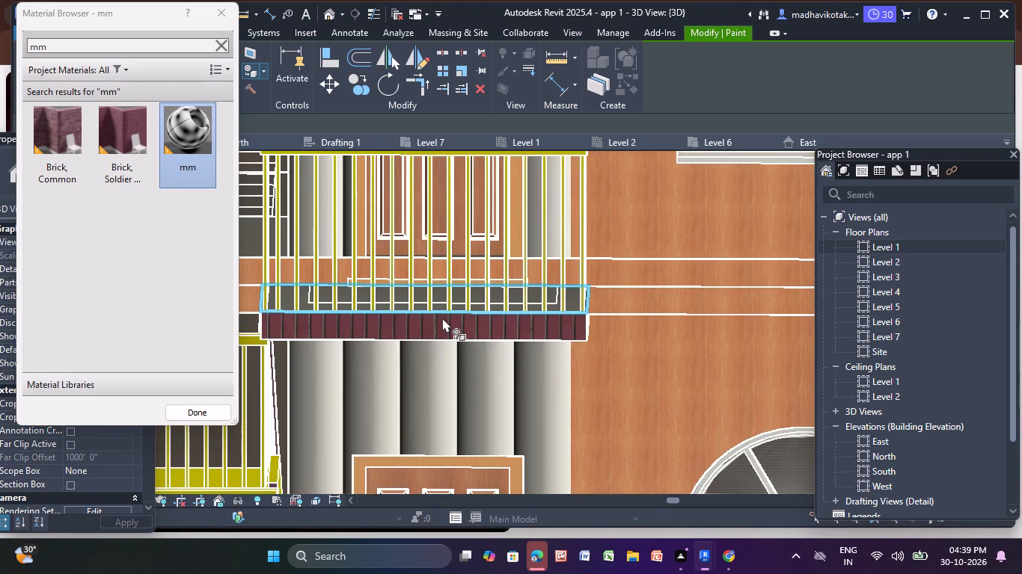
click(442, 318)
click(428, 321)
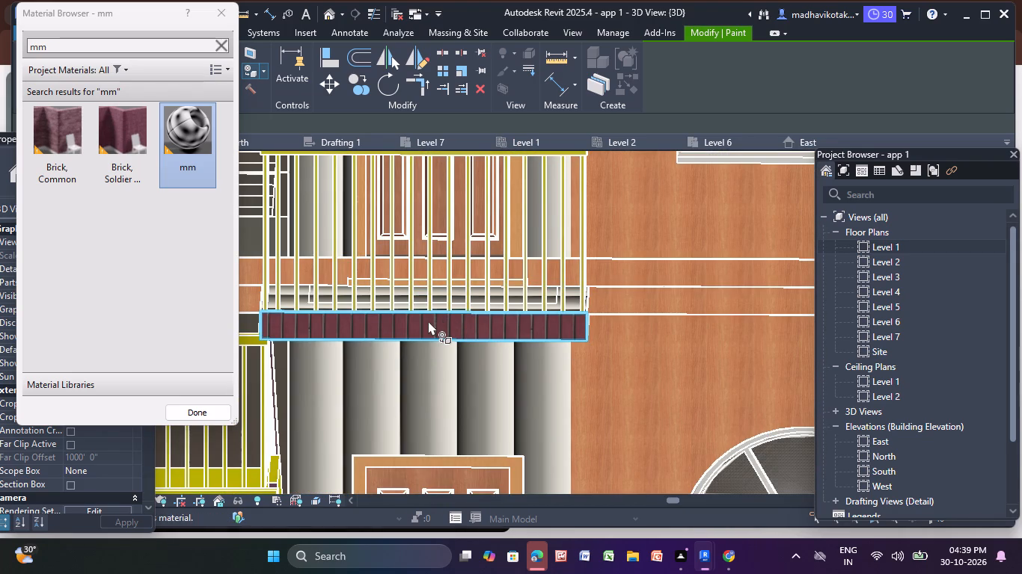
On the building's grey side facade, paint the wall faces around the double balcony doors on the two top floors with mm.
scroll(428, 321, down, 10)
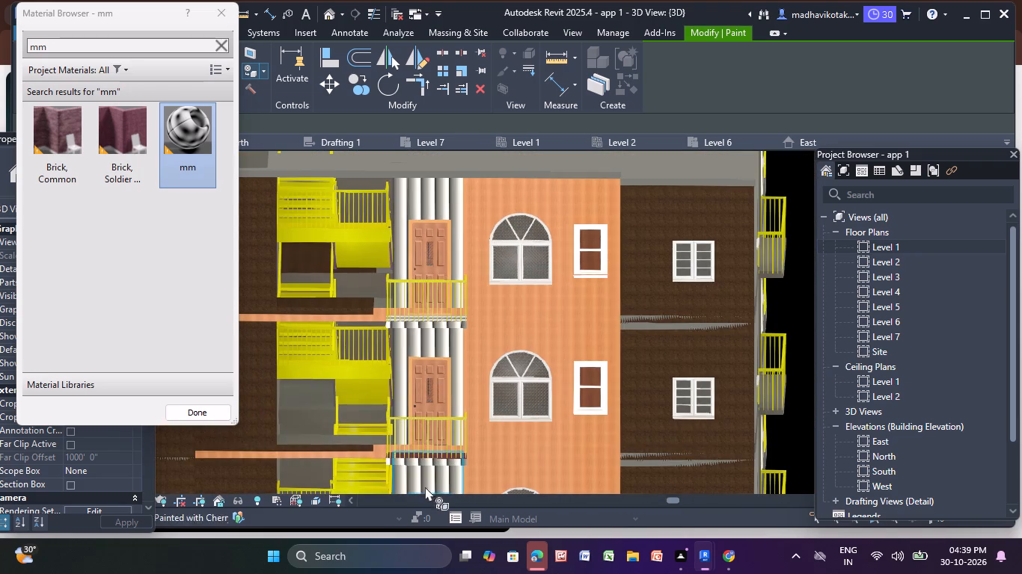
scroll(482, 279, down, 5)
middle_drag(454, 257, 436, 312)
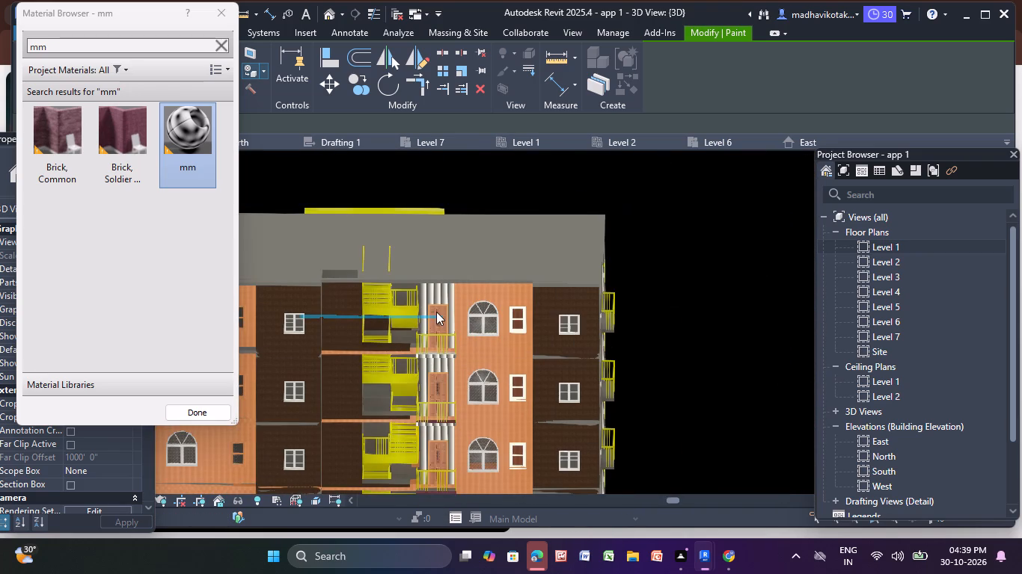
scroll(436, 312, up, 10)
scroll(421, 348, down, 10)
scroll(501, 266, down, 4)
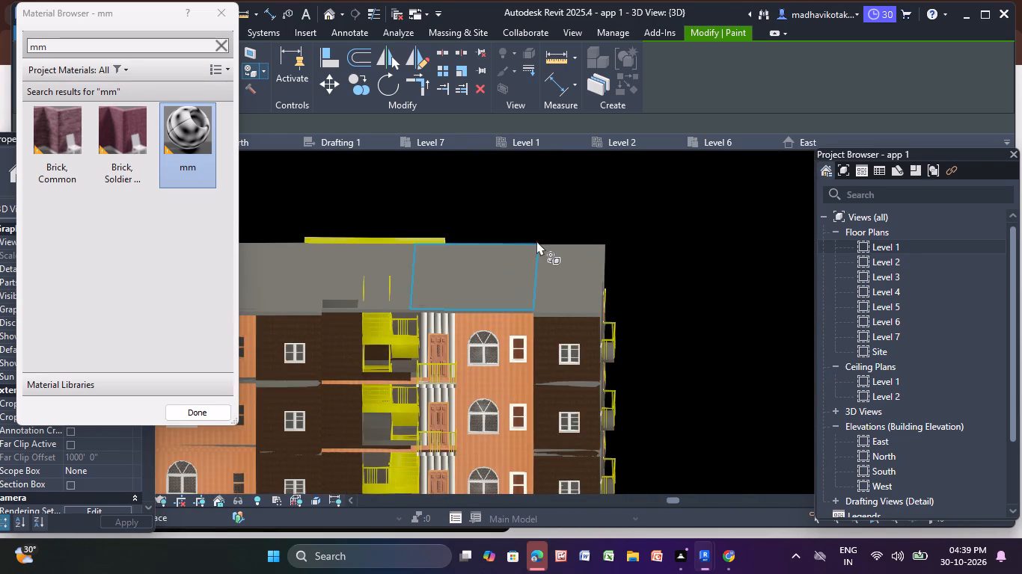
scroll(560, 233, down, 2)
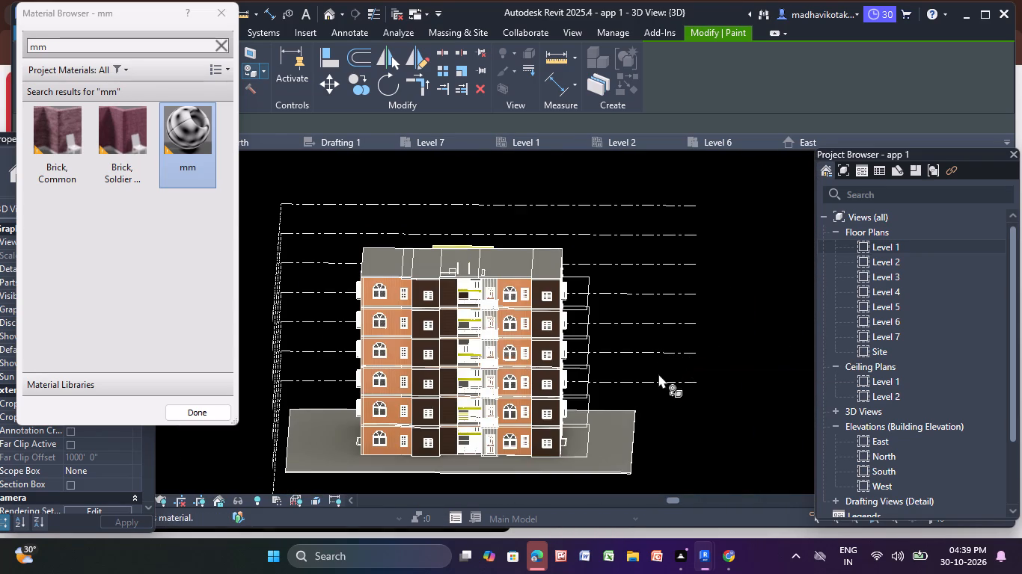
shift+middle_drag(649, 381, 812, 334)
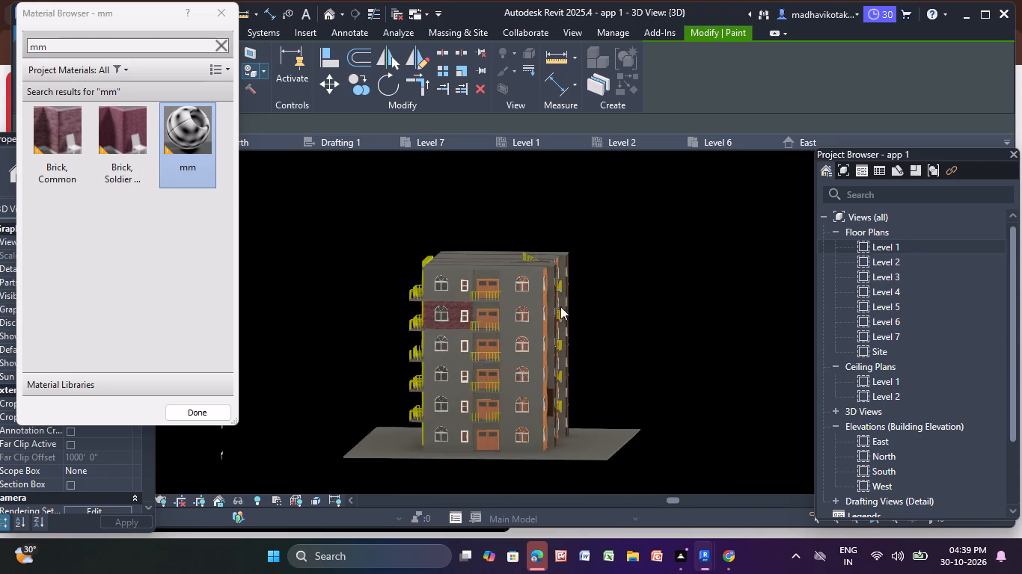
shift+middle_drag(489, 297, 504, 298)
scroll(498, 277, up, 6)
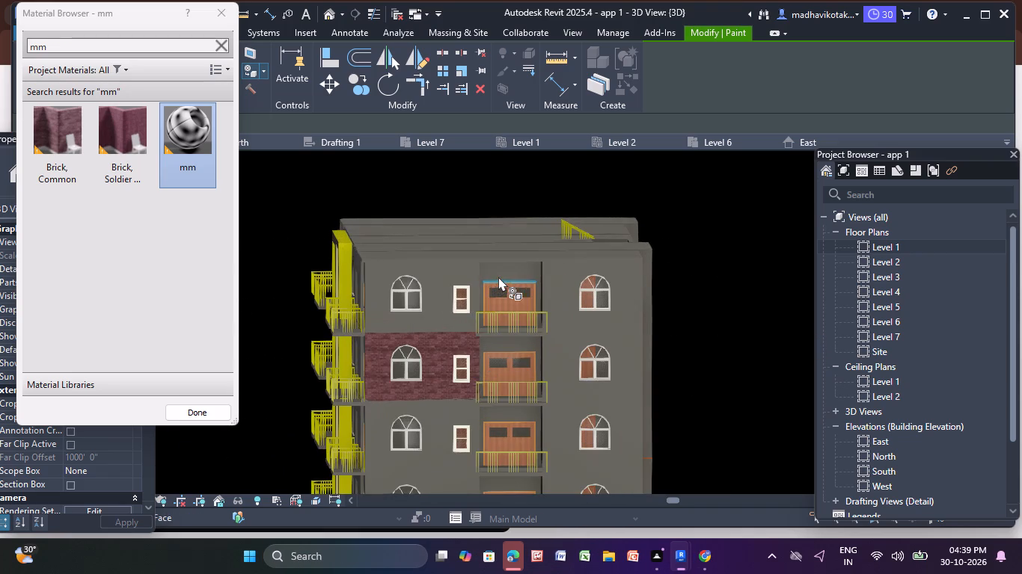
scroll(482, 274, up, 3)
click(502, 267)
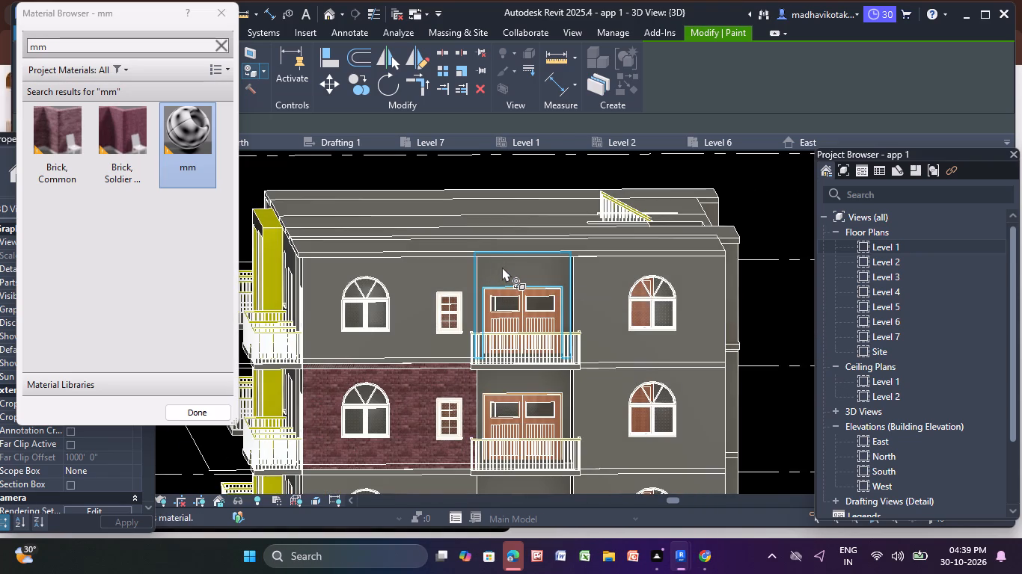
click(510, 377)
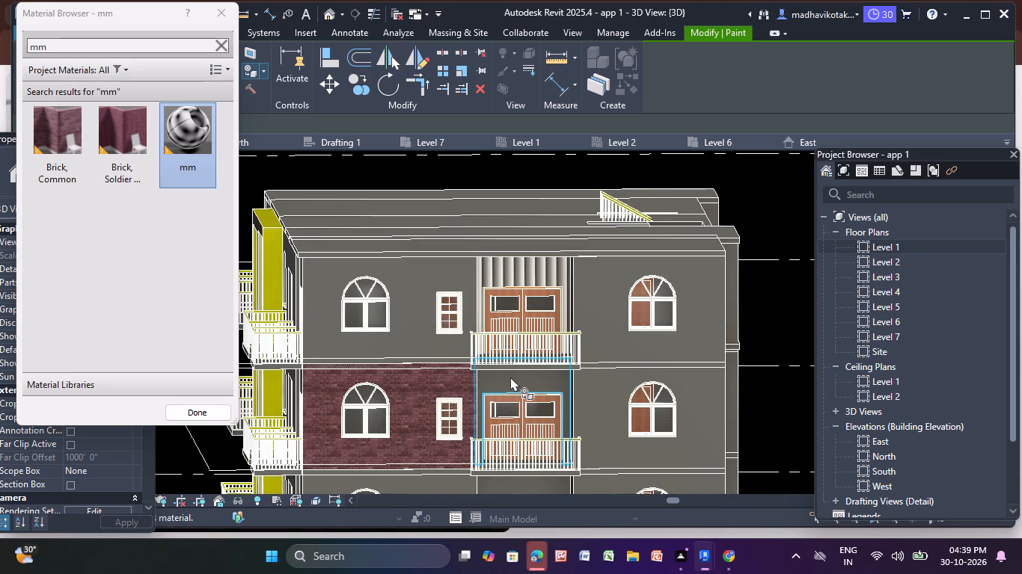
Paint the wall faces around the double doors on the four remaining lower floors of this facade with mm.
scroll(510, 377, down, 4)
middle_drag(507, 377, 456, 199)
scroll(466, 290, up, 4)
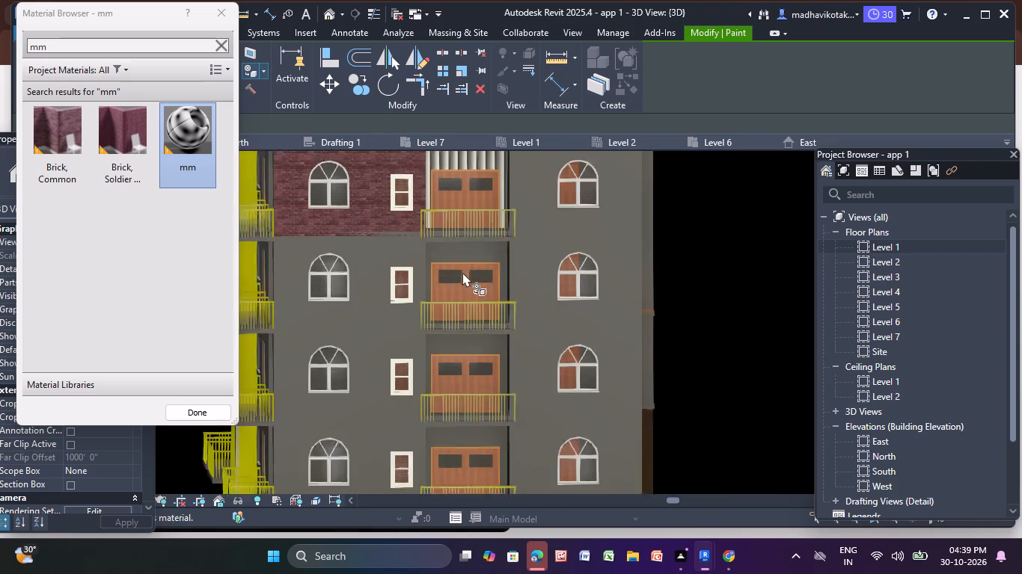
click(453, 245)
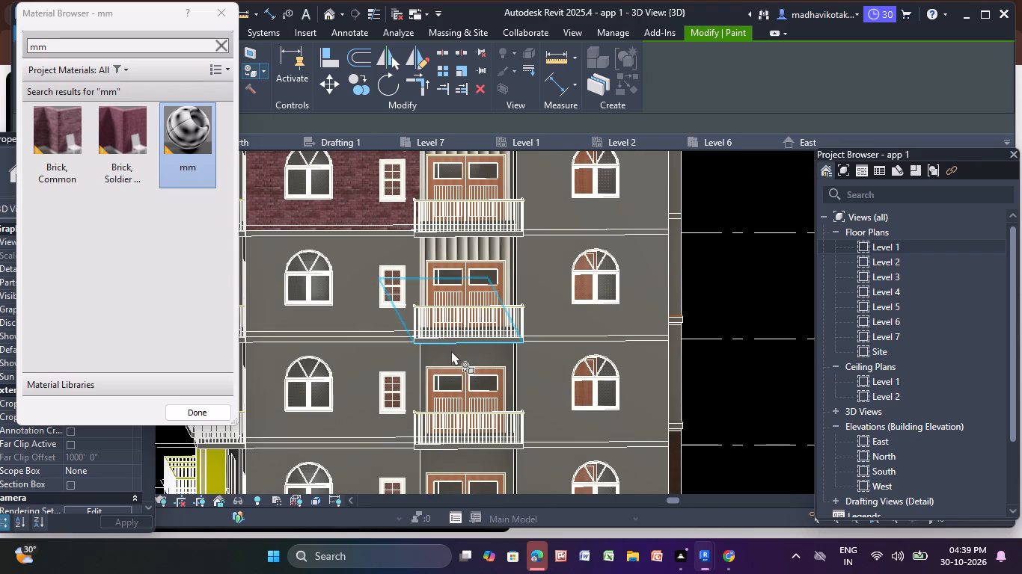
click(452, 357)
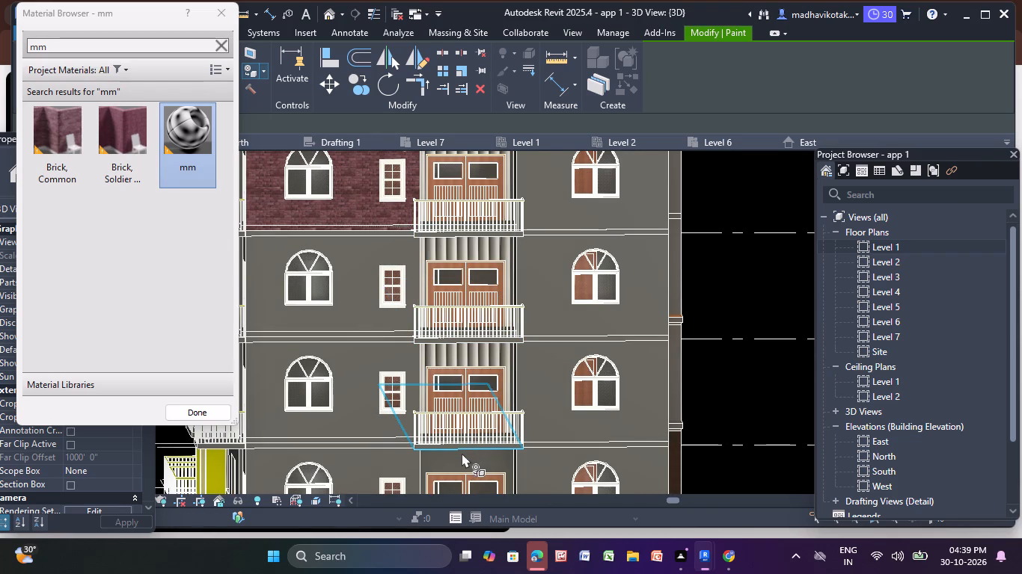
click(458, 460)
scroll(458, 451, down, 4)
middle_drag(450, 444, 388, 291)
scroll(400, 339, up, 5)
click(409, 382)
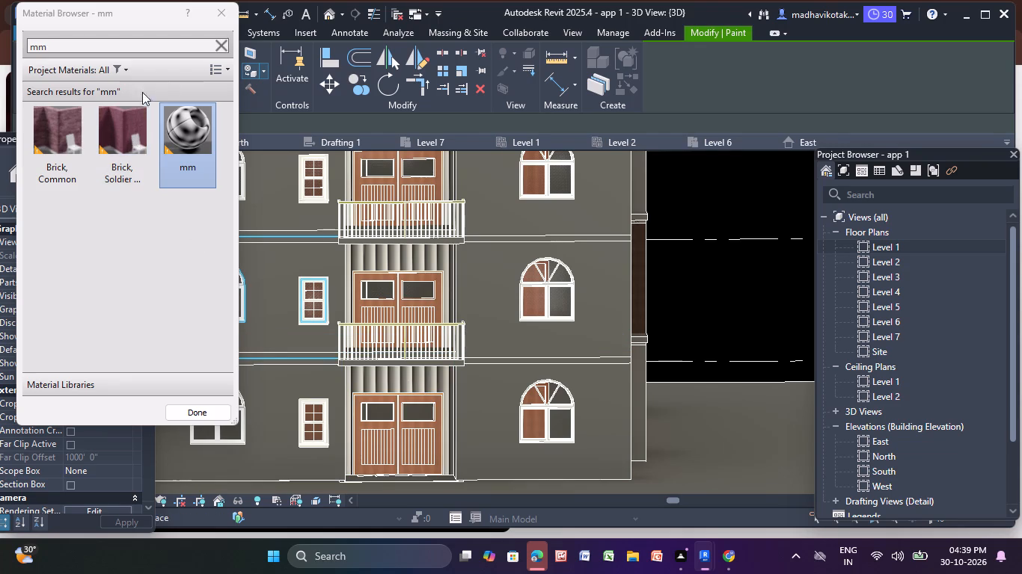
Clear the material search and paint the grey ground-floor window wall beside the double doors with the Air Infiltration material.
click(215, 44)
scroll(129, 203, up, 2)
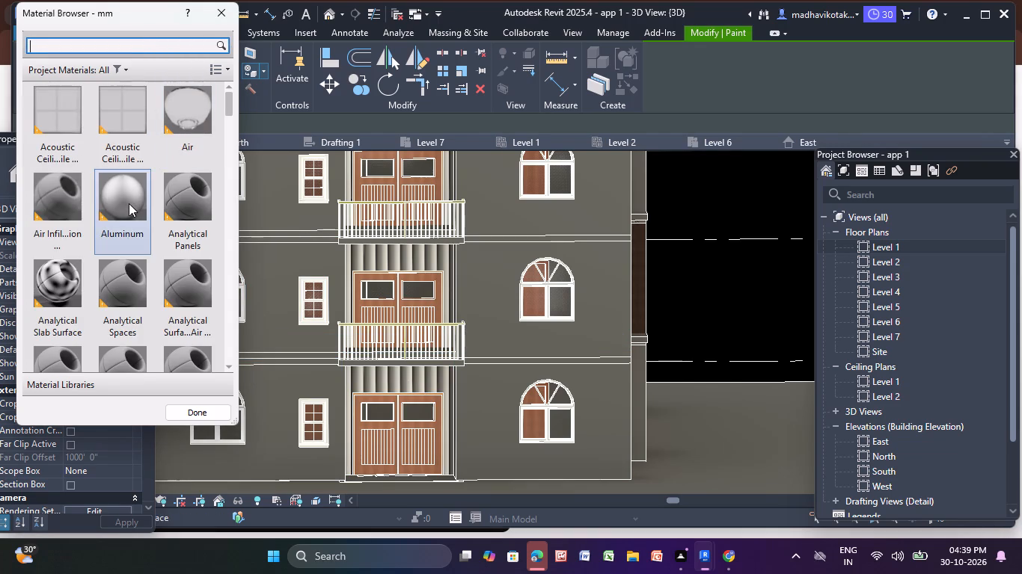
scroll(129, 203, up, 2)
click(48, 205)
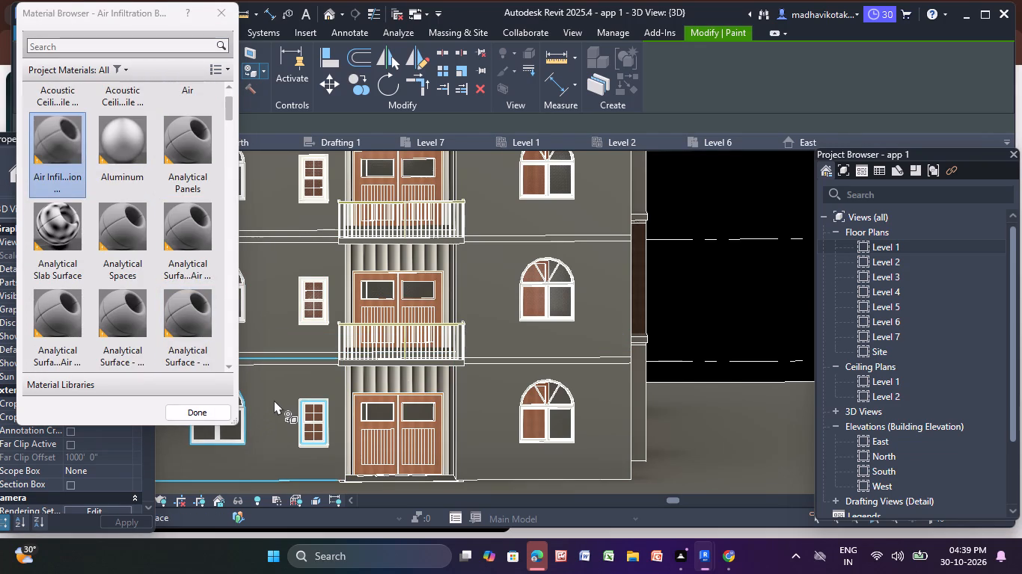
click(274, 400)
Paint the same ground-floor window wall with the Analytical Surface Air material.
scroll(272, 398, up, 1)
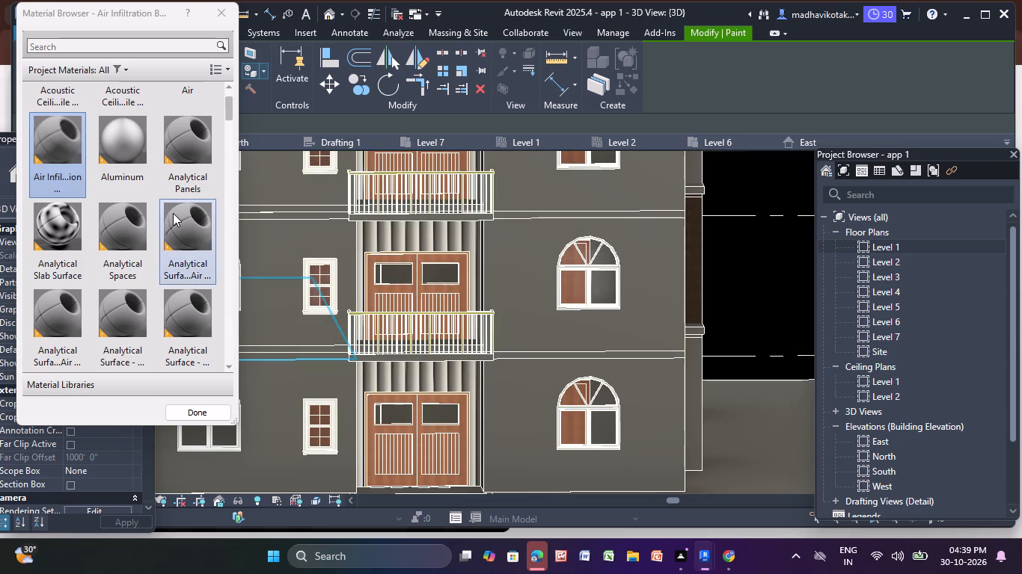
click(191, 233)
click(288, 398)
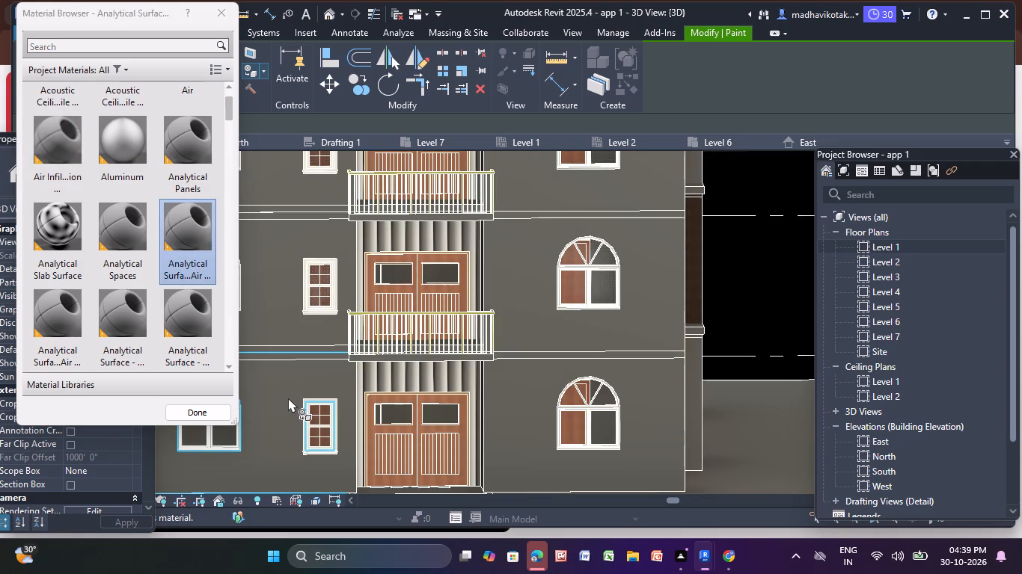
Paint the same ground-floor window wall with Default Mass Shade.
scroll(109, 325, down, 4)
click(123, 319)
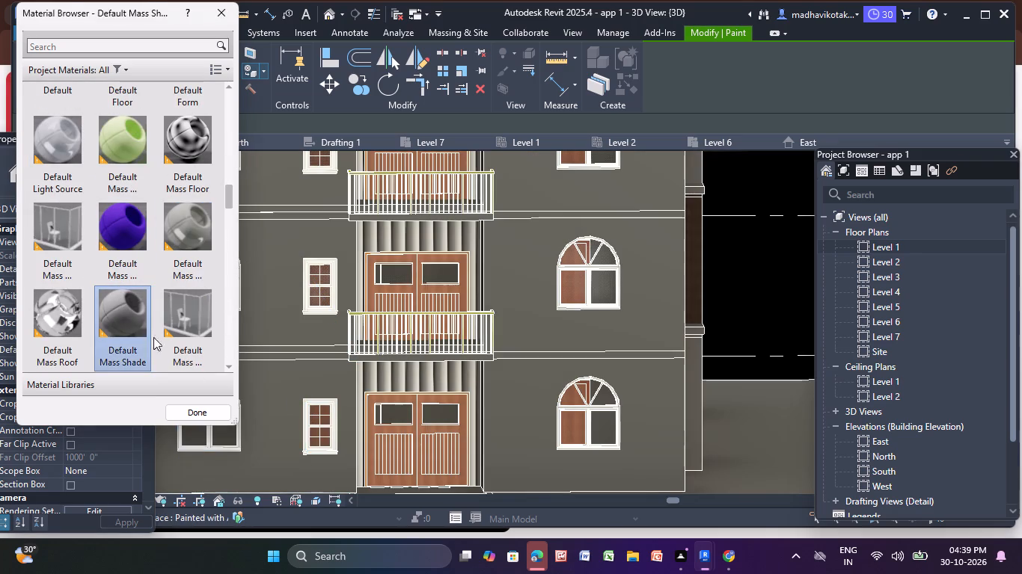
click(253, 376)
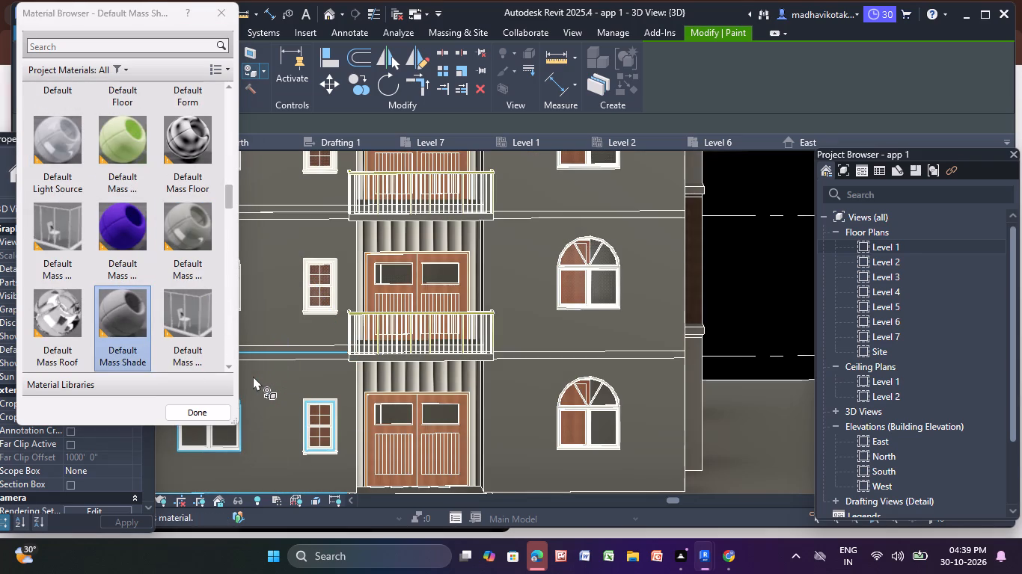
Paint the arched-window wall faces beside the door bay on the two lowest floors with Default Mass Opening.
middle_drag(253, 376, 350, 380)
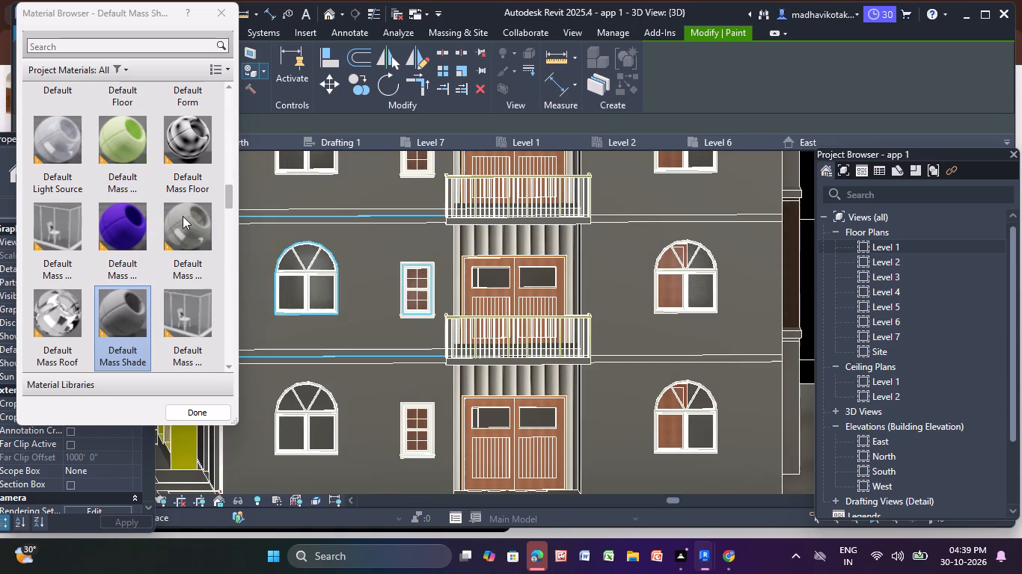
click(183, 216)
click(349, 248)
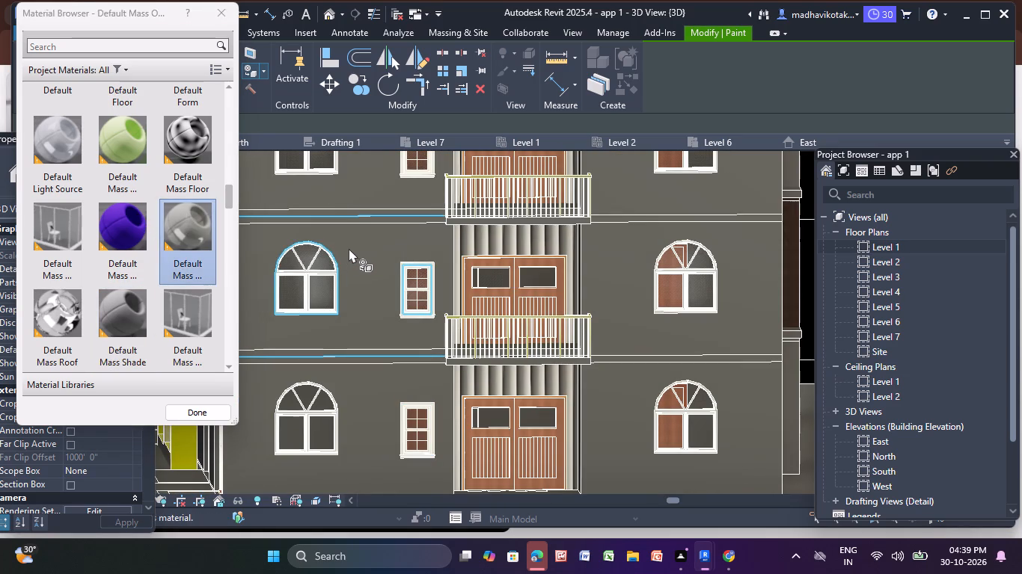
click(132, 210)
scroll(327, 324, down, 6)
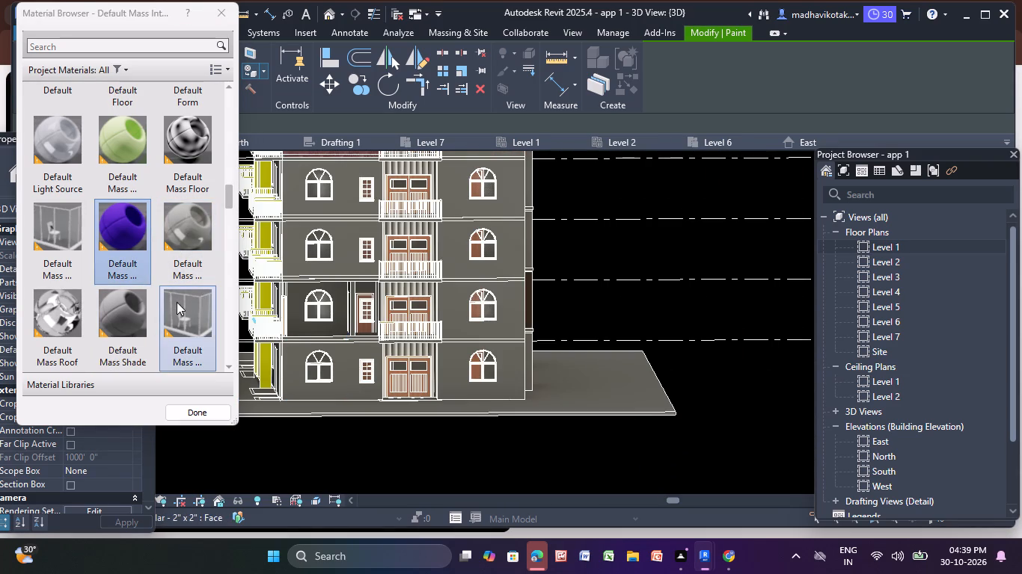
click(183, 242)
scroll(313, 391, up, 4)
click(289, 374)
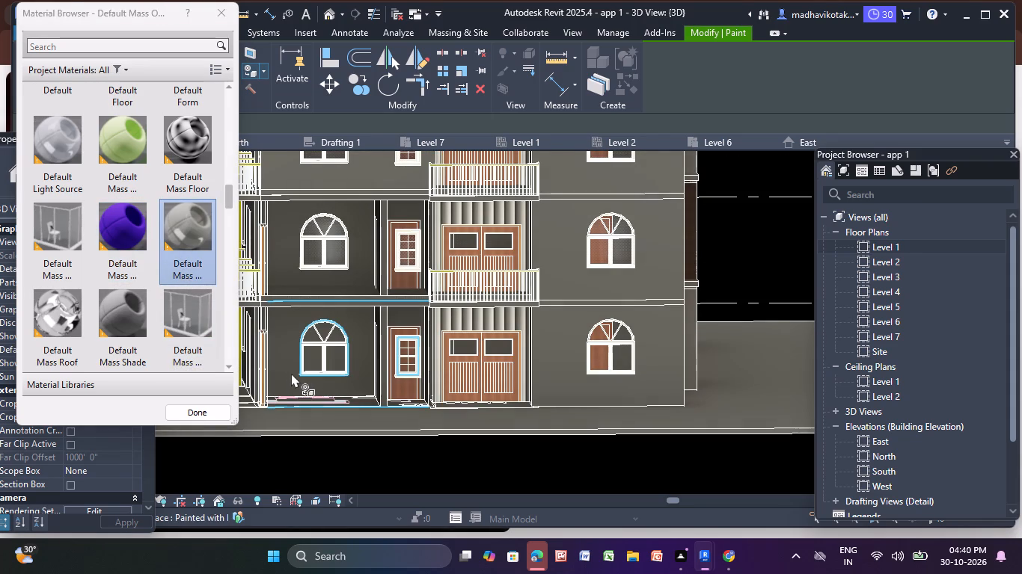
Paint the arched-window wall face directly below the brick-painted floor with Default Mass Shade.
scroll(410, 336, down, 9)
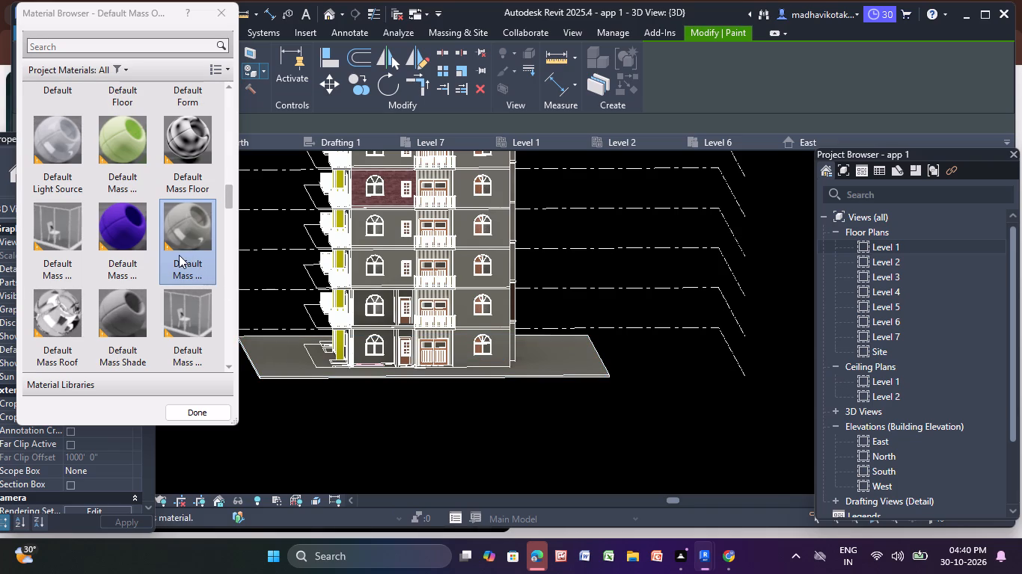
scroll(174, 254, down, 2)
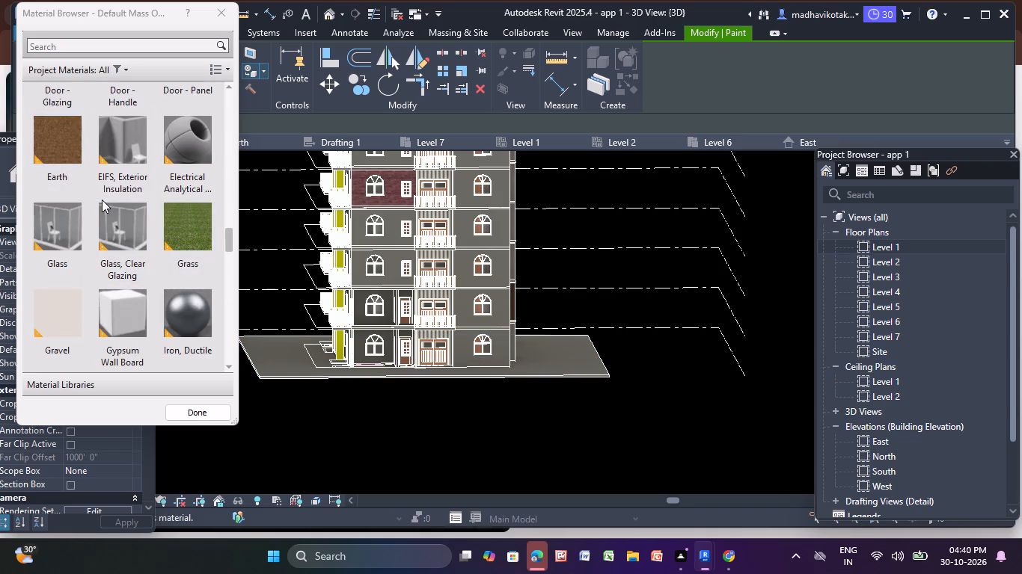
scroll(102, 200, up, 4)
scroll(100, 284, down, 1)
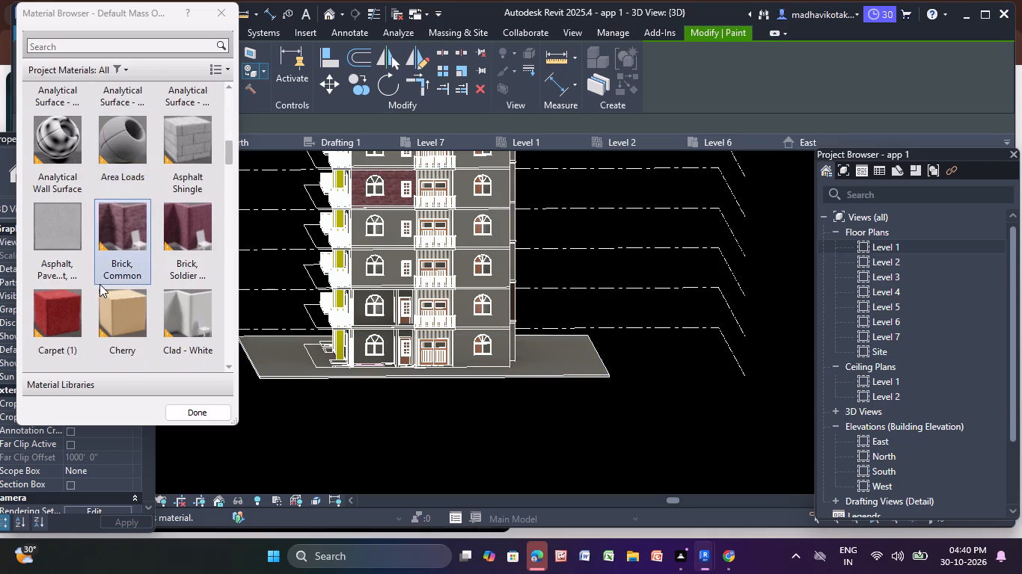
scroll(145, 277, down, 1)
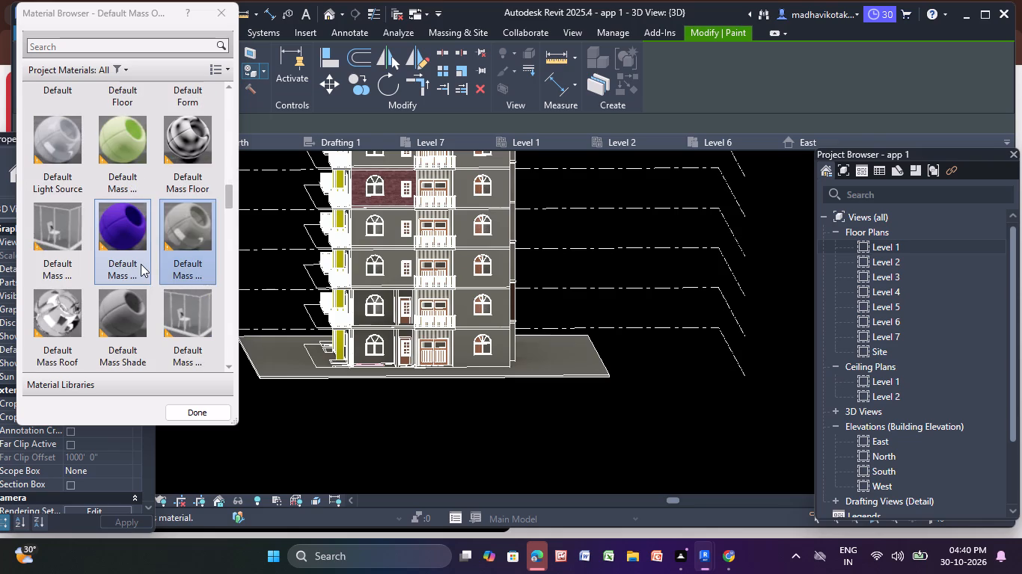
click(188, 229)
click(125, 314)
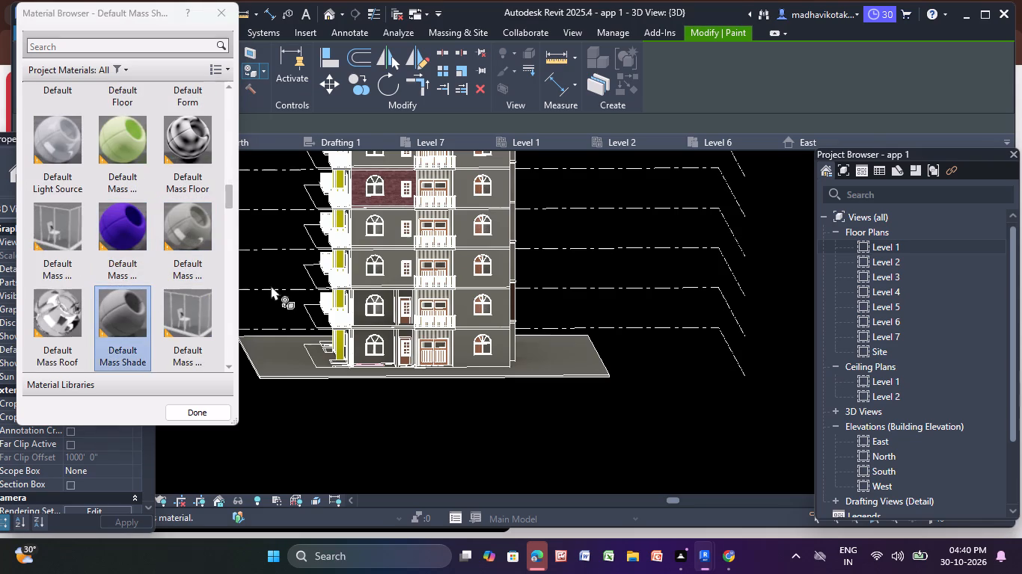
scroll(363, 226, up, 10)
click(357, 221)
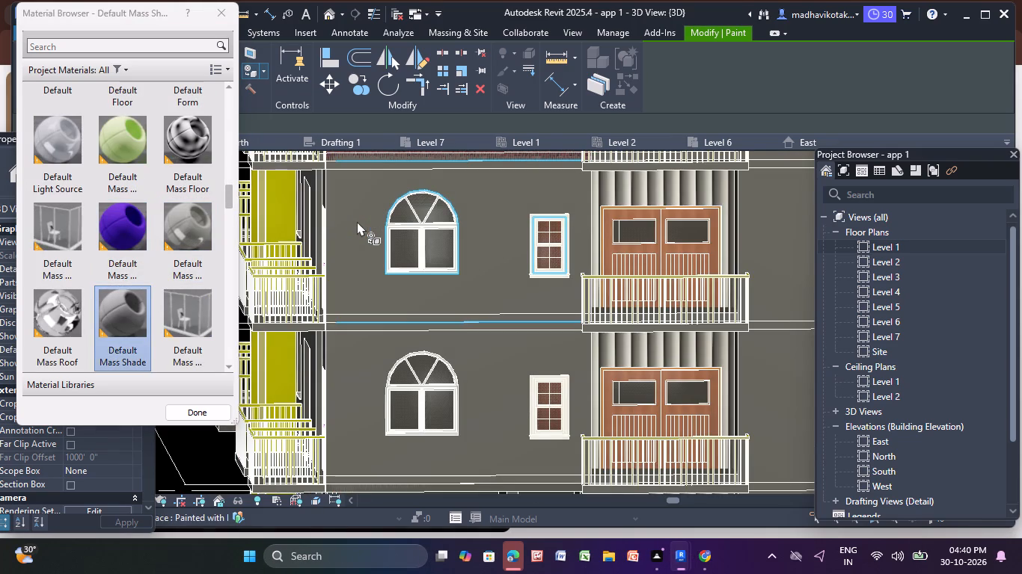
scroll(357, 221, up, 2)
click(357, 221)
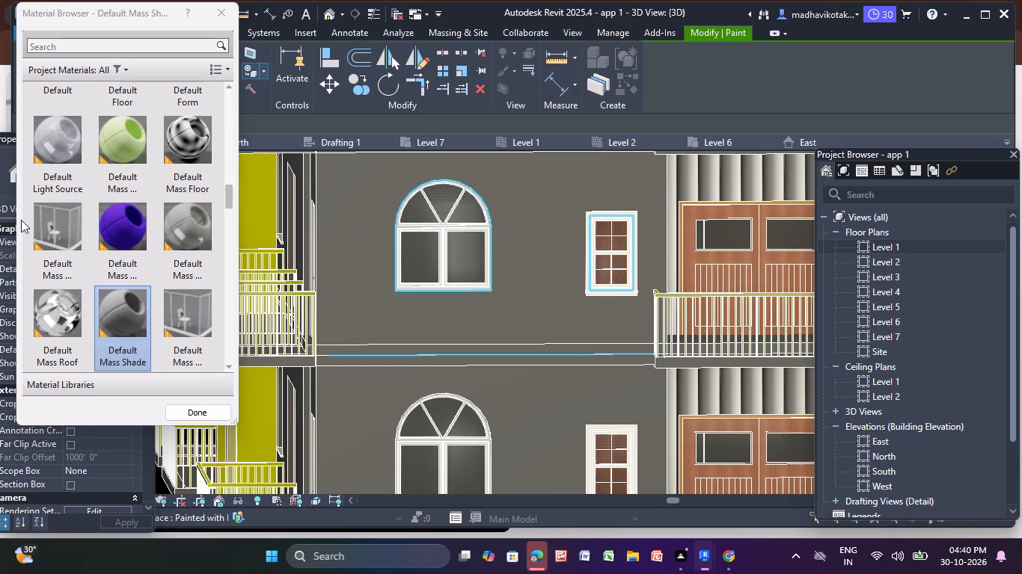
Paint the same wall face below the brick-painted floor with the purple Default Mass Interior material.
click(113, 209)
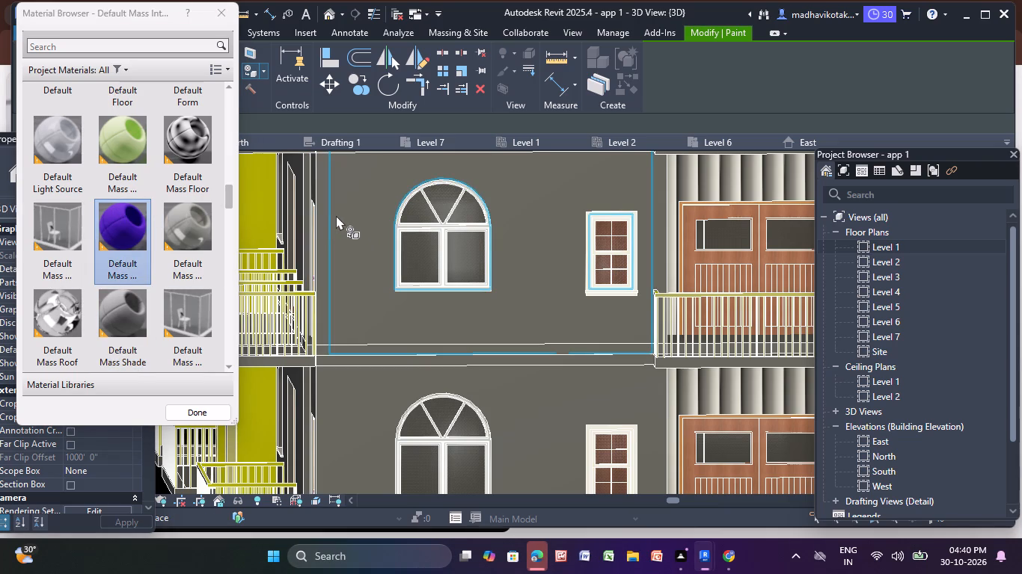
click(336, 215)
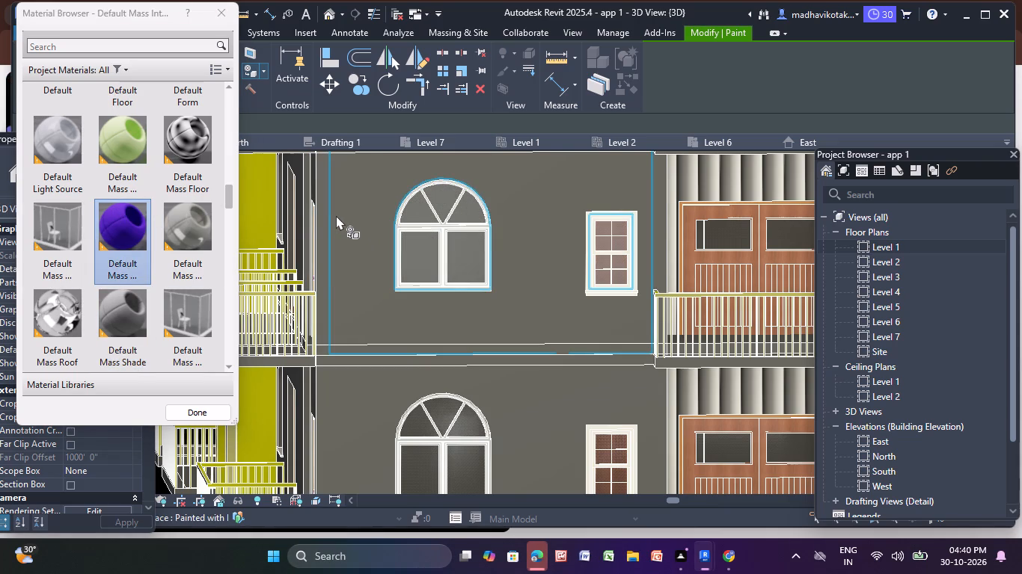
Paint the arched-window wall face directly below the brick-painted floor with Concrete, Lightweight.
scroll(336, 215, up, 6)
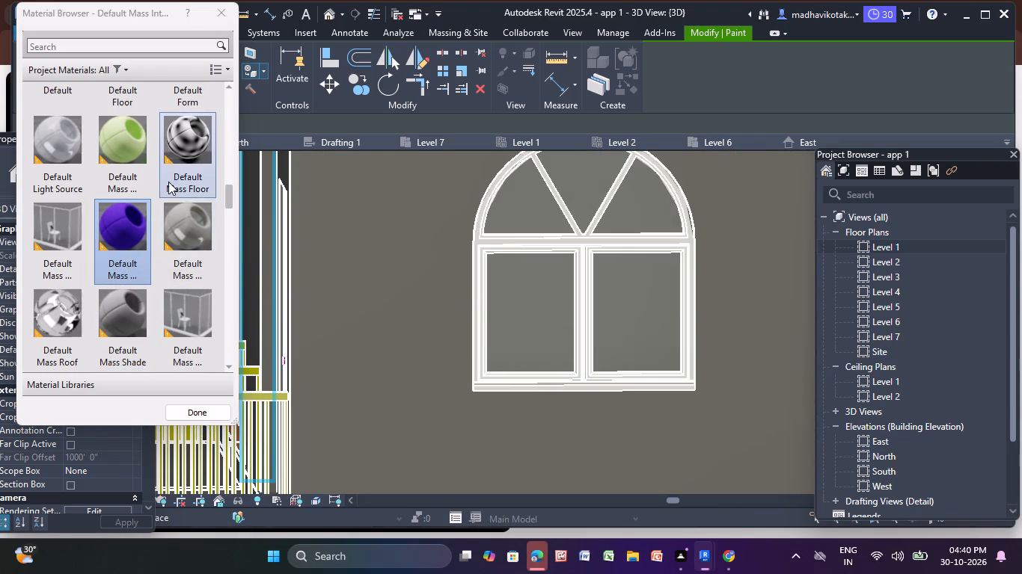
scroll(168, 182, up, 1)
click(187, 164)
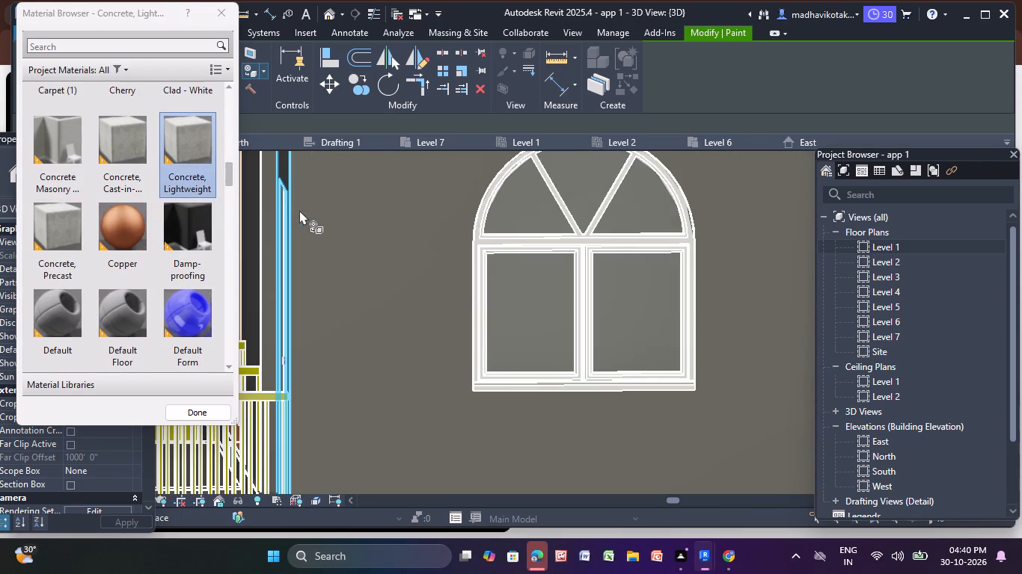
click(352, 233)
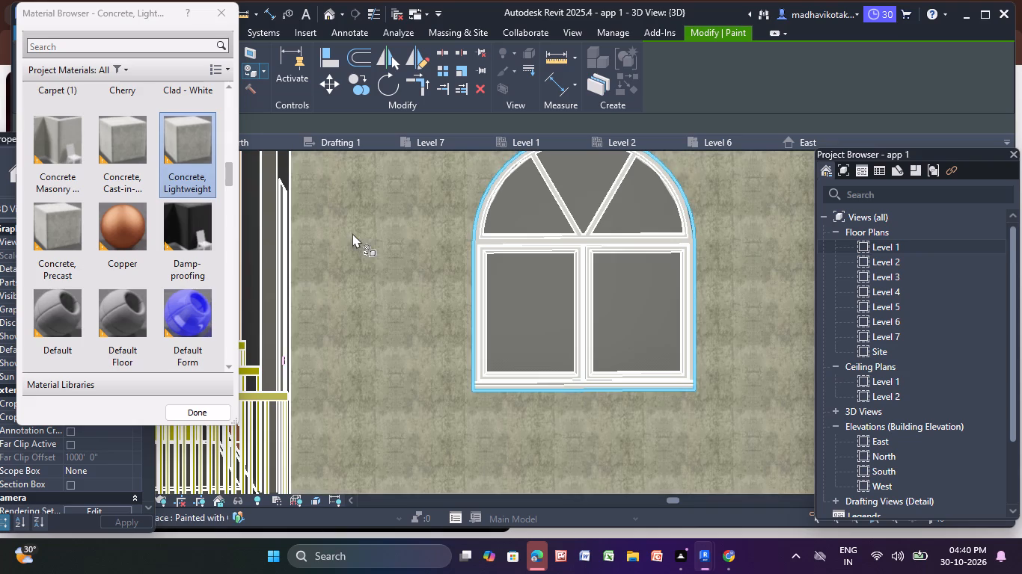
Paint the brick-painted wall face and the top-floor arched-window wall above it with Concrete, Lightweight.
scroll(352, 233, down, 15)
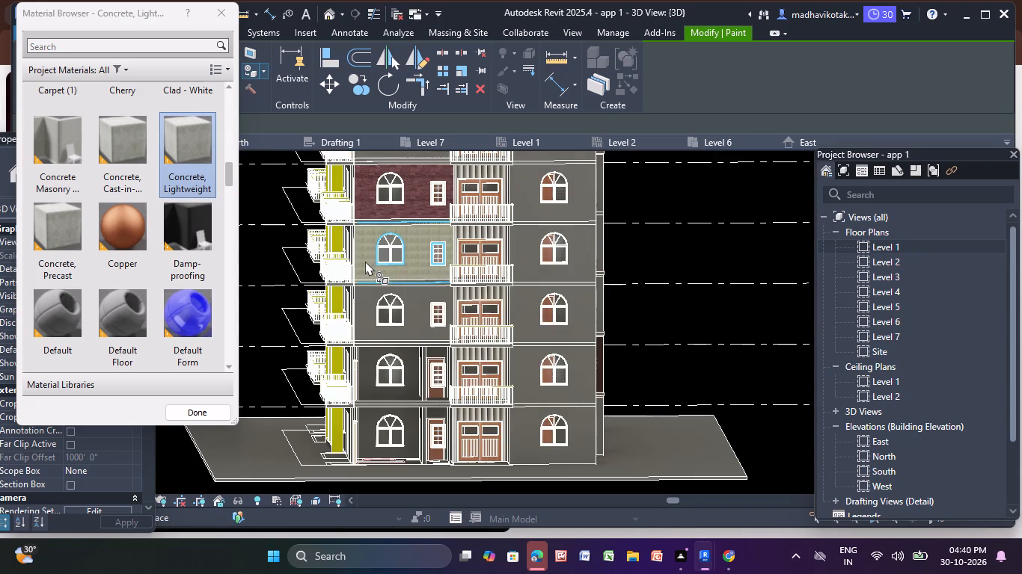
middle_drag(370, 285, 371, 360)
scroll(400, 256, up, 3)
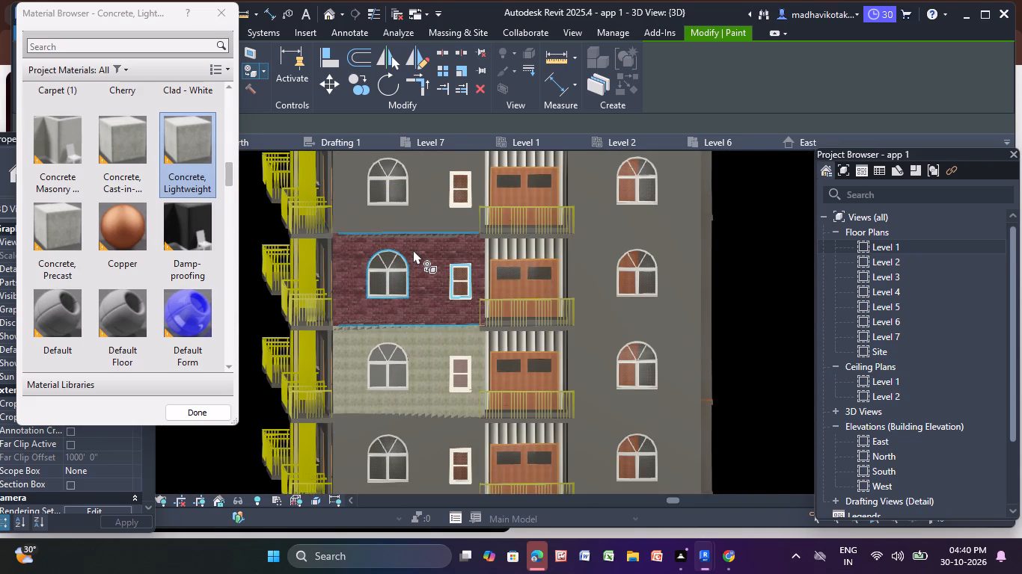
scroll(413, 250, up, 3)
click(413, 250)
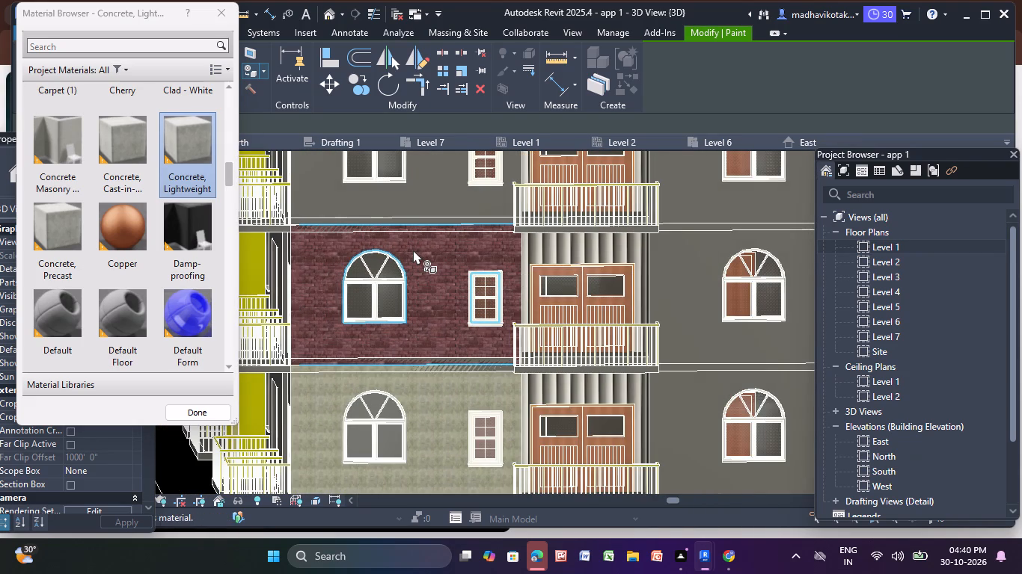
click(420, 193)
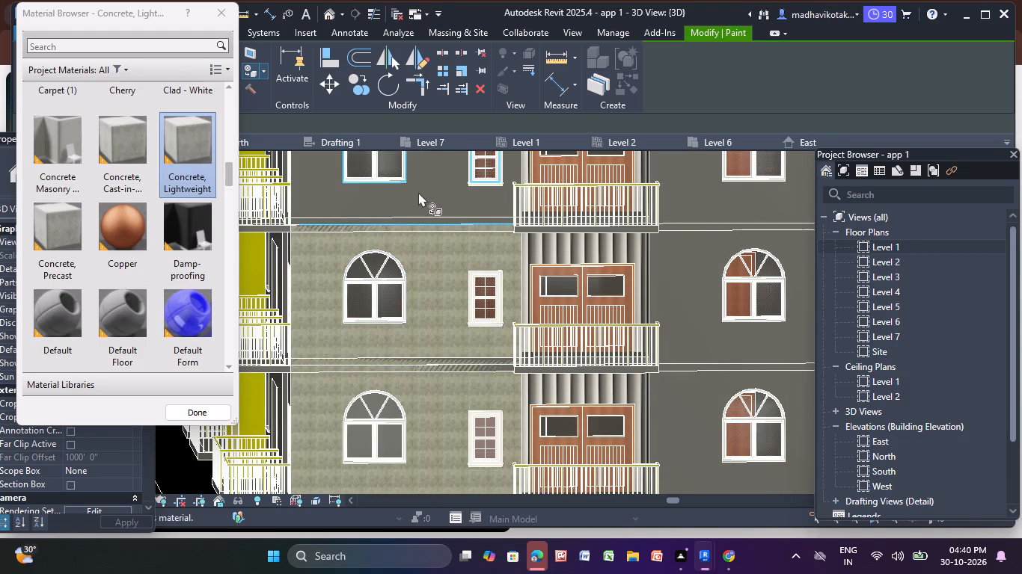
Paint the arched-window wall face directly below the three concrete-painted floors with Concrete, Lightweight.
scroll(392, 282, down, 9)
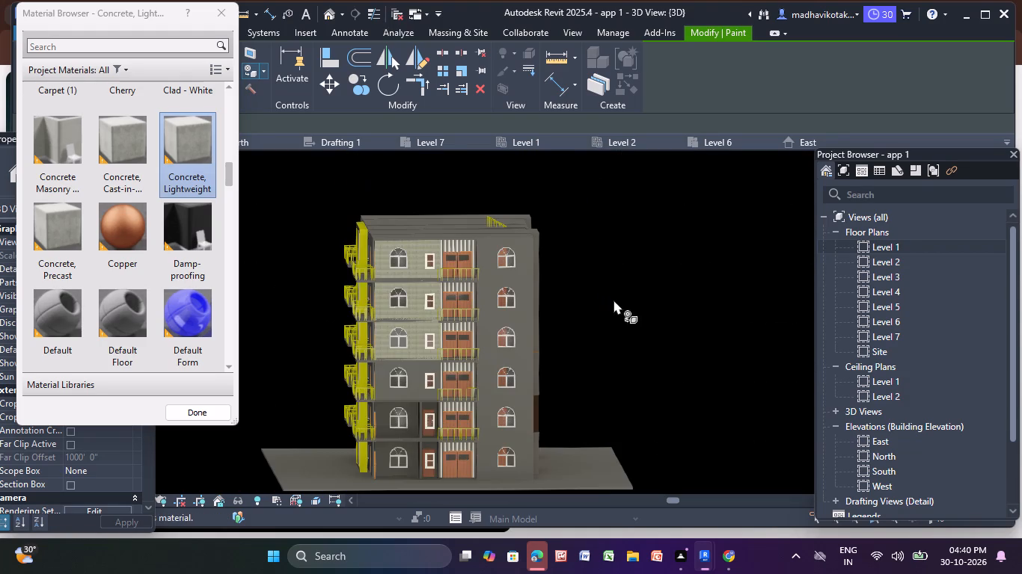
middle_drag(633, 301, 617, 314)
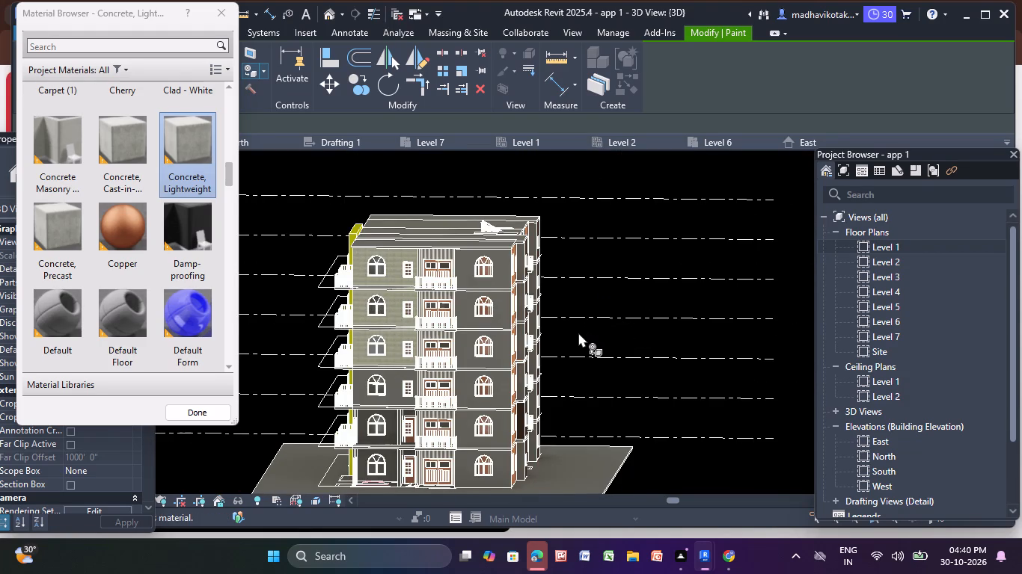
scroll(399, 280, up, 5)
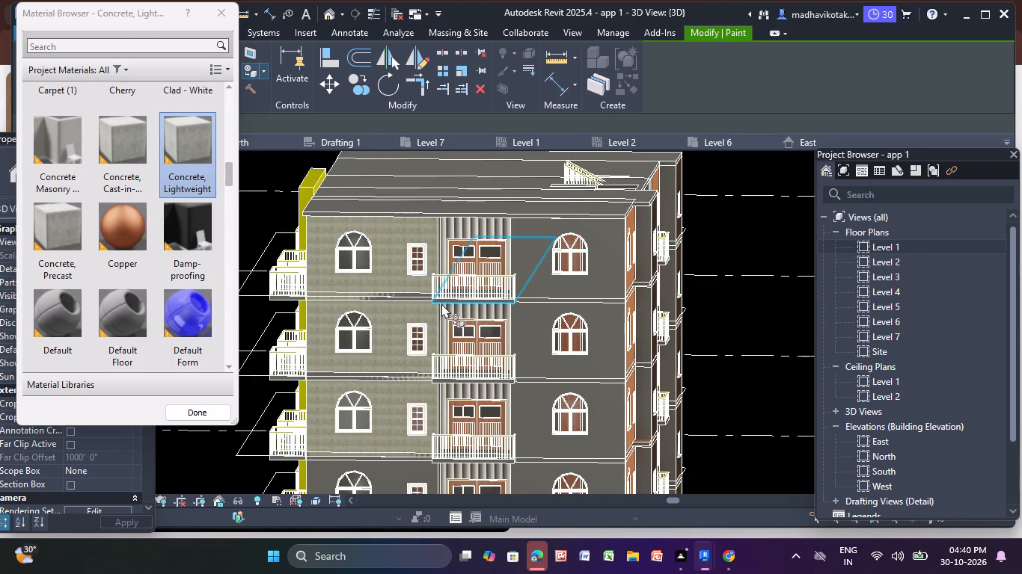
scroll(374, 274, up, 4)
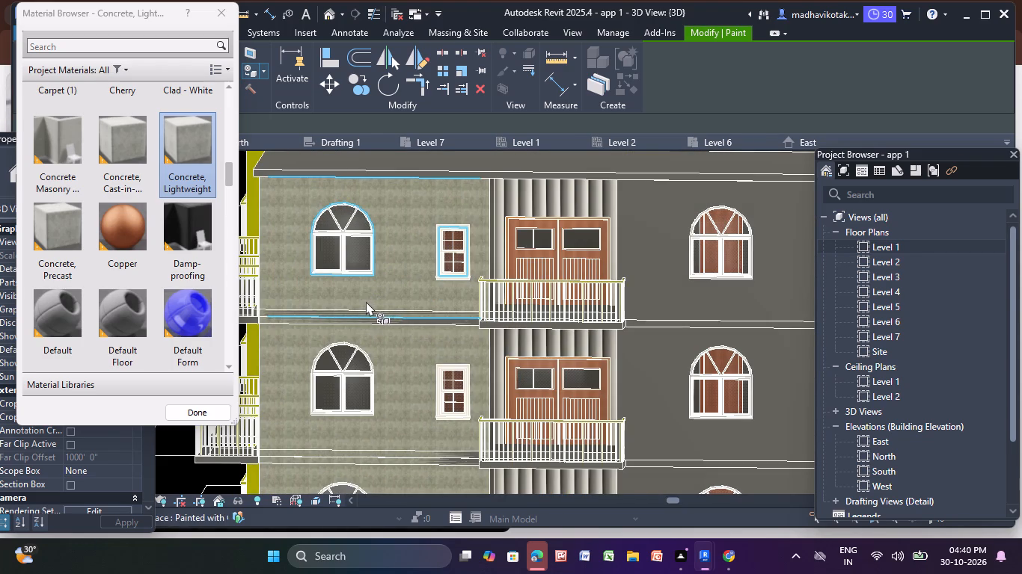
scroll(361, 301, down, 6)
middle_drag(353, 312, 363, 258)
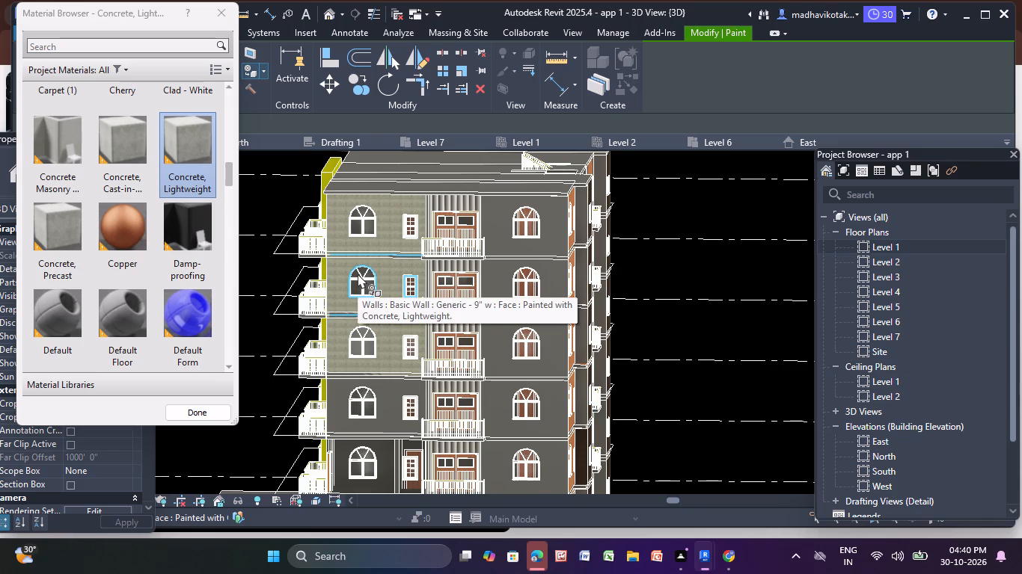
scroll(398, 338, up, 3)
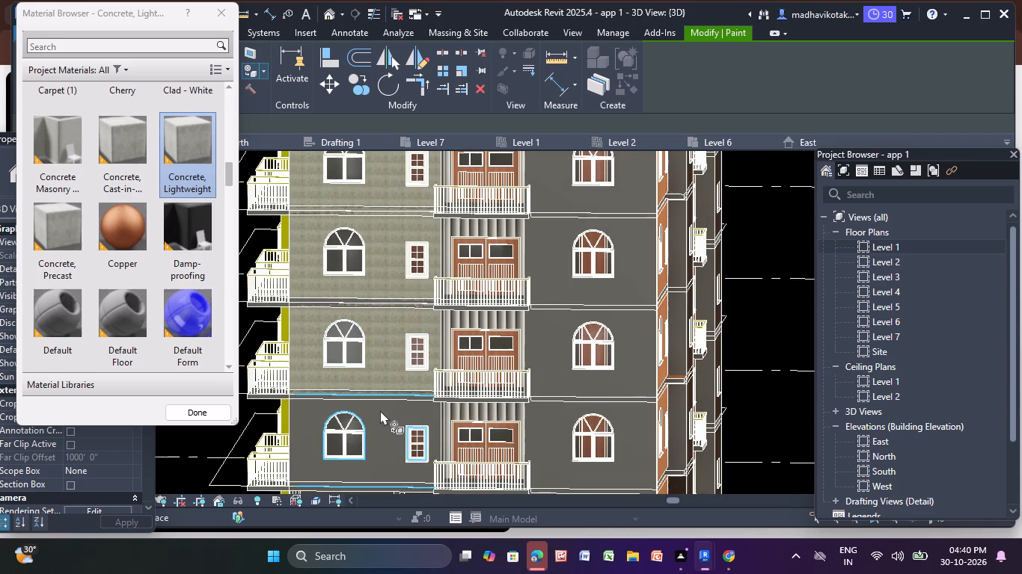
middle_drag(379, 410, 409, 311)
scroll(409, 311, up, 3)
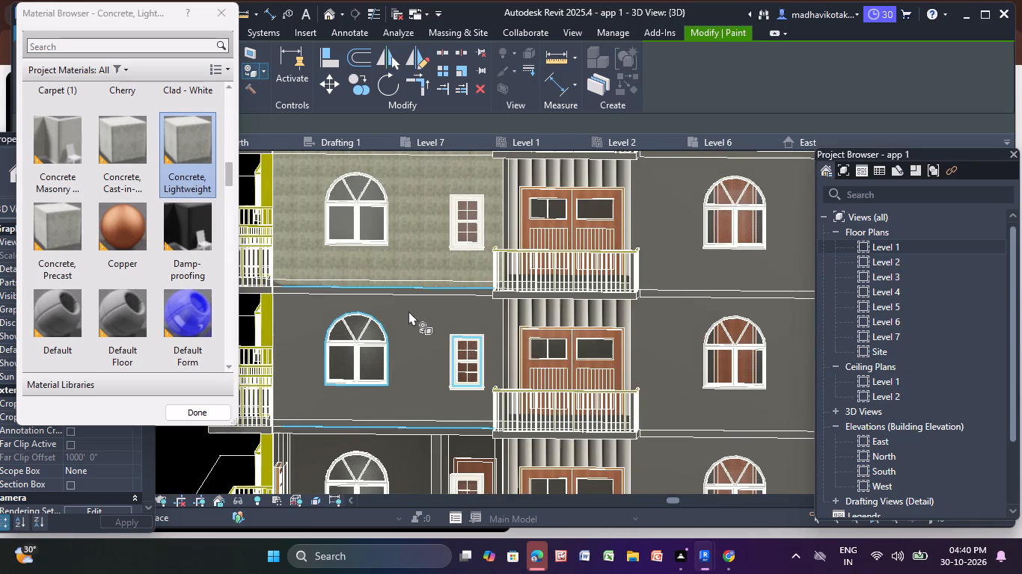
click(409, 311)
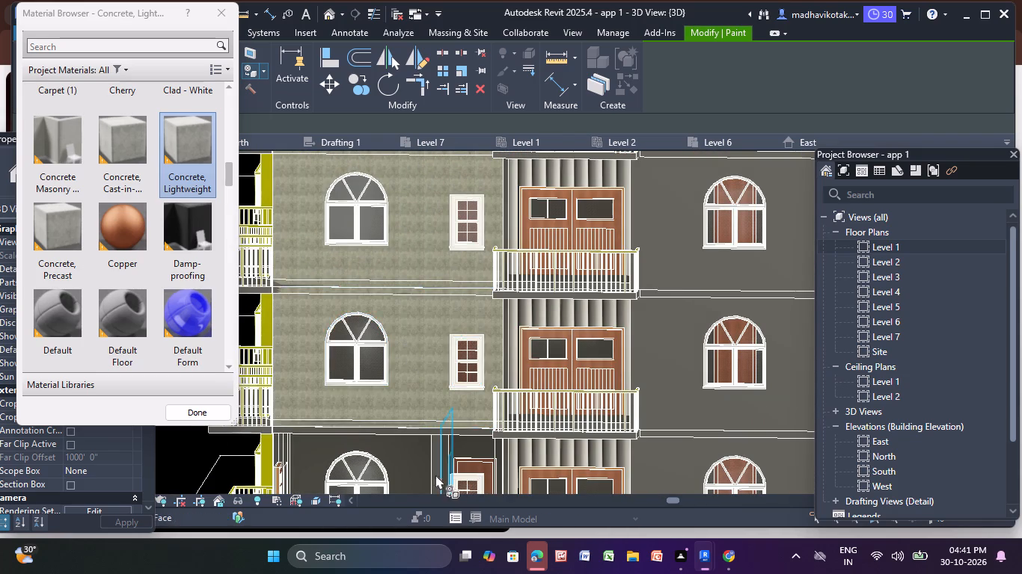
Paint the arched-window wall faces on the two lowest floors with Concrete, Lightweight.
middle_drag(435, 475, 409, 332)
click(383, 329)
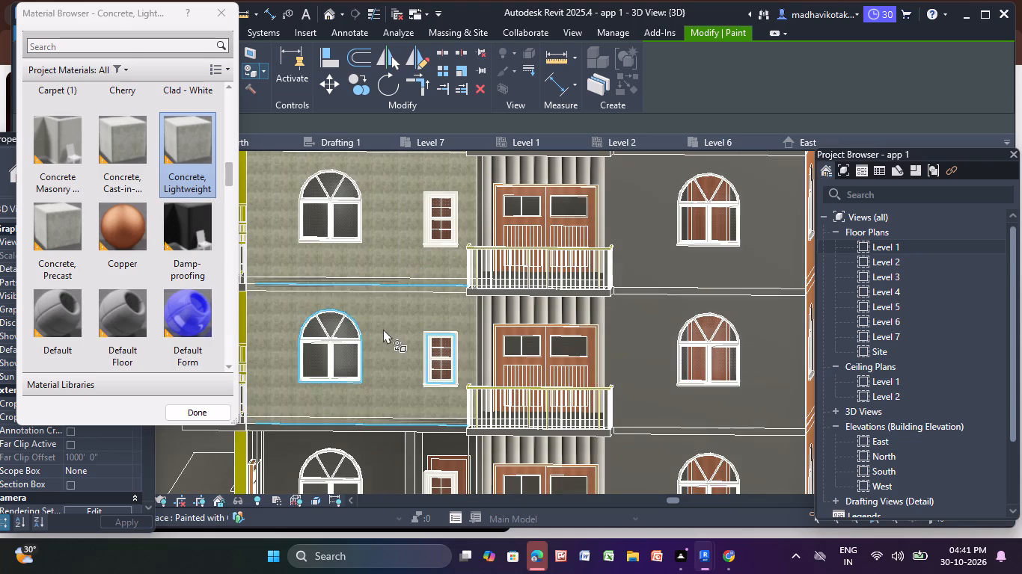
scroll(383, 329, down, 4)
middle_drag(383, 329, 400, 267)
scroll(400, 268, down, 1)
scroll(393, 333, up, 9)
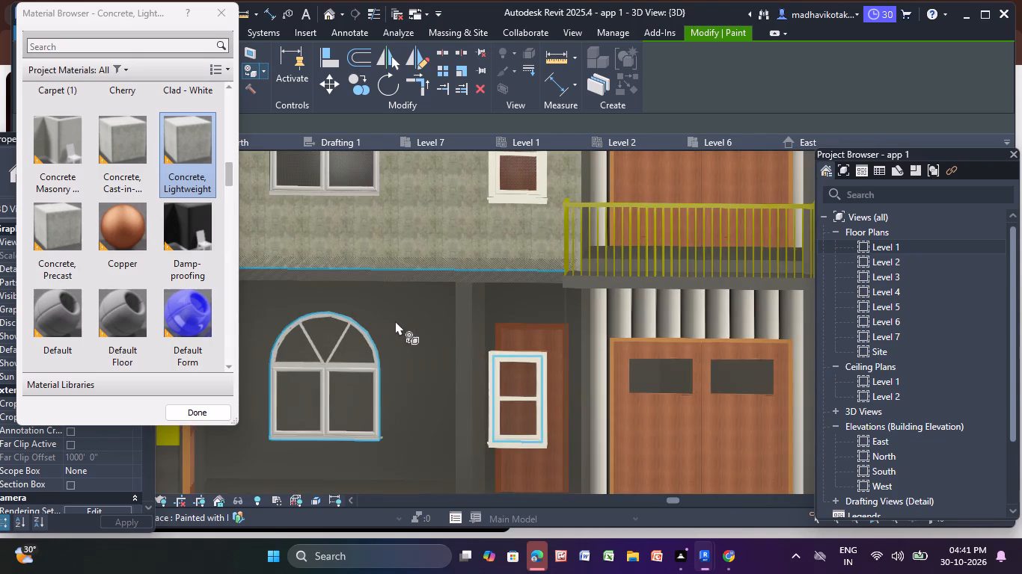
click(395, 321)
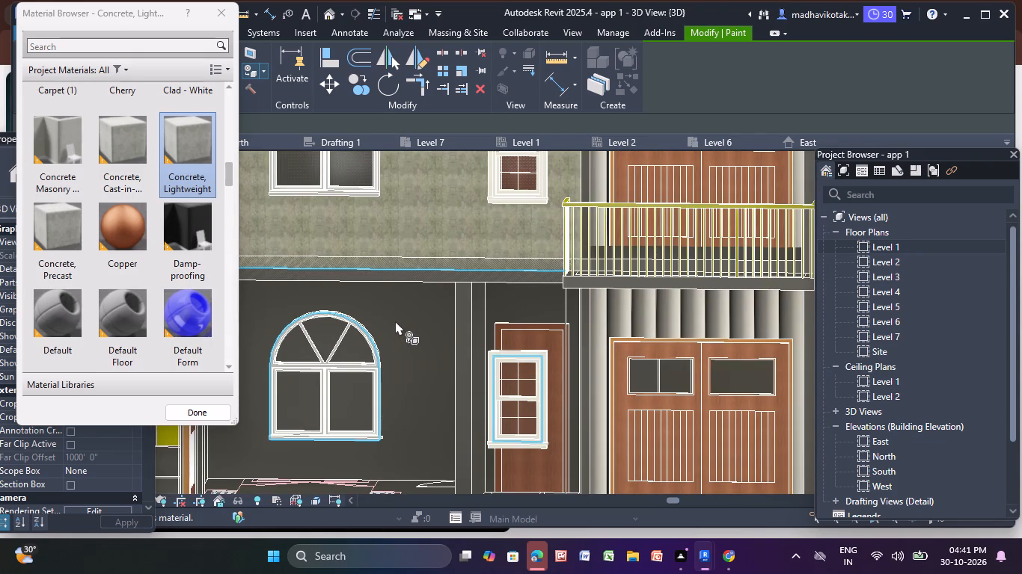
Paint the lower horizontal edge strip between the second and third floors from the top with Concrete, Lightweight.
middle_drag(395, 321, 448, 407)
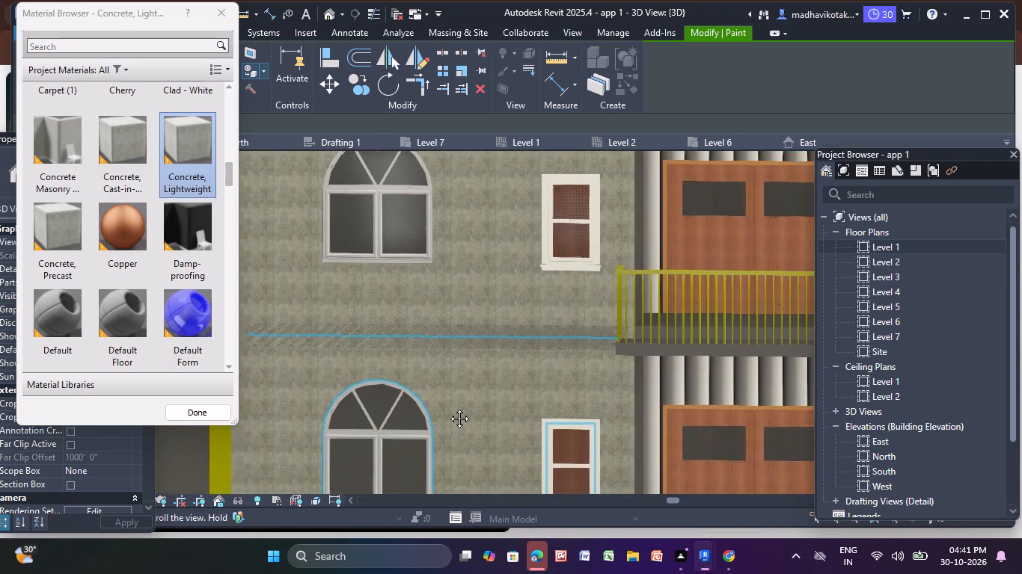
middle_drag(448, 407, 447, 439)
scroll(409, 330, down, 5)
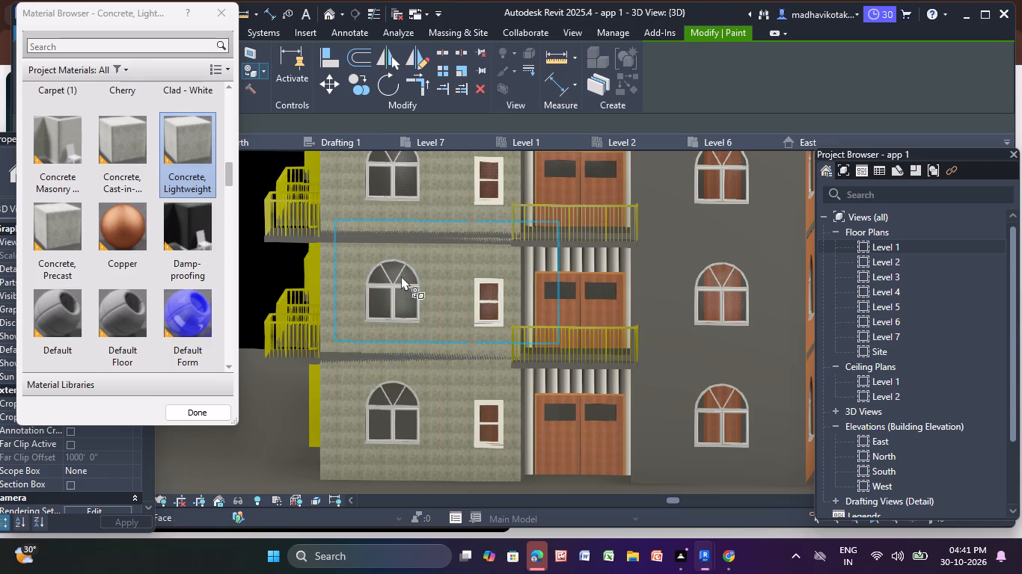
middle_drag(400, 270, 339, 443)
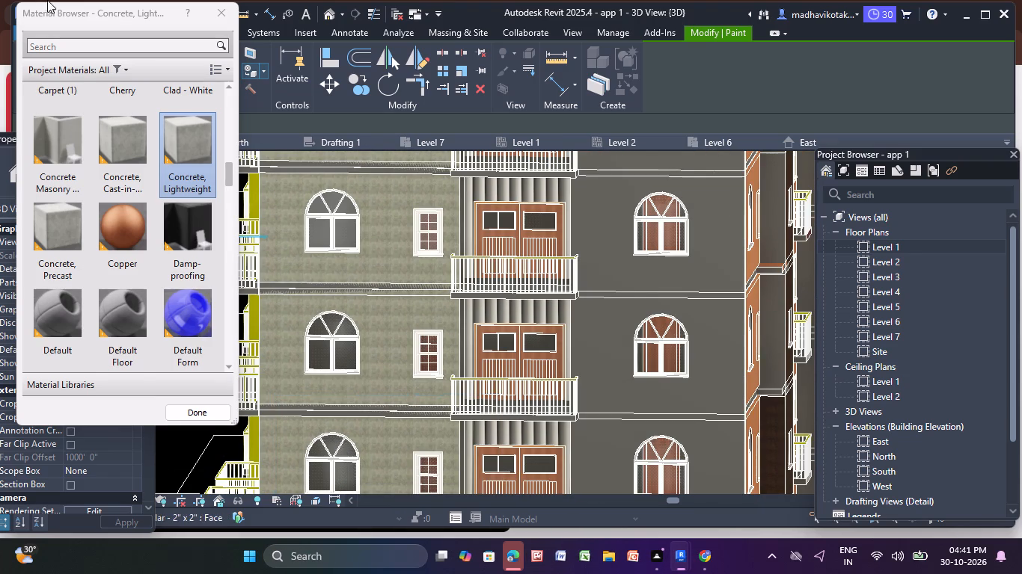
scroll(325, 158, up, 8)
scroll(367, 197, down, 6)
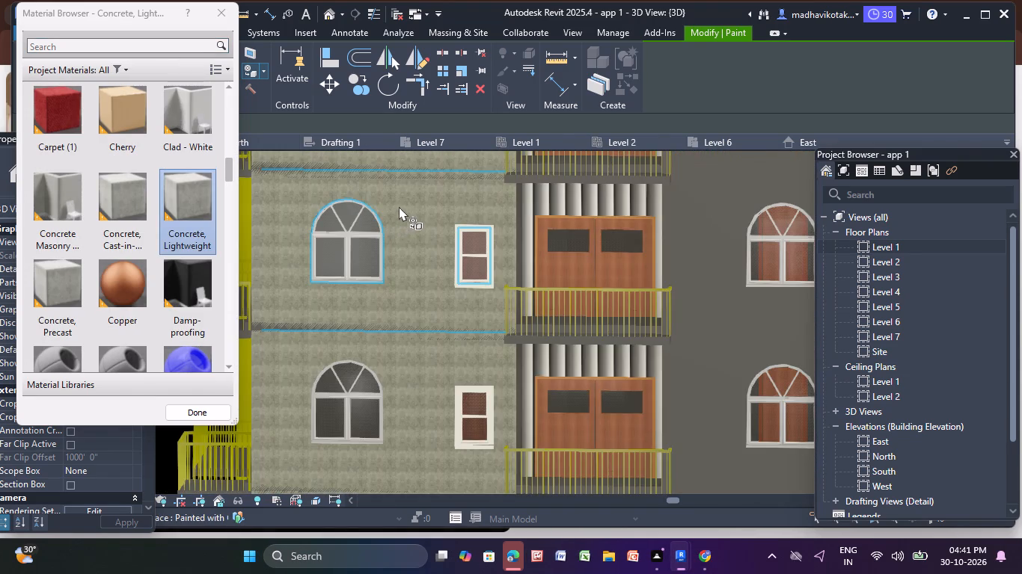
middle_drag(437, 150, 461, 215)
middle_drag(419, 222, 488, 315)
scroll(370, 281, up, 3)
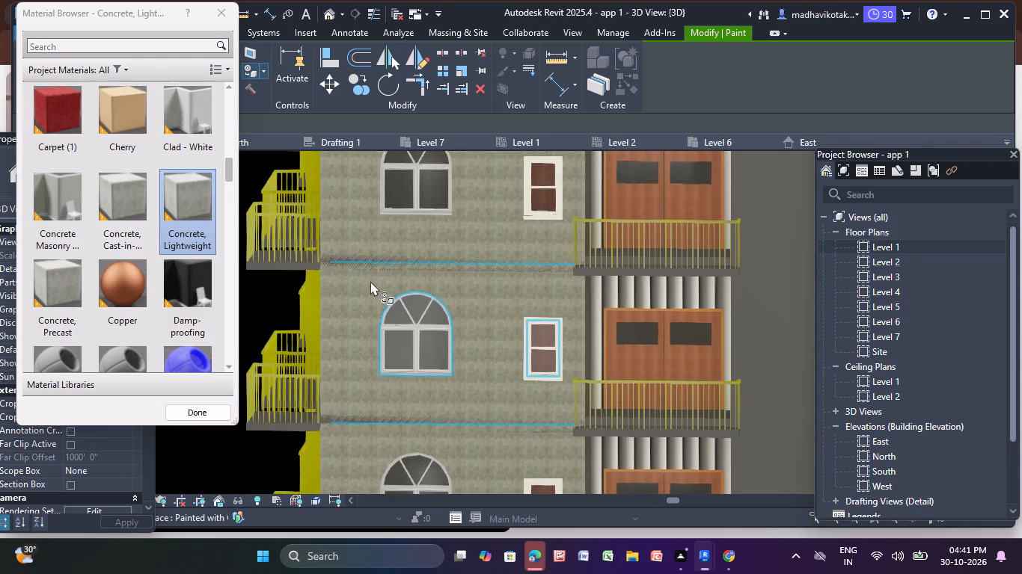
scroll(370, 281, up, 7)
click(342, 237)
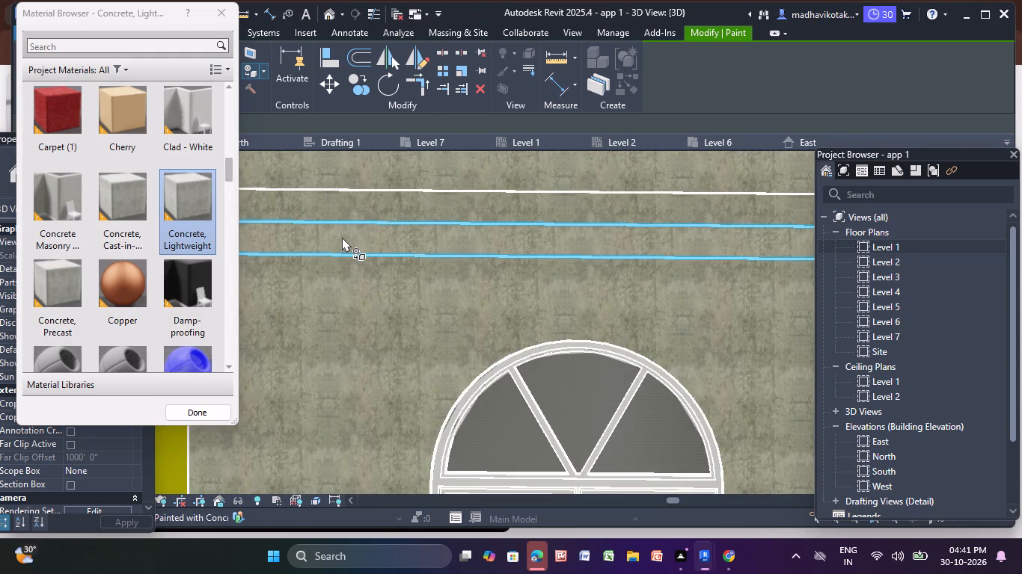
Paint the upper edge strip at the same floor line above the arched window with Concrete, Lightweight.
scroll(349, 241, down, 6)
scroll(349, 229, up, 4)
click(349, 229)
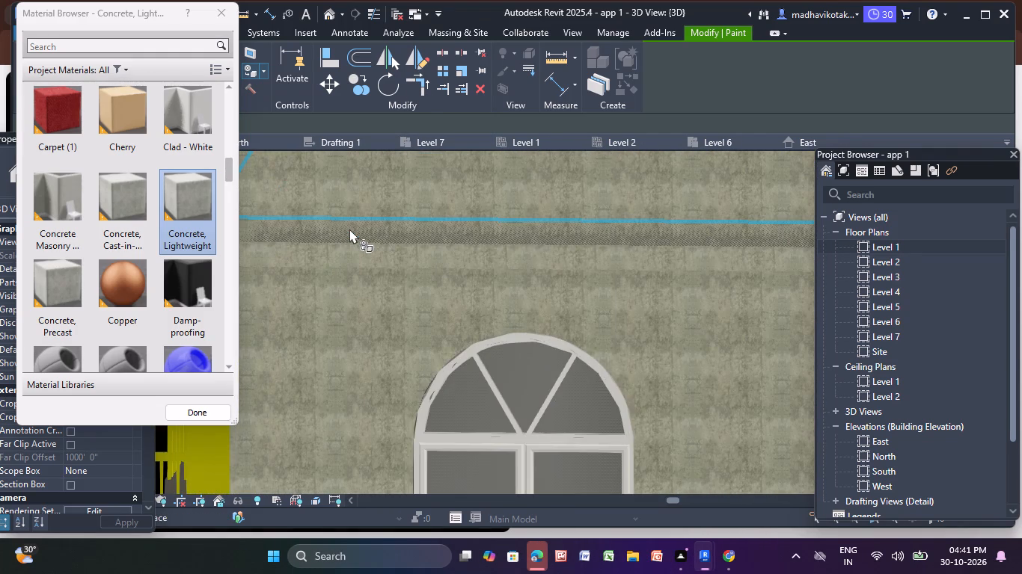
scroll(429, 241, up, 4)
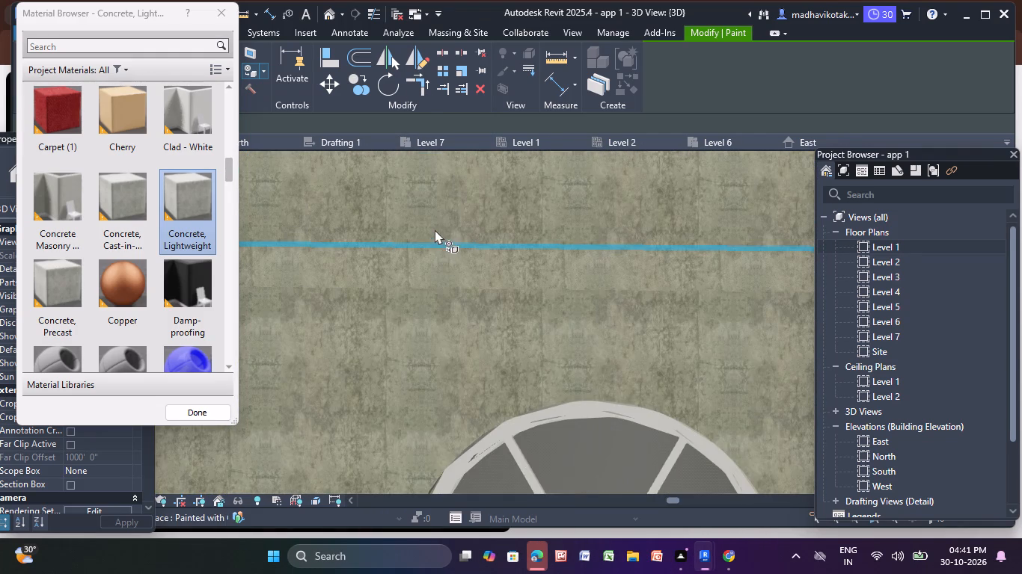
click(406, 221)
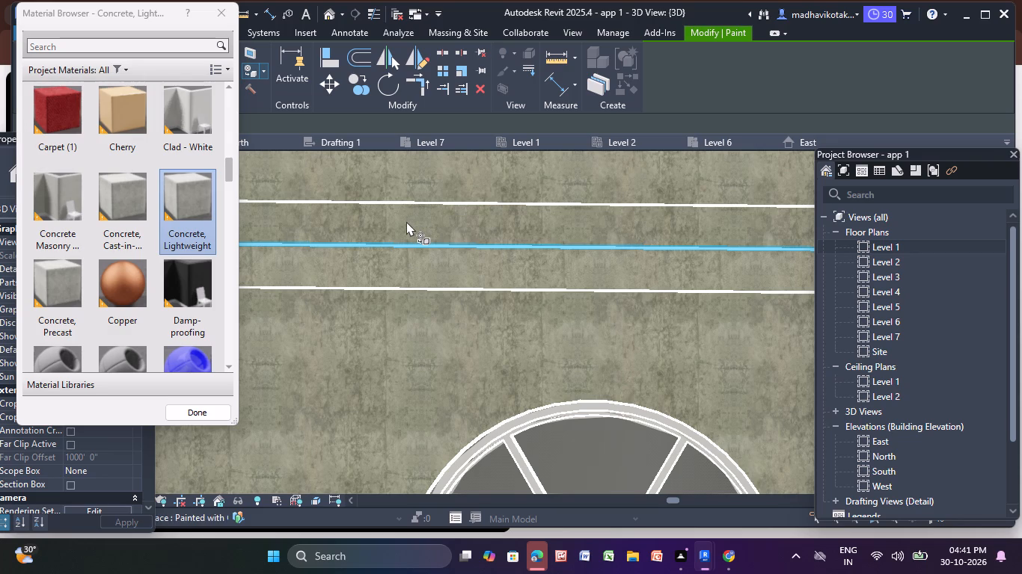
click(406, 221)
scroll(410, 227, down, 17)
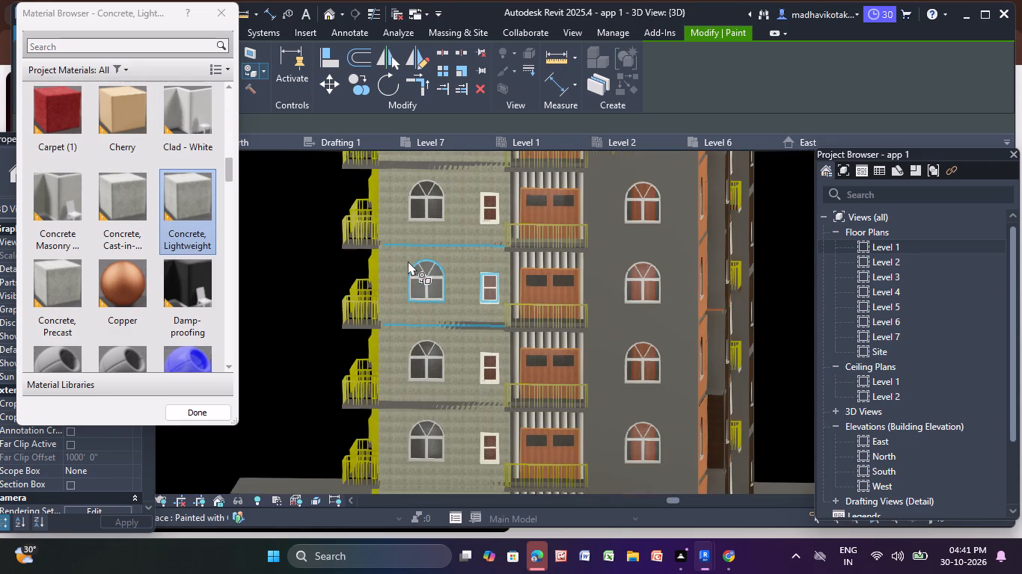
Paint the horizontal edge strips at the floor line directly below the top floor with Concrete, Lightweight.
middle_drag(408, 261, 433, 404)
scroll(446, 232, up, 5)
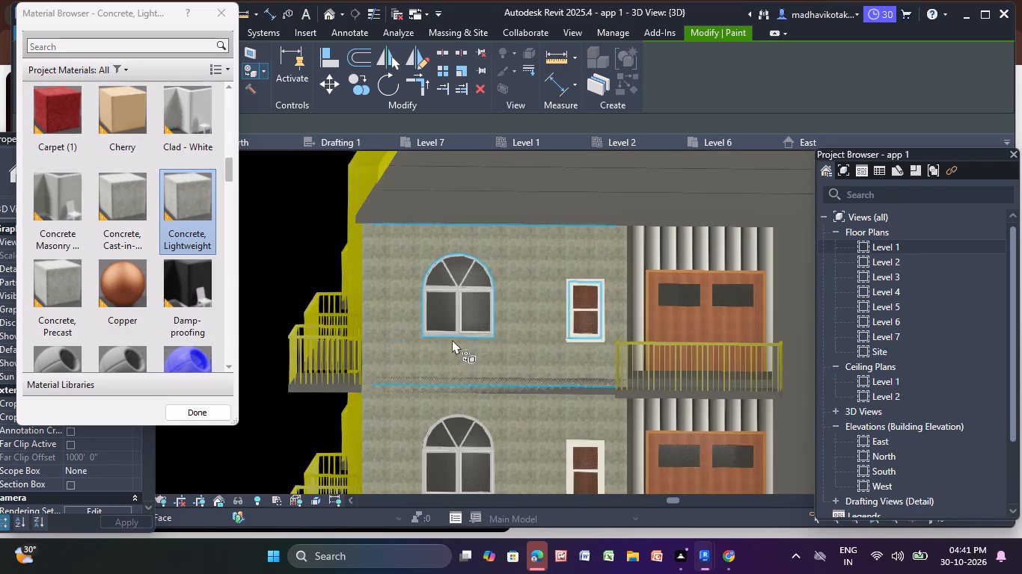
middle_drag(449, 335, 391, 236)
scroll(394, 239, up, 1)
scroll(407, 329, up, 5)
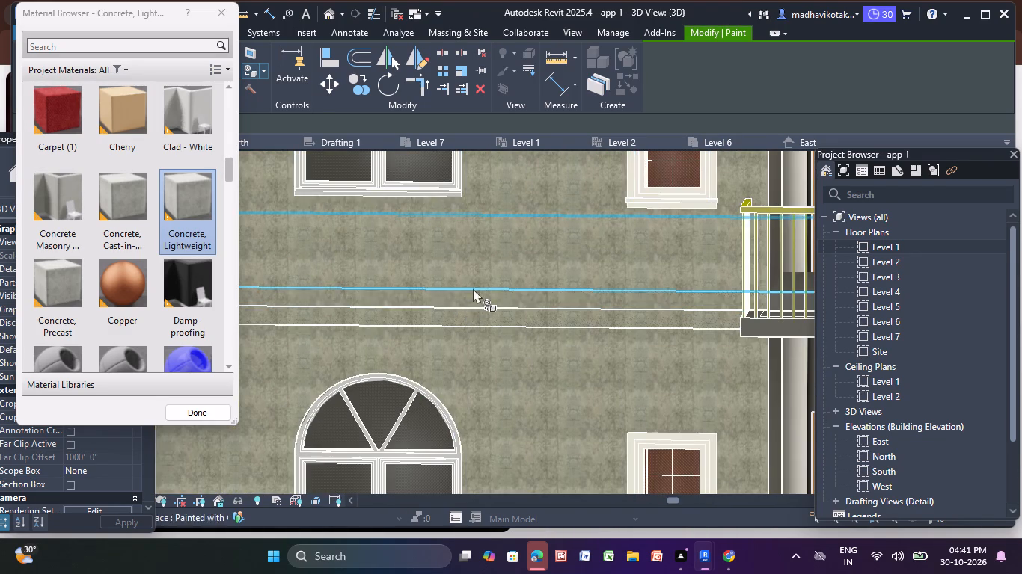
click(457, 318)
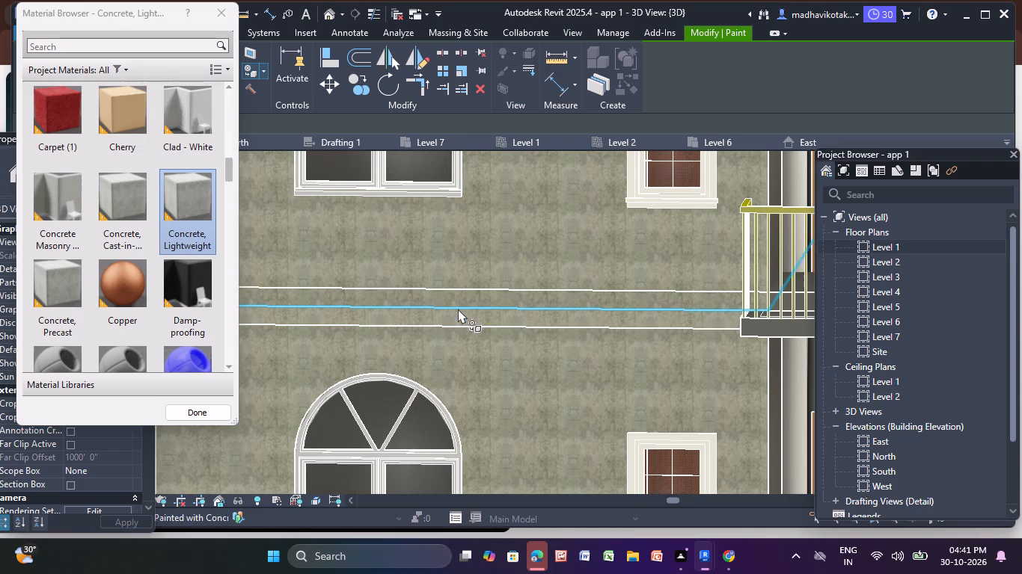
click(468, 297)
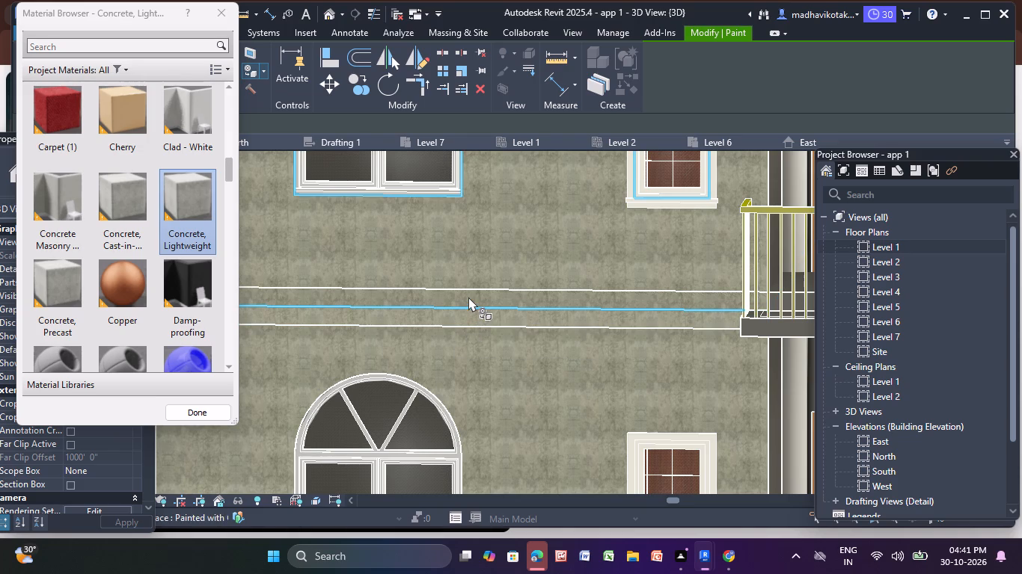
click(468, 297)
click(468, 296)
scroll(450, 270, down, 5)
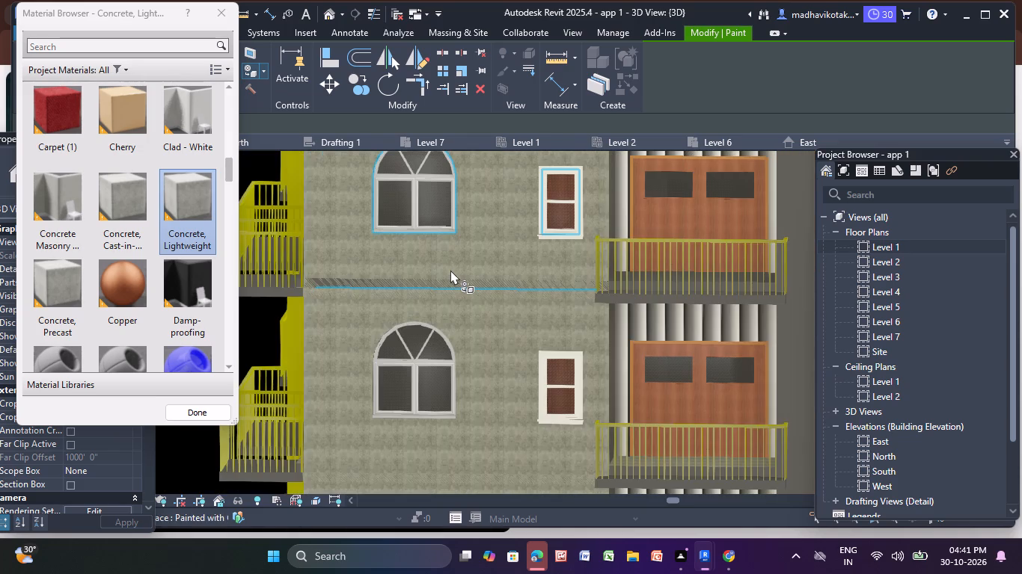
scroll(306, 286, up, 2)
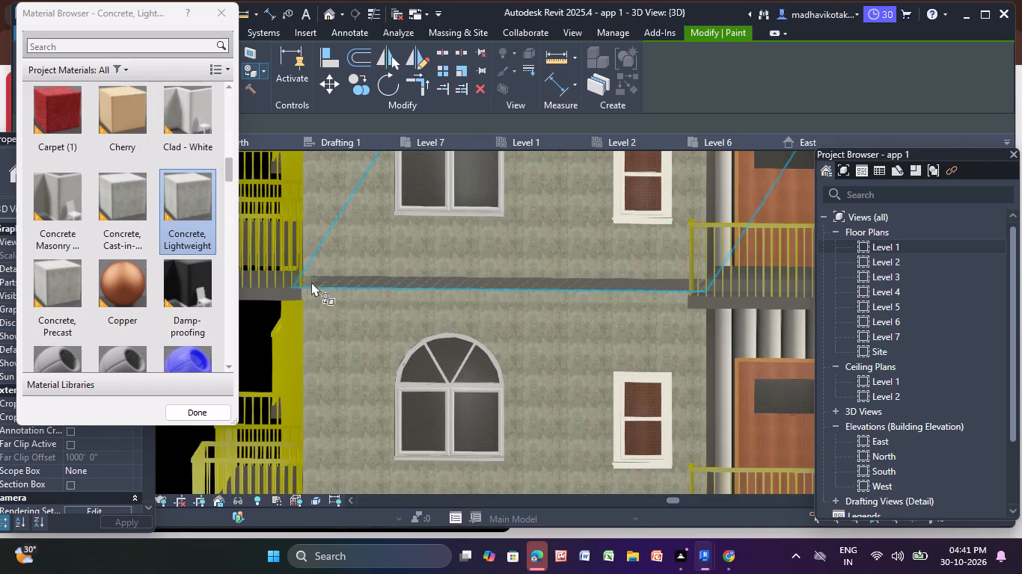
click(322, 279)
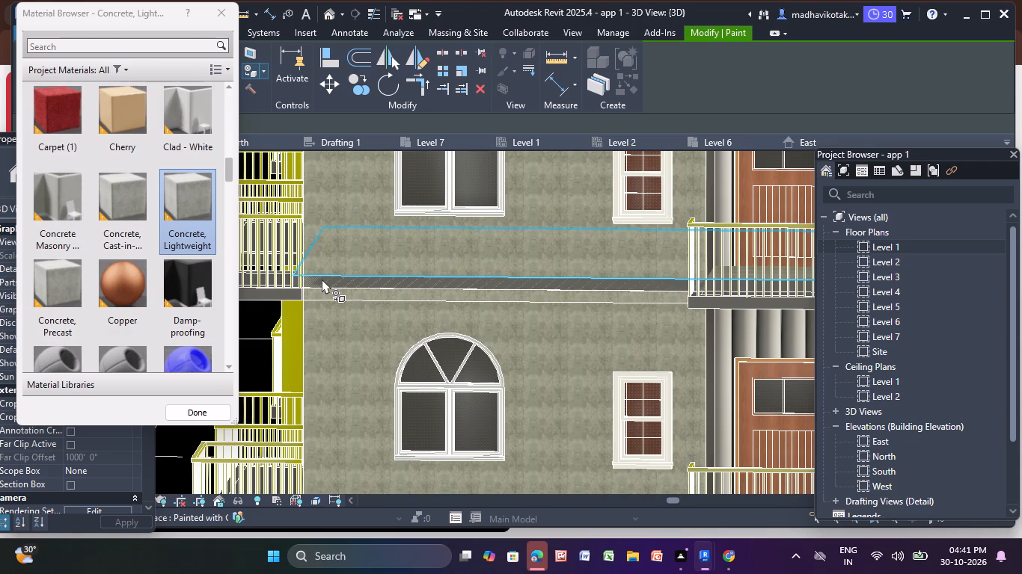
Paint the edge strip at a mid-height floor line of the arched-window facade with Concrete, Lightweight.
scroll(322, 279, up, 4)
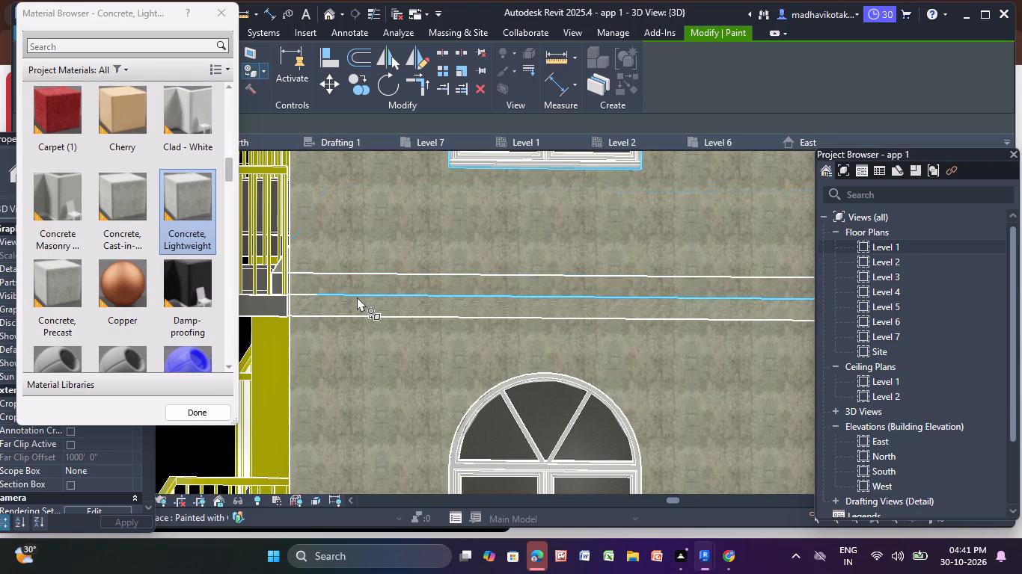
scroll(378, 300, down, 12)
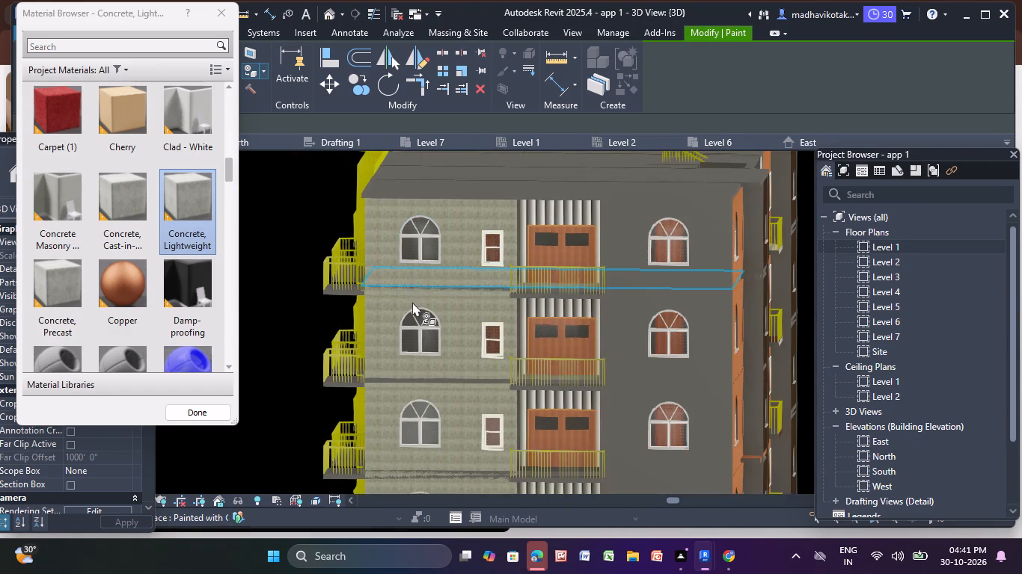
scroll(412, 302, down, 2)
scroll(400, 318, up, 1)
middle_drag(397, 317, 336, 212)
scroll(349, 254, up, 2)
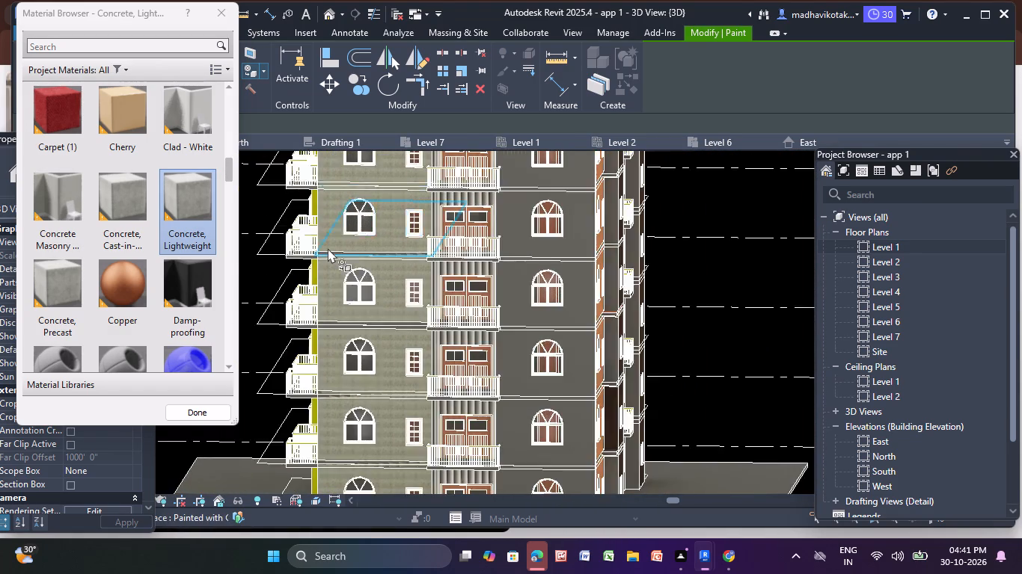
scroll(328, 248, up, 10)
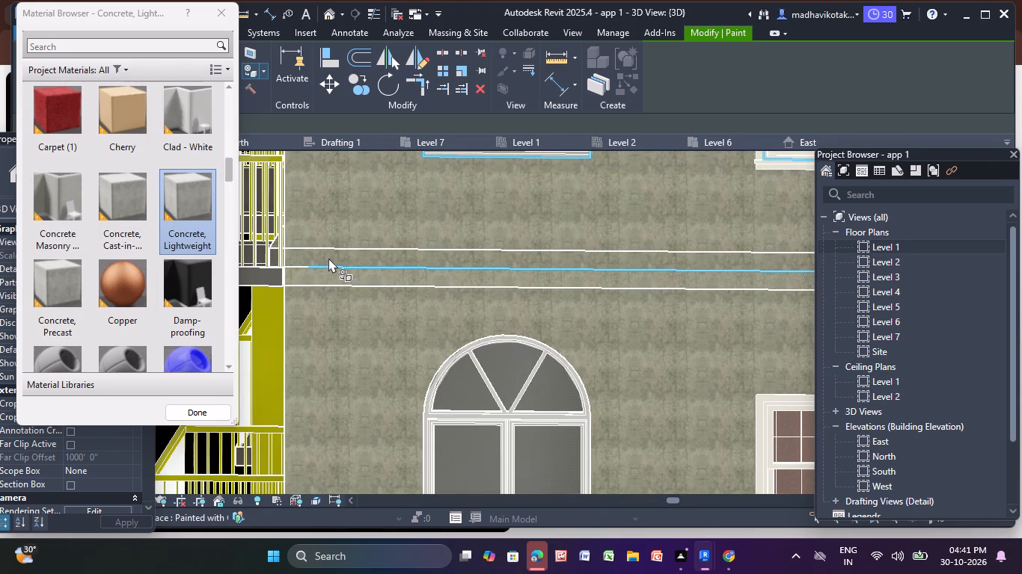
click(328, 258)
scroll(251, 249, down, 5)
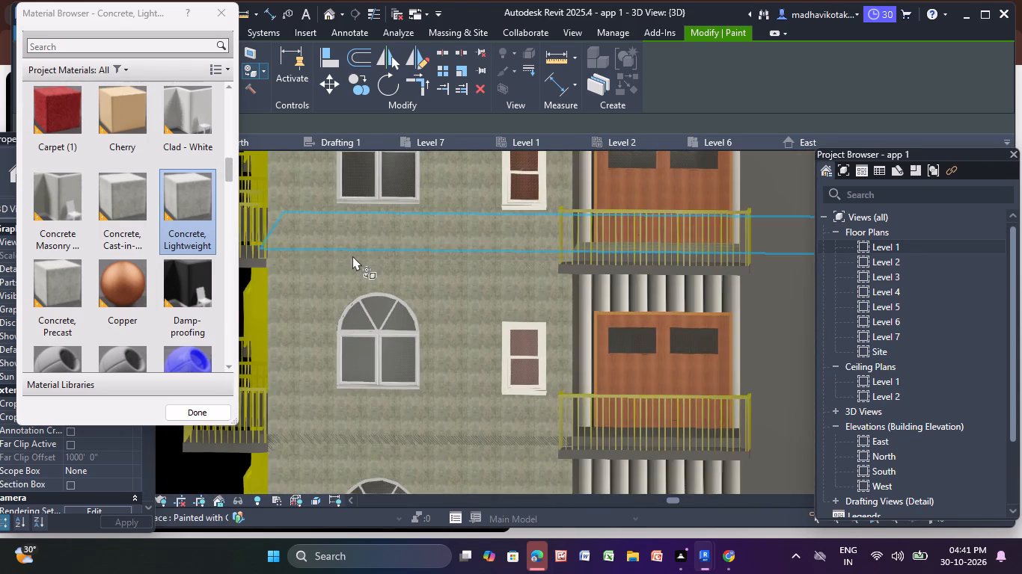
Paint the horizontal edge strips at the floor line directly above the lowest floor with Concrete, Lightweight, up to the balcony.
scroll(352, 256, down, 10)
middle_drag(380, 271, 438, 224)
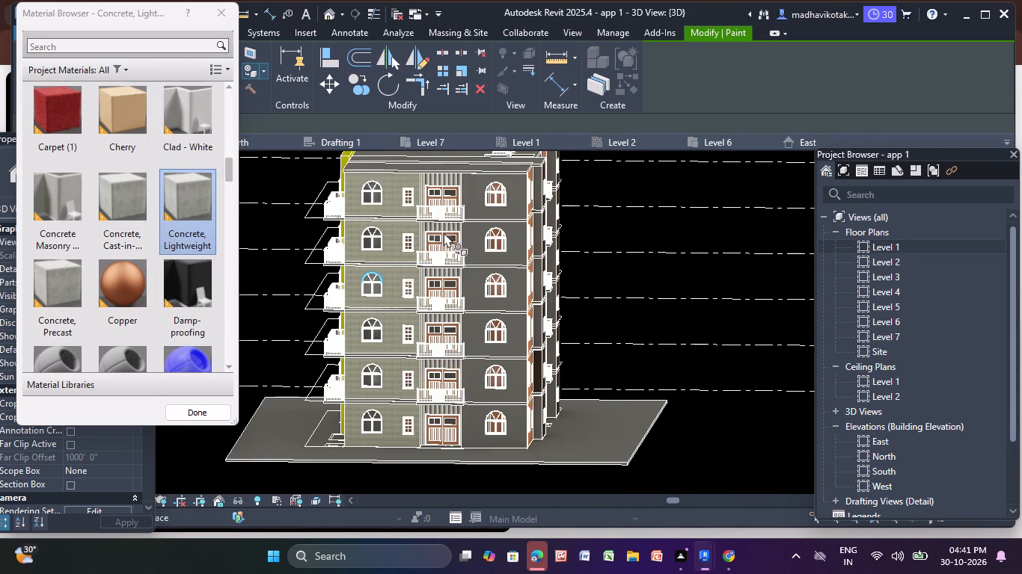
scroll(402, 373, up, 10)
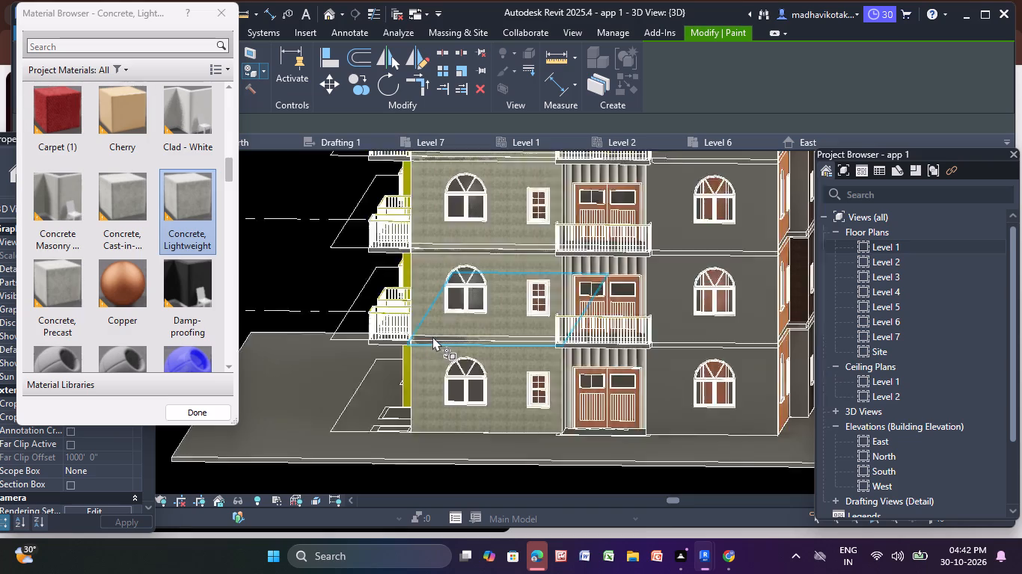
scroll(432, 336, up, 4)
click(423, 325)
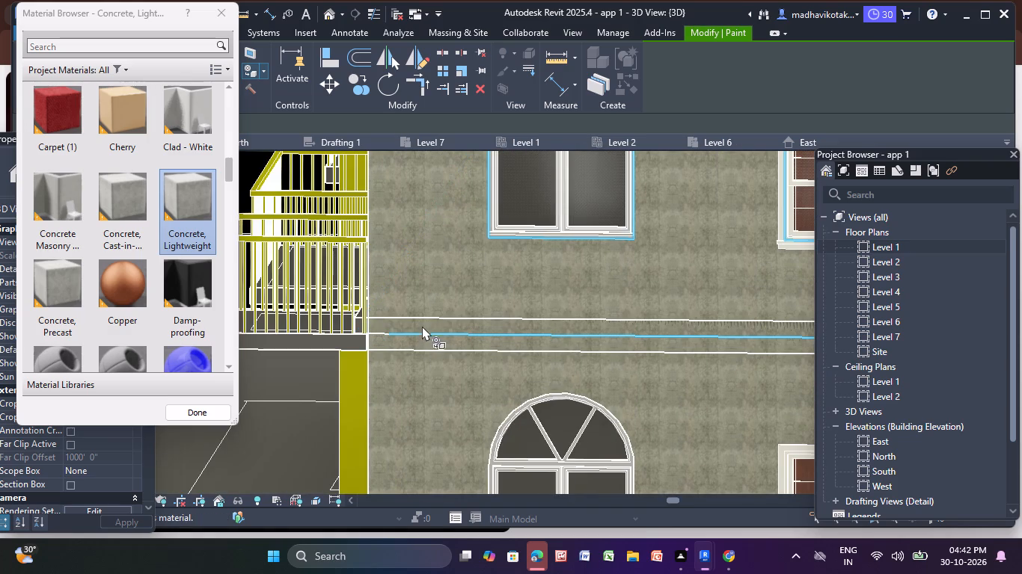
click(420, 337)
click(419, 345)
click(457, 321)
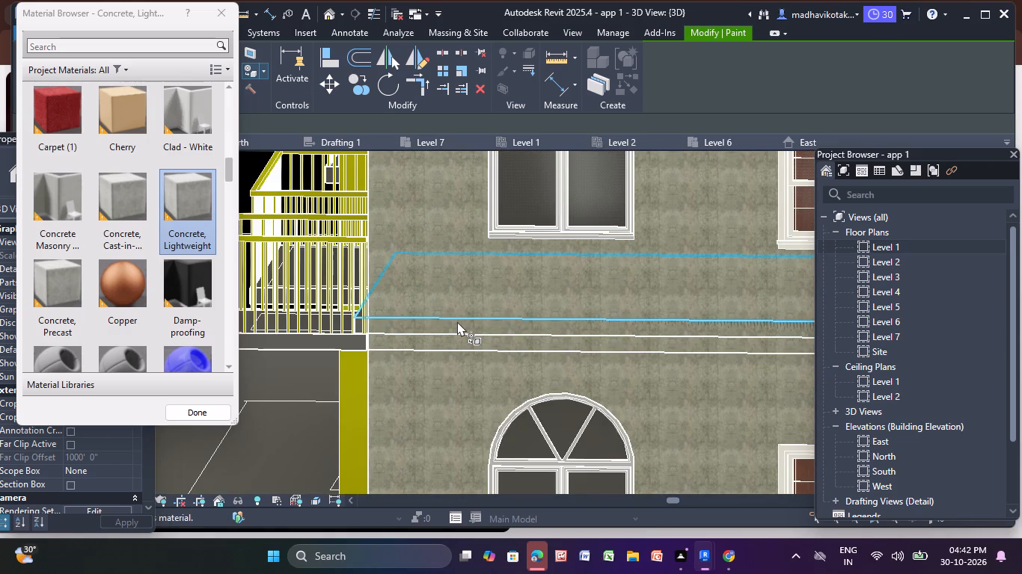
triple_click(457, 323)
click(455, 324)
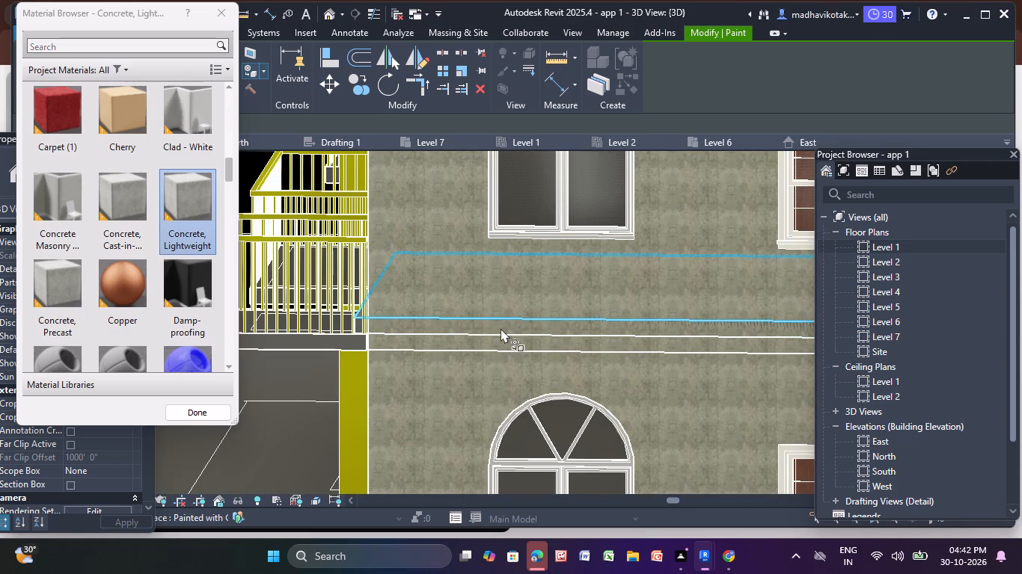
middle_drag(694, 324, 451, 333)
scroll(542, 324, down, 1)
scroll(451, 333, up, 1)
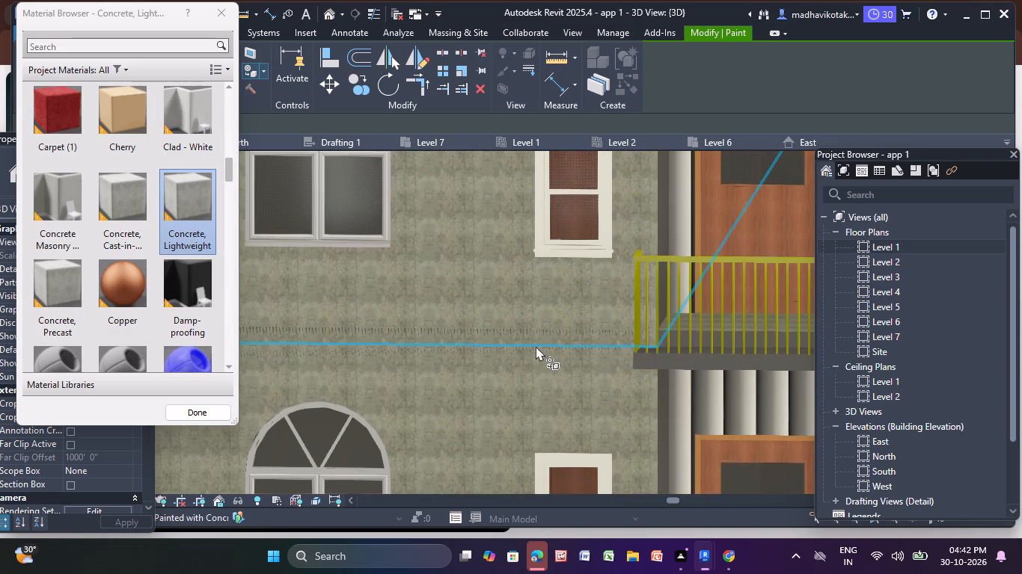
click(530, 353)
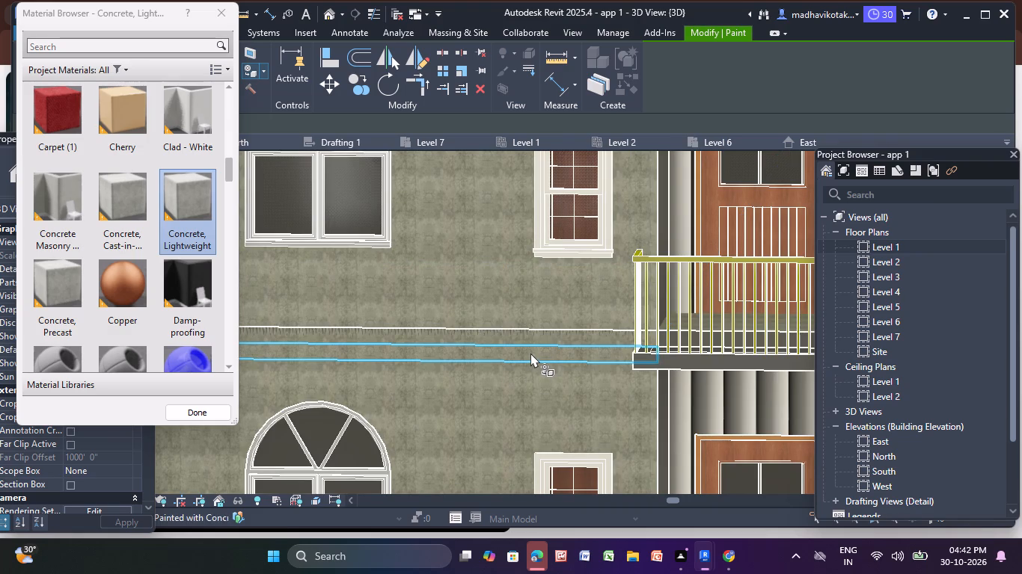
click(542, 335)
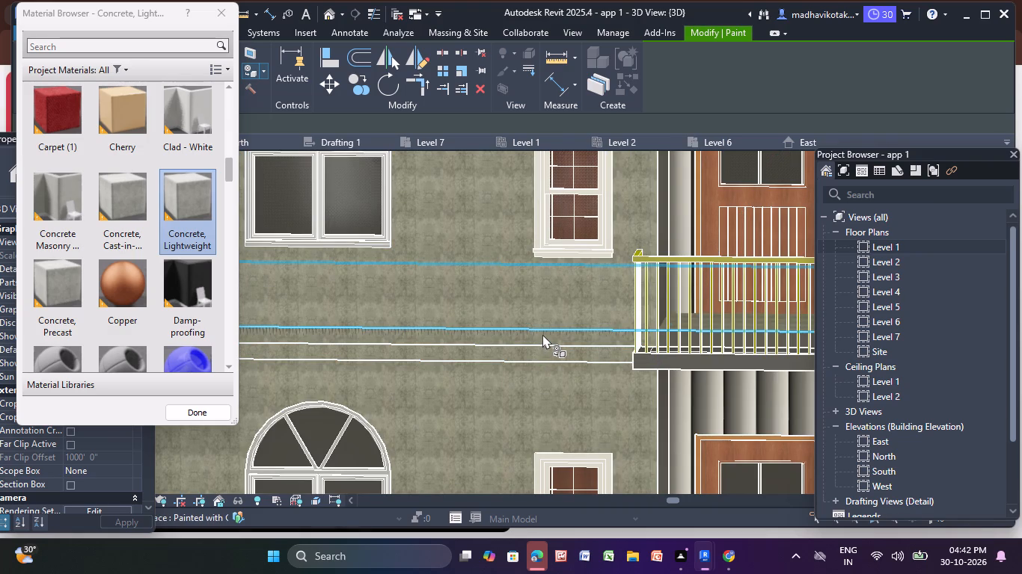
scroll(542, 334, up, 4)
click(537, 332)
Paint the horizontal edge strips above the arched window at a floor line higher up the facade with Concrete, Lightweight.
scroll(430, 244, down, 4)
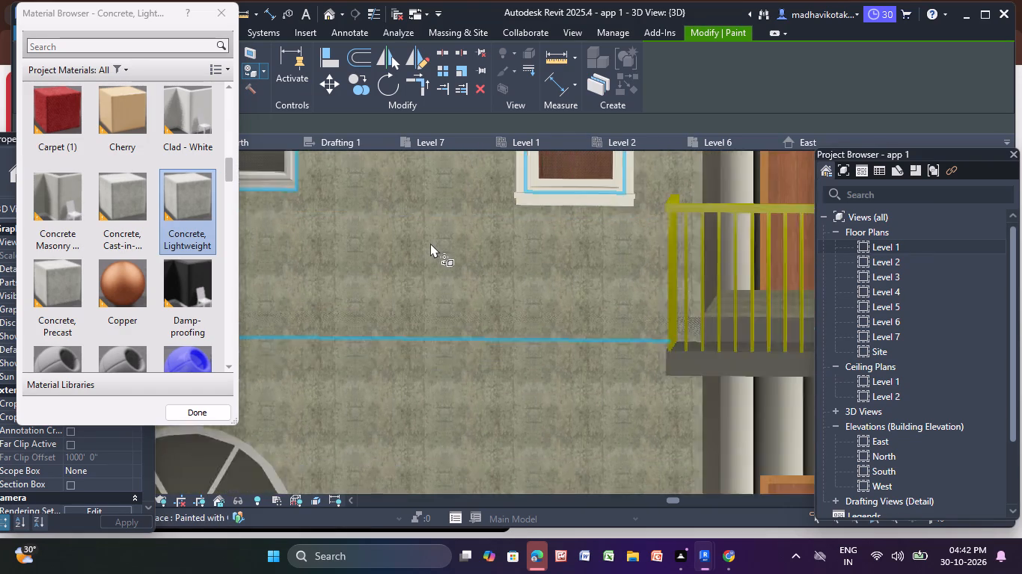
scroll(430, 243, down, 11)
middle_drag(432, 242, 460, 405)
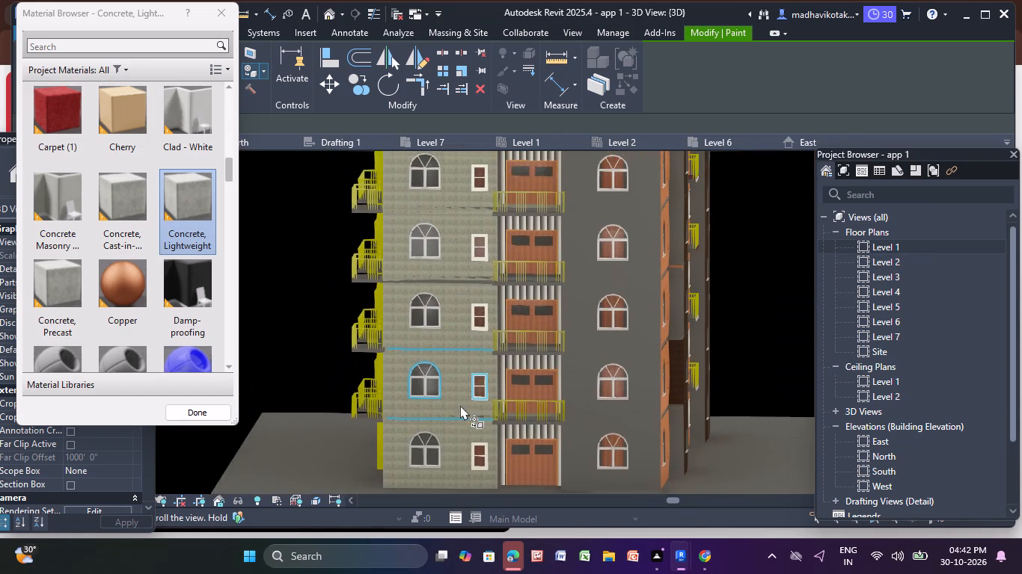
scroll(400, 337, up, 6)
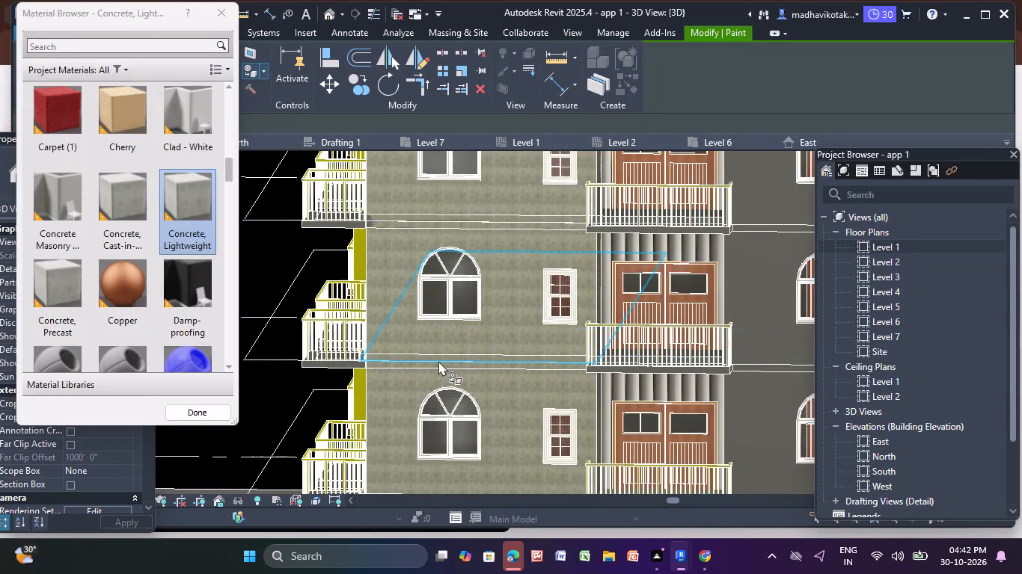
scroll(482, 189, up, 5)
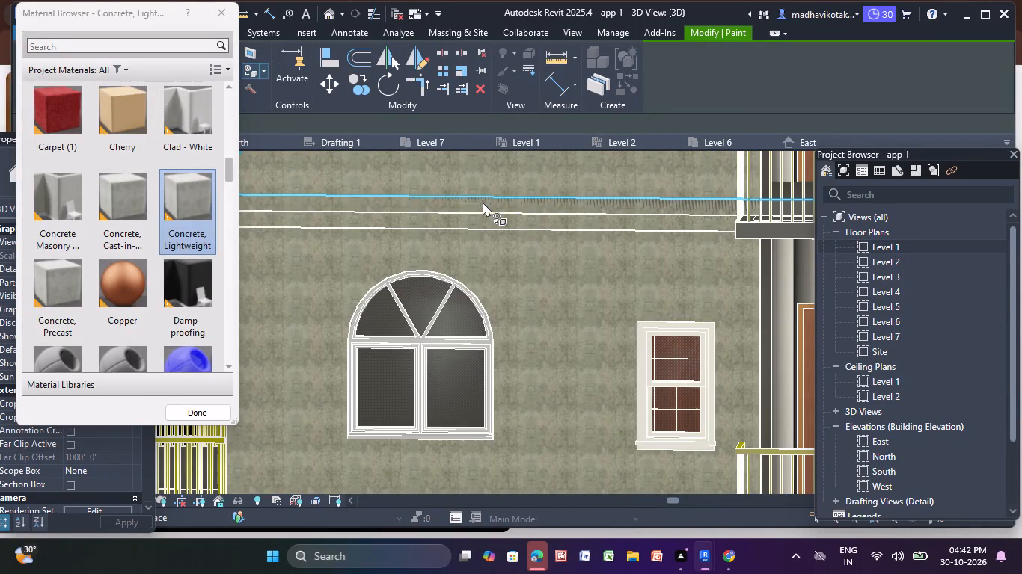
click(482, 204)
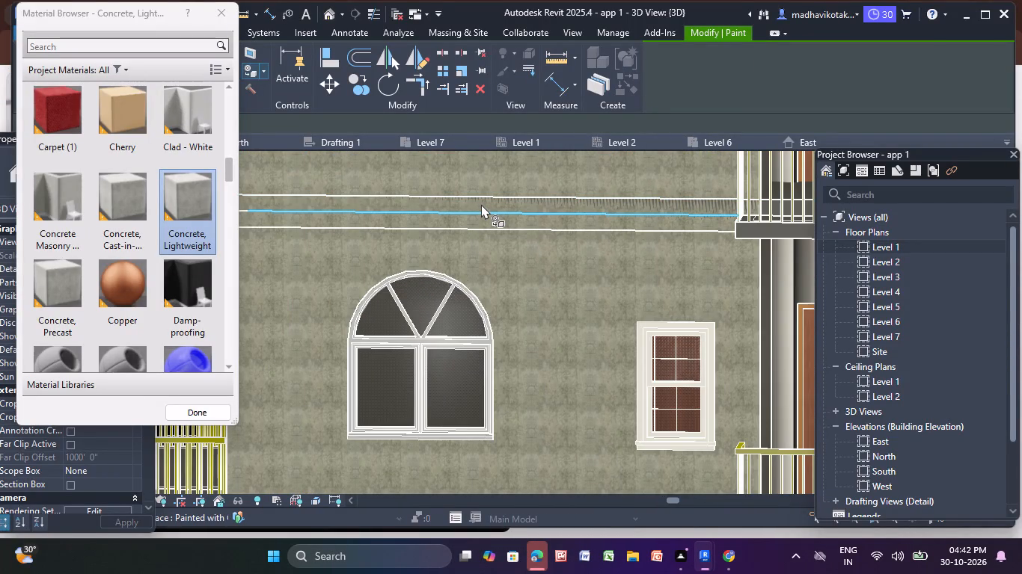
scroll(481, 204, up, 3)
click(488, 197)
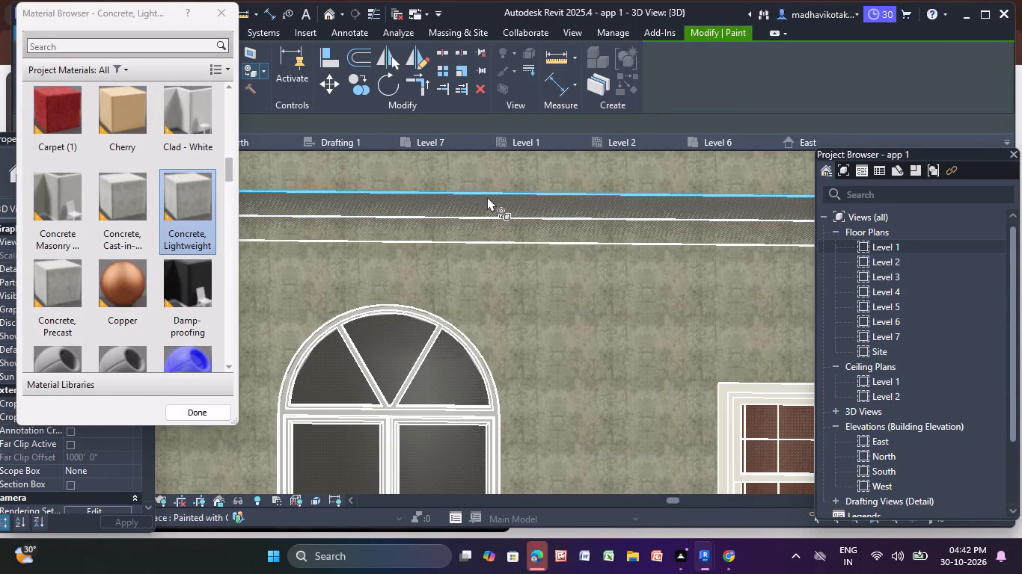
click(486, 197)
click(495, 229)
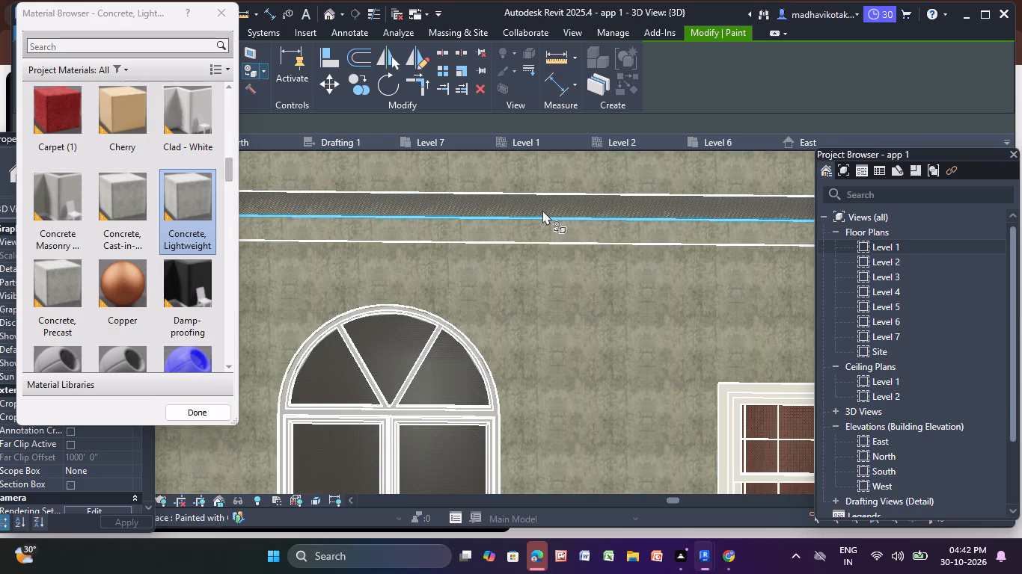
click(542, 210)
click(567, 196)
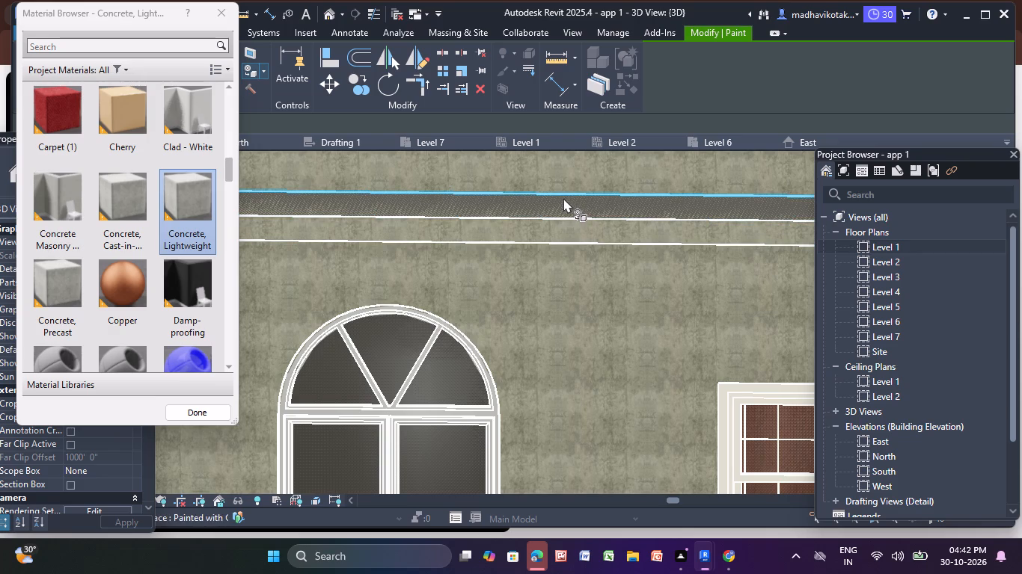
triple_click(563, 200)
triple_click(560, 205)
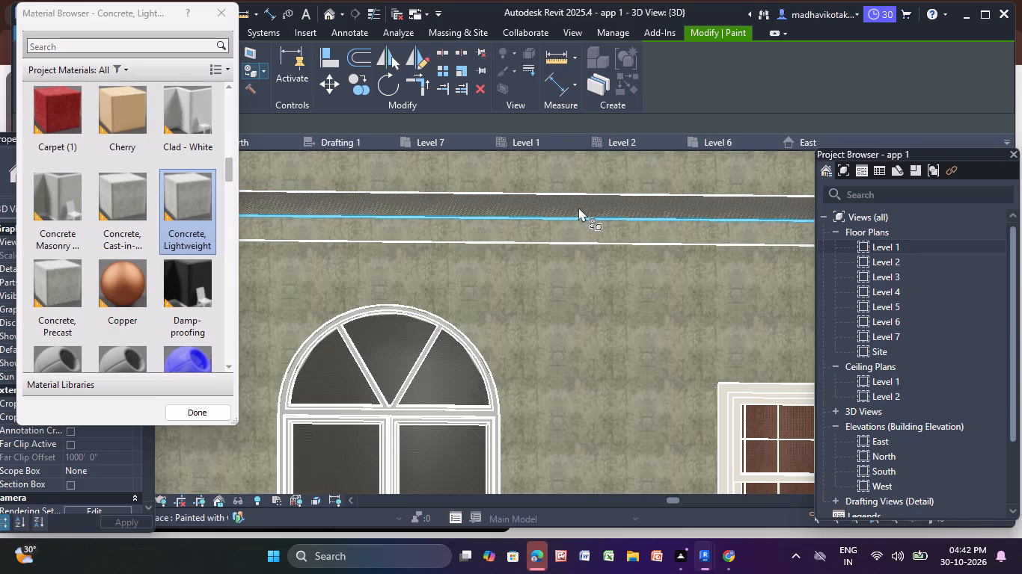
click(644, 207)
Paint the edge strip above the arched window at another floor line of the same facade with Concrete, Lightweight.
scroll(592, 235, down, 12)
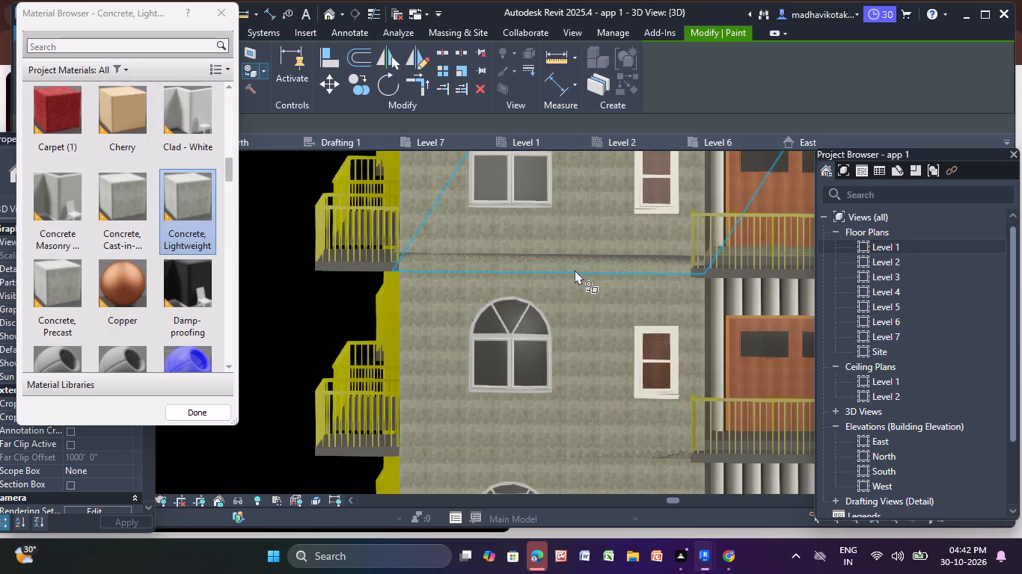
middle_drag(551, 176, 570, 241)
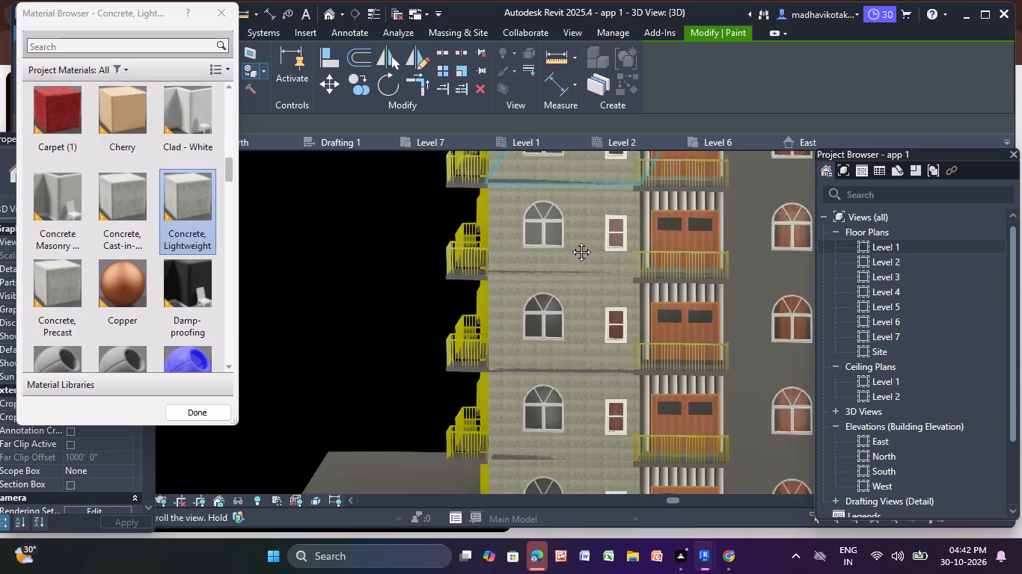
middle_drag(570, 241, 569, 287)
scroll(569, 288, up, 11)
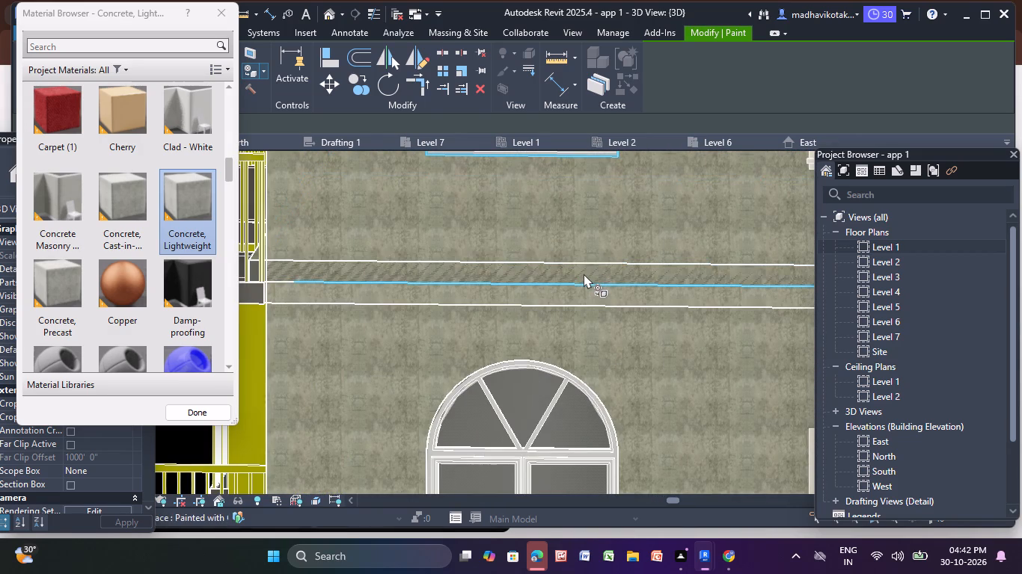
click(584, 274)
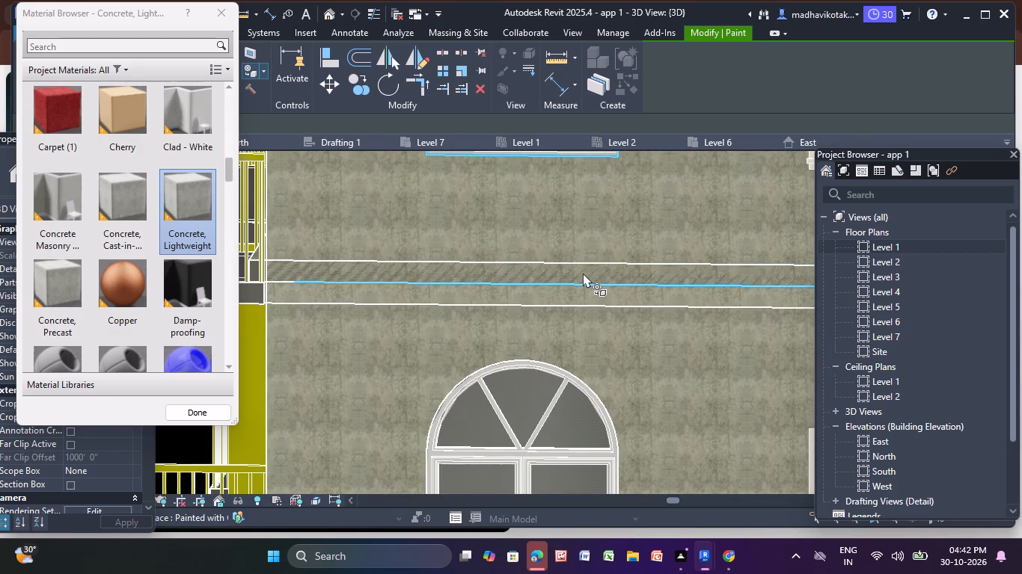
click(583, 273)
scroll(583, 273, up, 4)
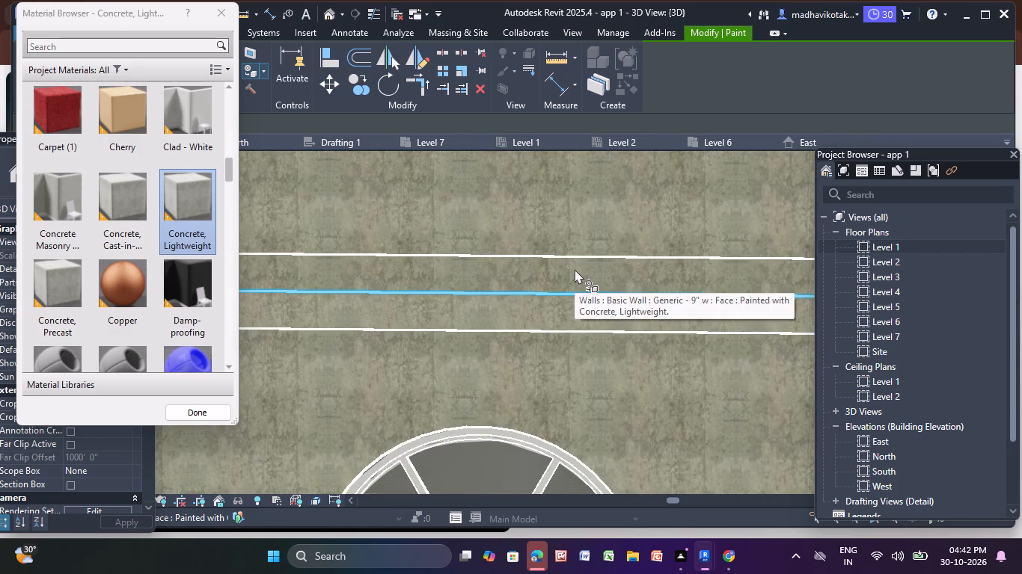
click(575, 269)
scroll(575, 269, down, 12)
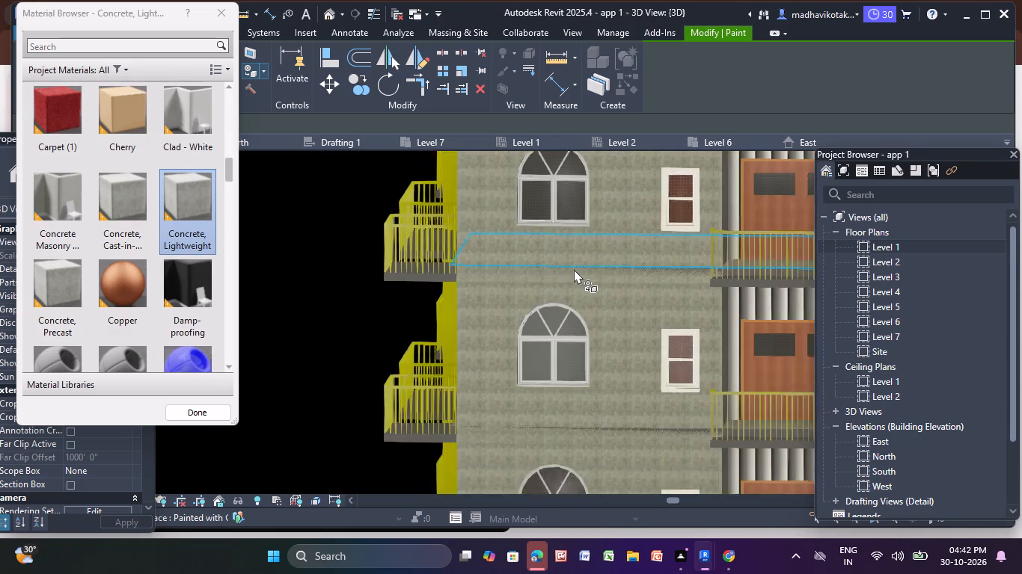
scroll(589, 321, down, 5)
scroll(391, 402, down, 3)
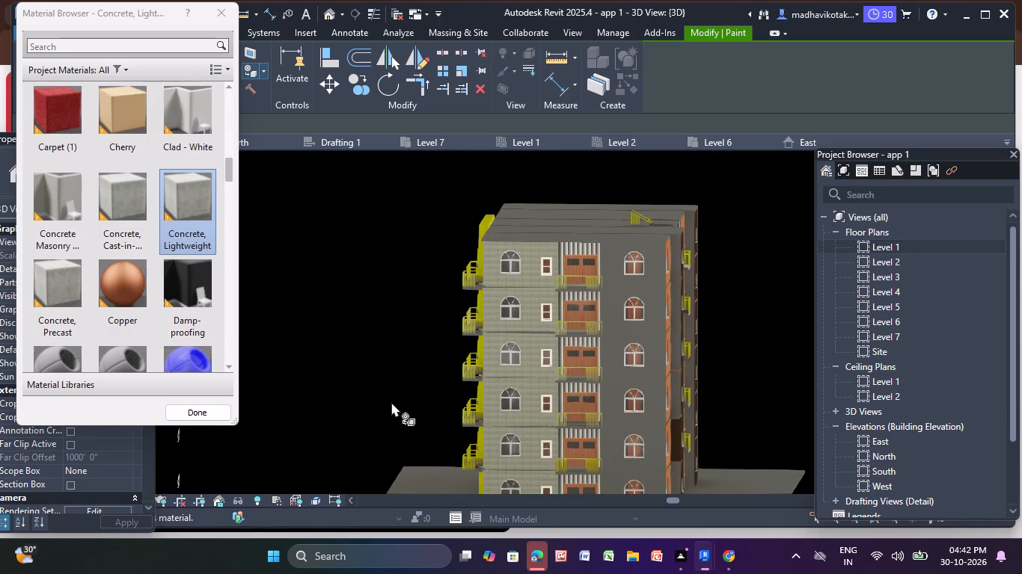
Paint the front edge of an upper-floor balcony slab, outside the wooden double doors, with Concrete, Lightweight.
middle_drag(391, 402, 337, 399)
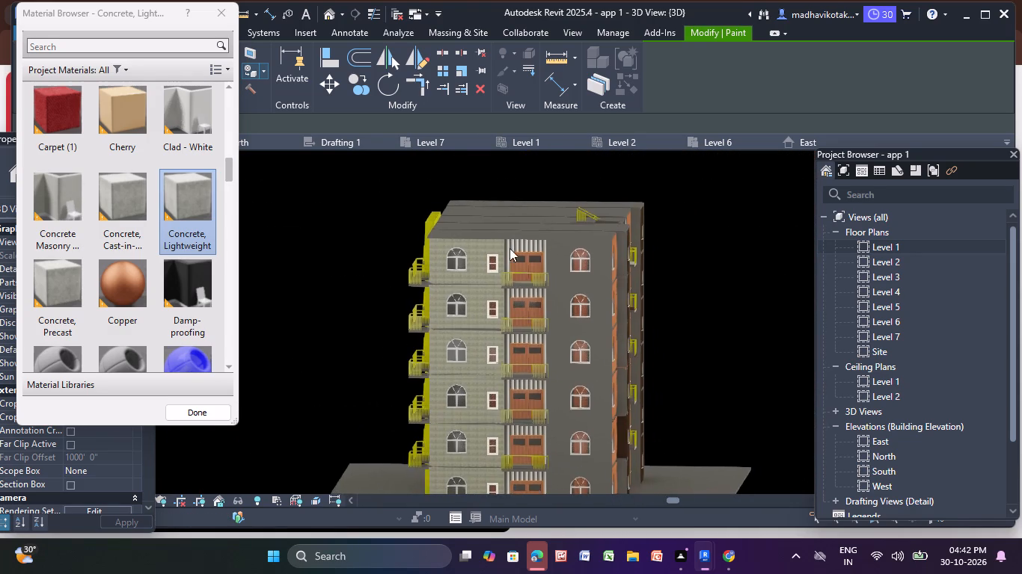
scroll(510, 248, up, 9)
scroll(450, 382, up, 4)
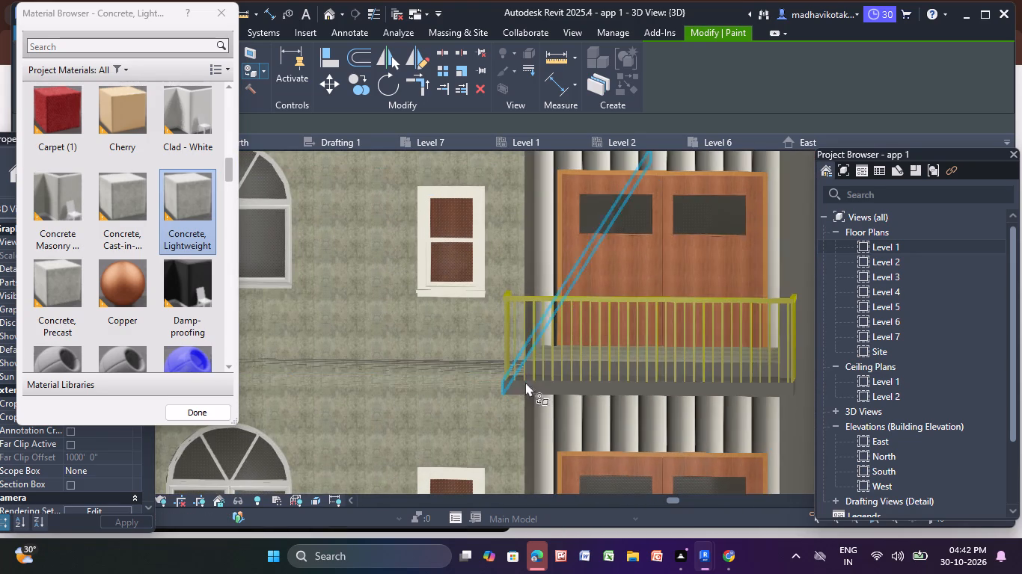
click(545, 386)
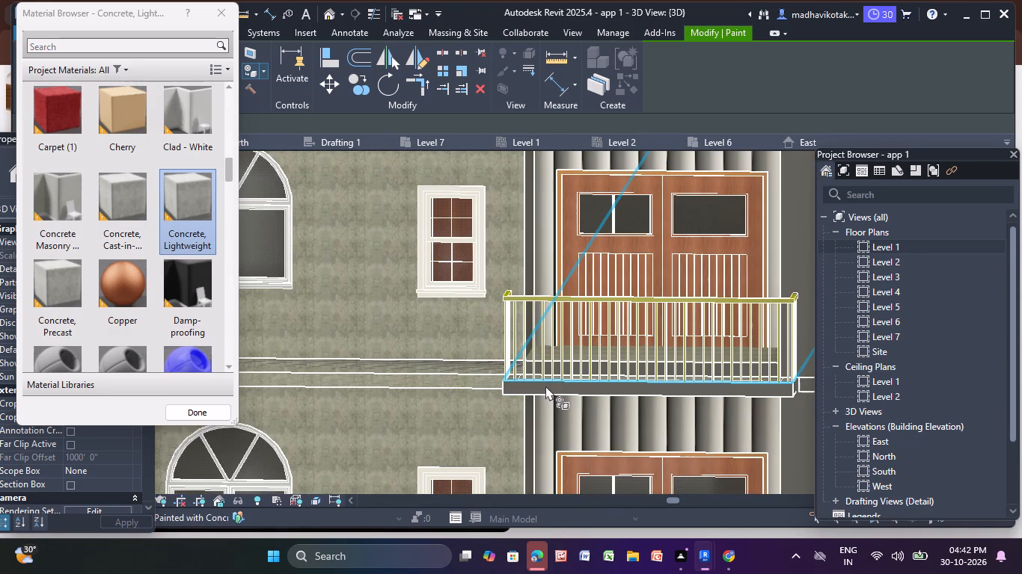
scroll(545, 386, up, 5)
click(539, 395)
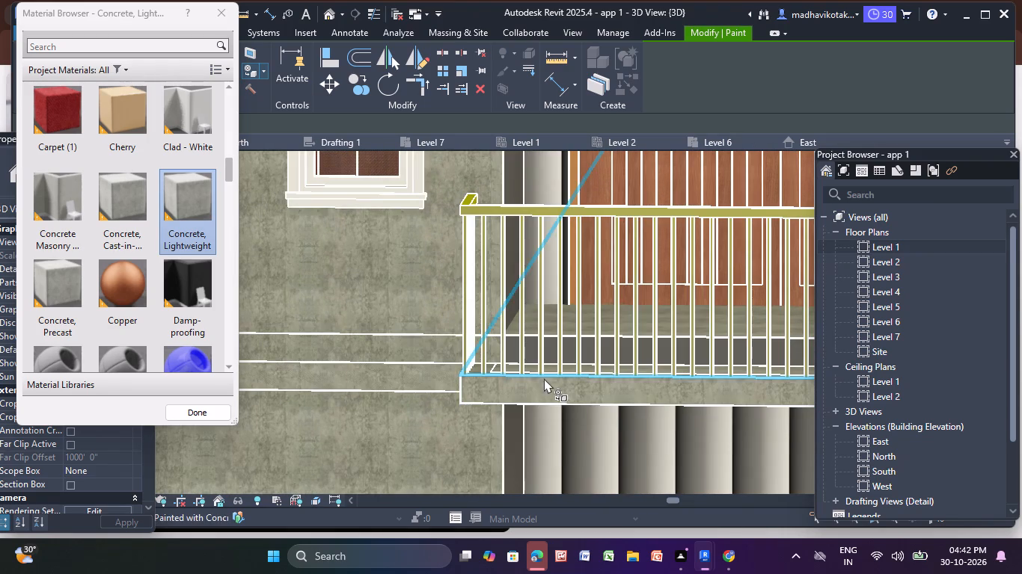
scroll(575, 317, down, 5)
middle_drag(539, 244, 296, 173)
scroll(296, 173, down, 1)
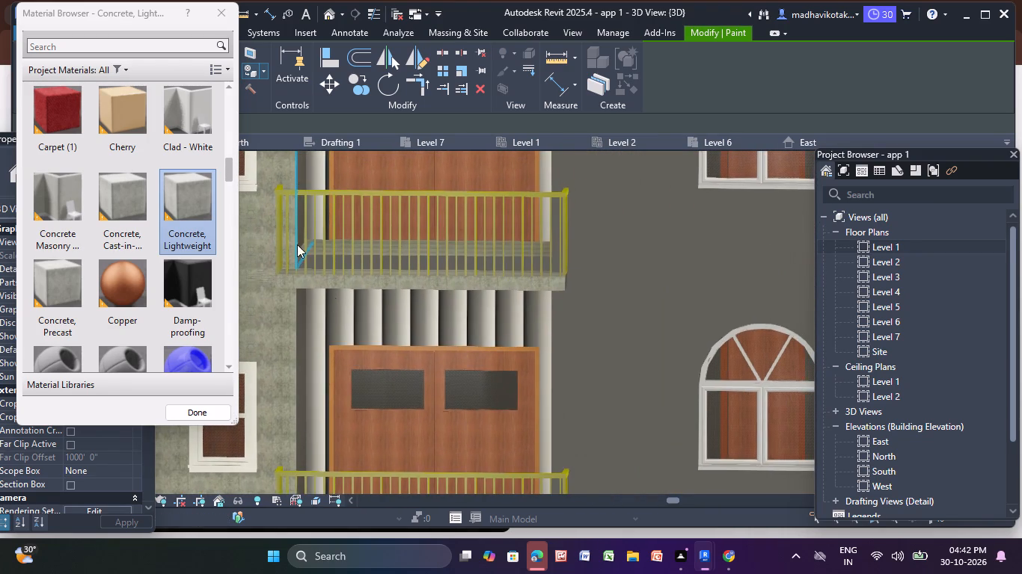
scroll(328, 291, down, 5)
middle_drag(323, 306, 560, 182)
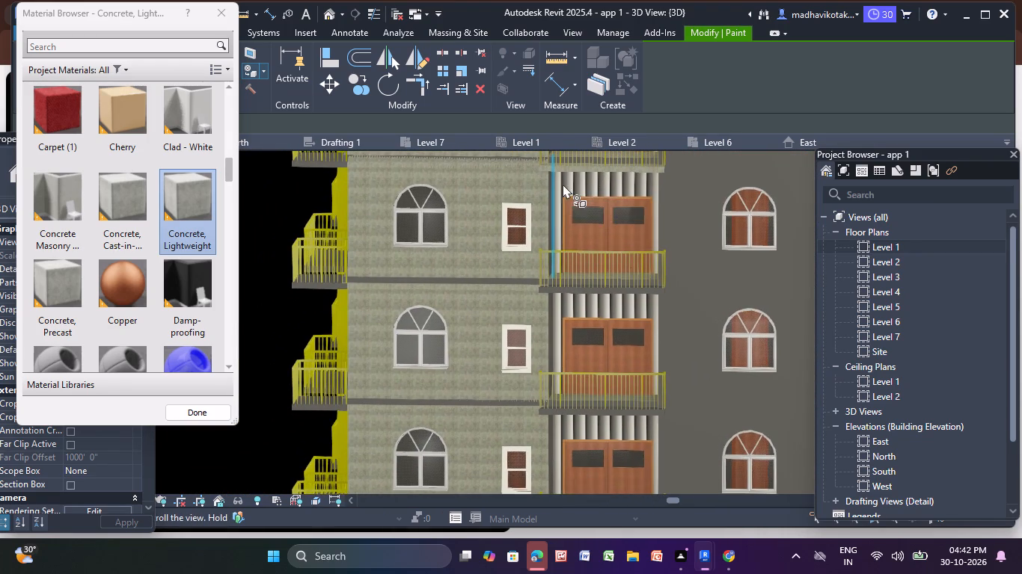
Paint the floor-line edge strip beside an upper balcony and that balcony slab's front edge with Concrete, Lightweight.
scroll(524, 282, up, 6)
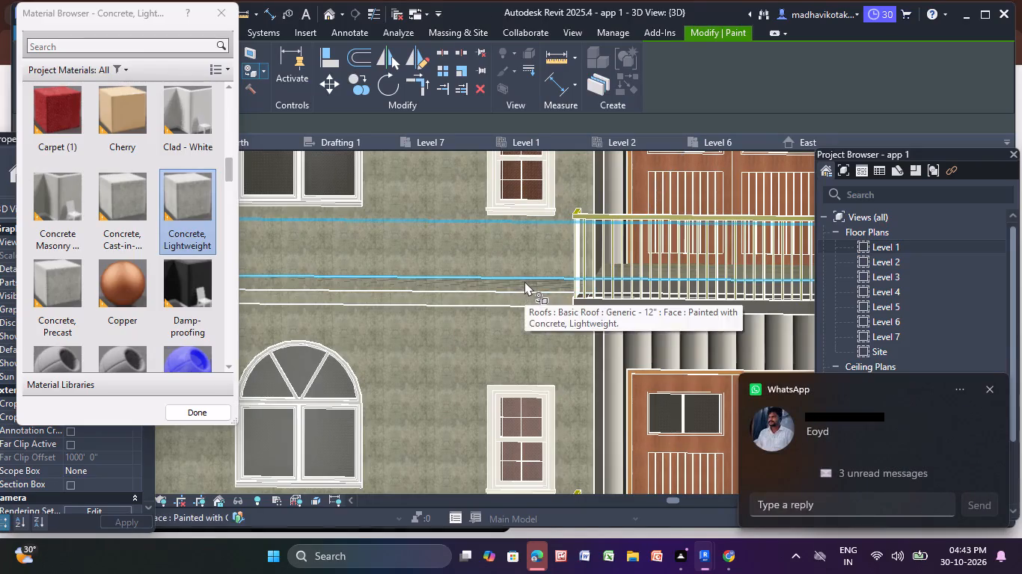
click(524, 285)
scroll(525, 290, up, 2)
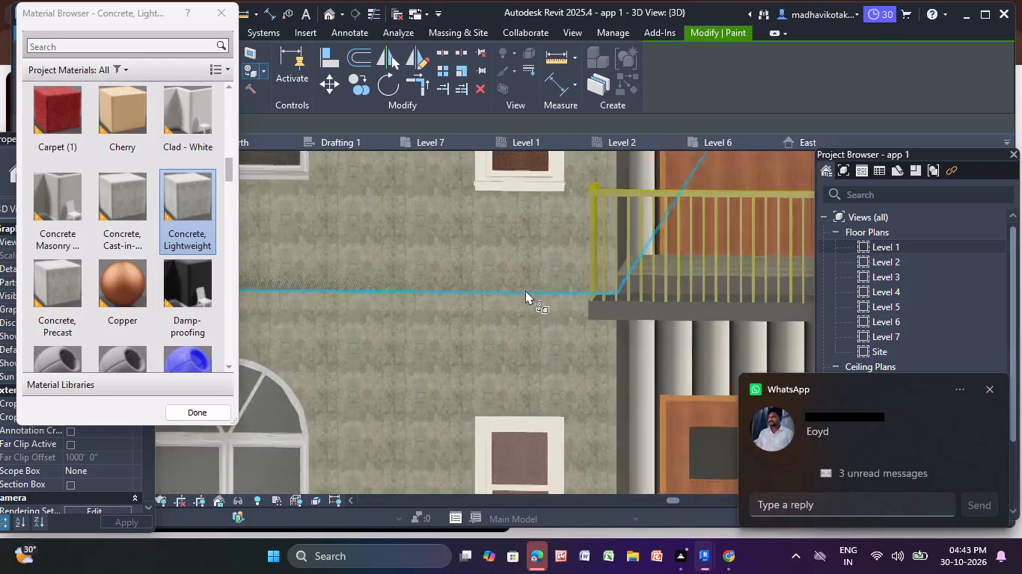
scroll(525, 290, up, 2)
click(640, 315)
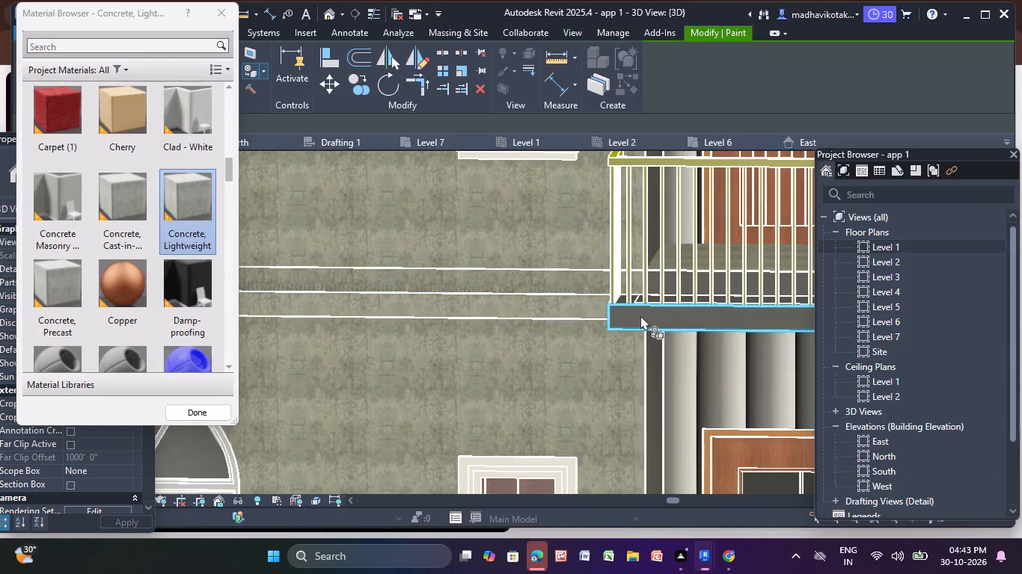
Paint the front edge of the next balcony slab down the same facade with Concrete, Lightweight.
scroll(642, 315, down, 10)
middle_drag(650, 327, 598, 307)
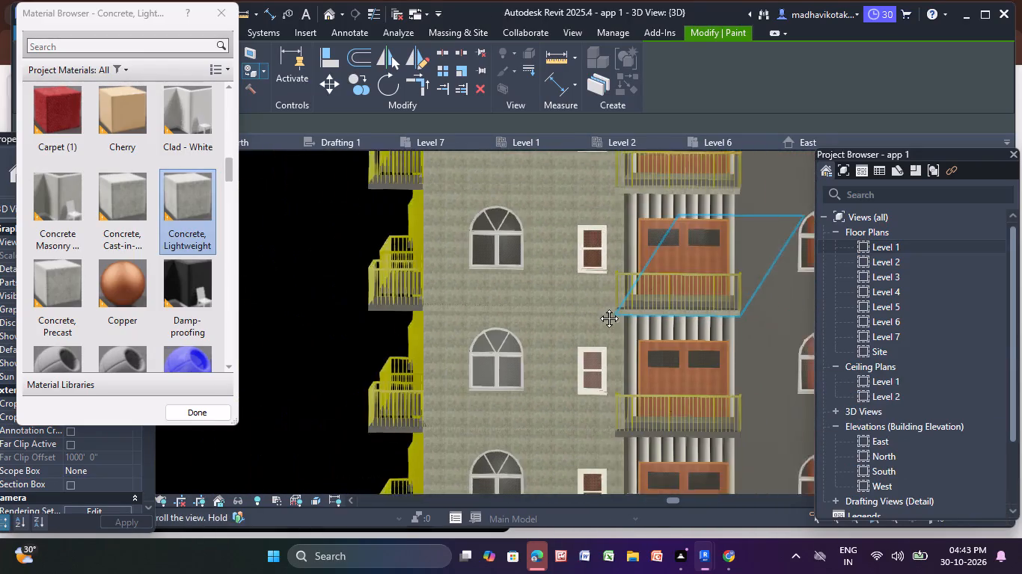
middle_drag(598, 307, 454, 226)
scroll(477, 303, up, 1)
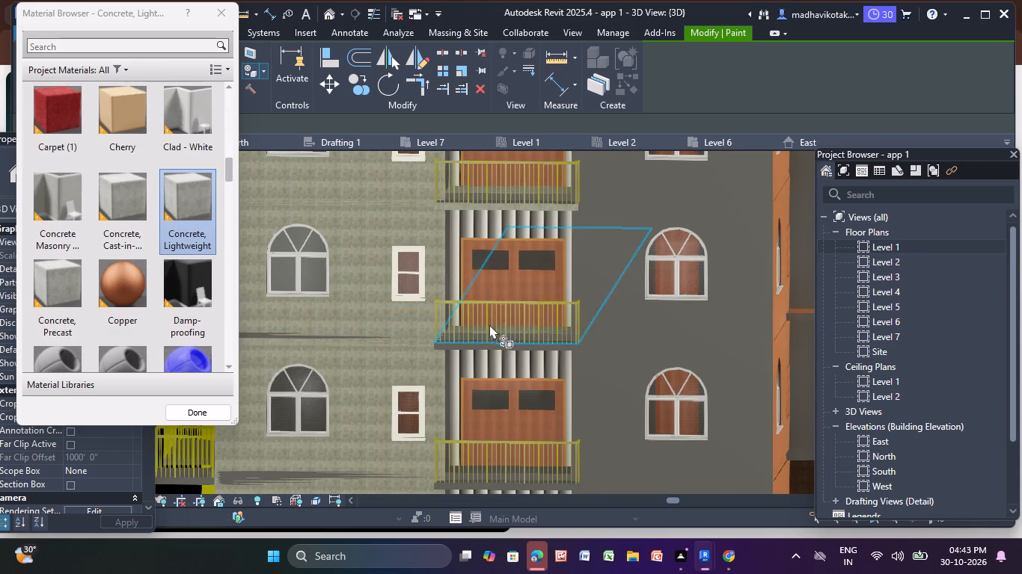
scroll(491, 327, up, 3)
click(498, 357)
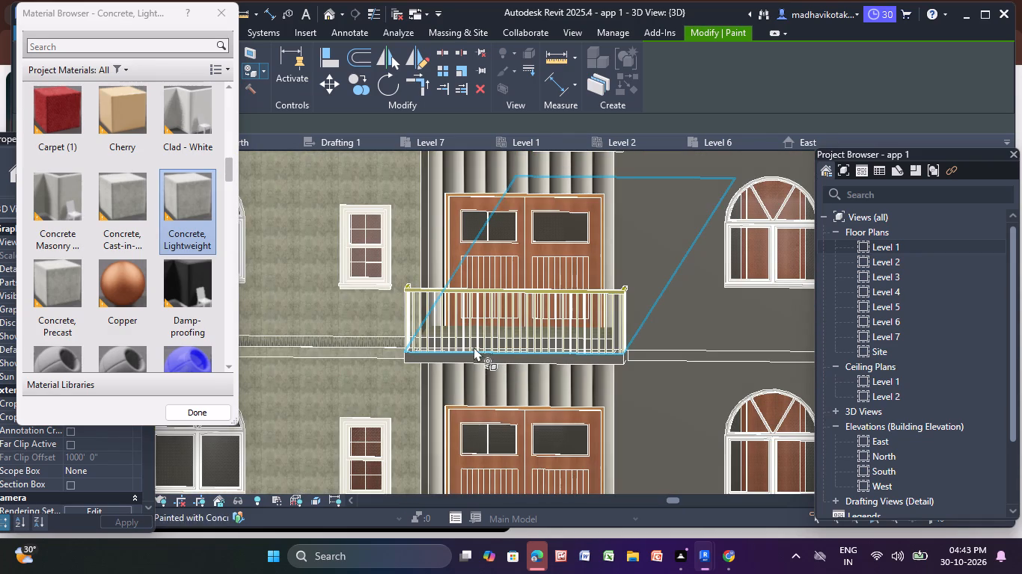
scroll(459, 360, up, 3)
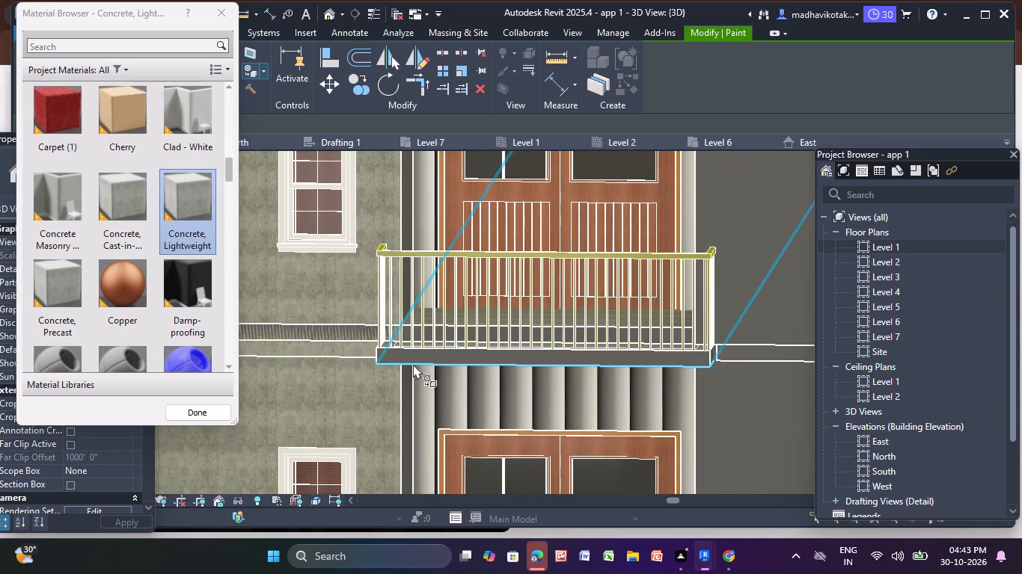
click(432, 354)
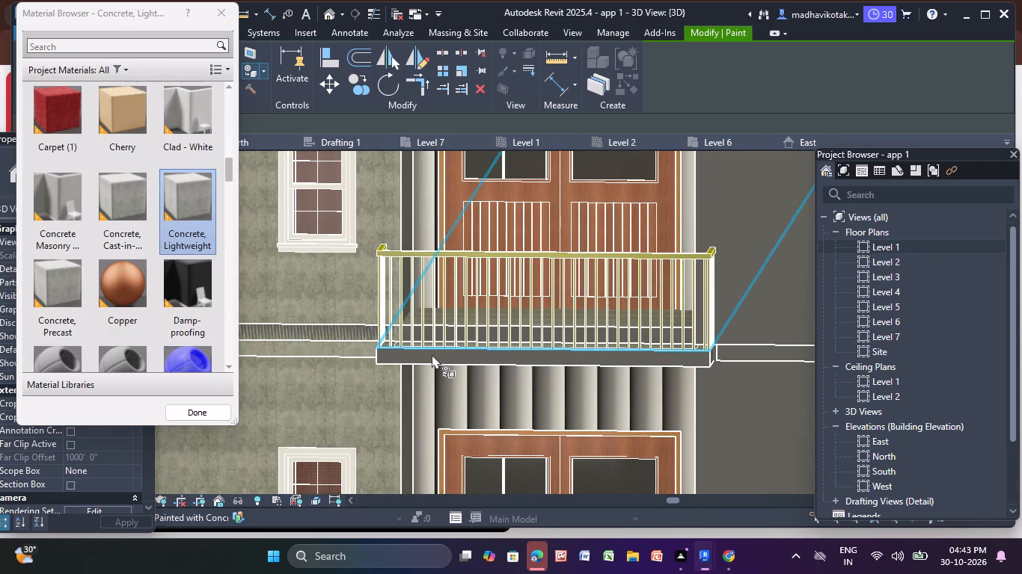
scroll(432, 354, up, 5)
click(424, 360)
Paint the front edge of the second-lowest balcony slab in the same column with Concrete, Lightweight.
scroll(427, 359, down, 5)
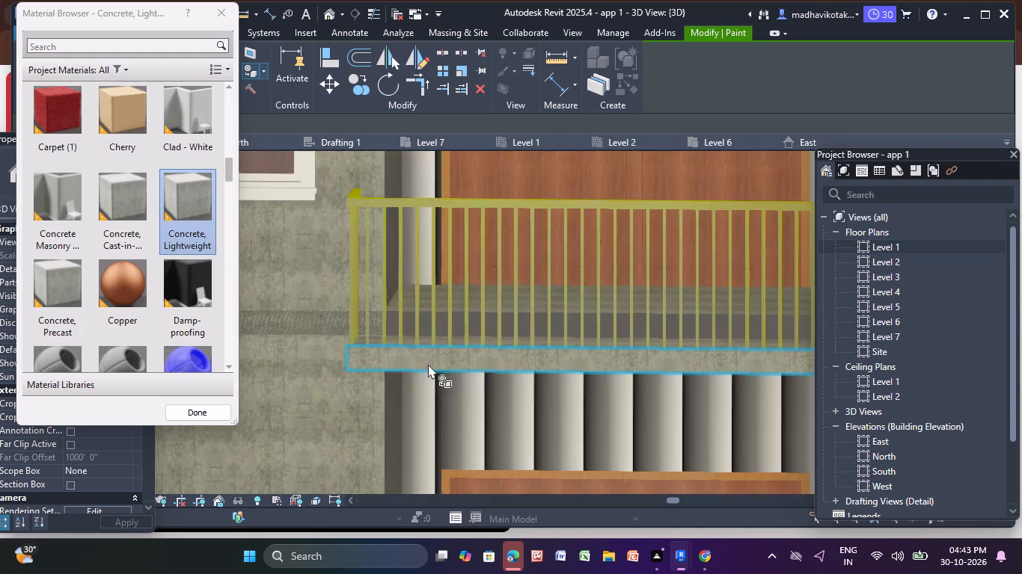
scroll(428, 364, down, 11)
middle_drag(450, 362, 447, 259)
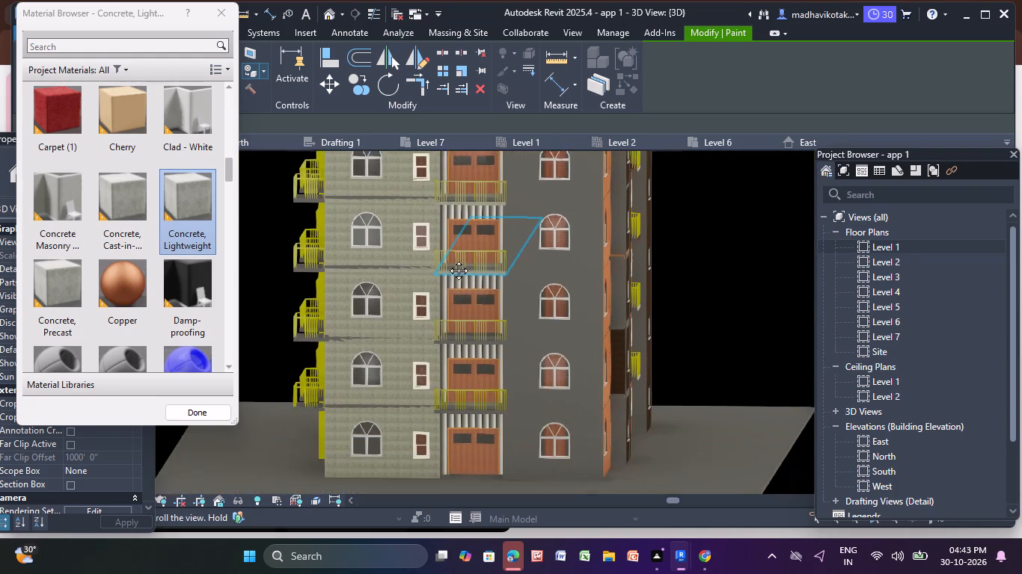
middle_drag(447, 259, 428, 235)
scroll(428, 235, up, 1)
scroll(438, 315, up, 8)
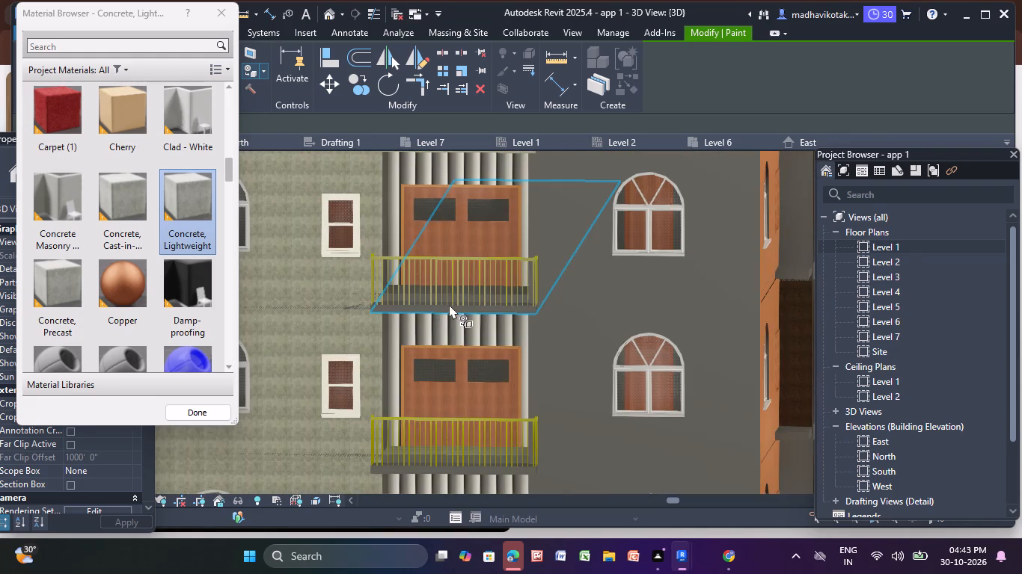
scroll(449, 304, up, 4)
click(451, 307)
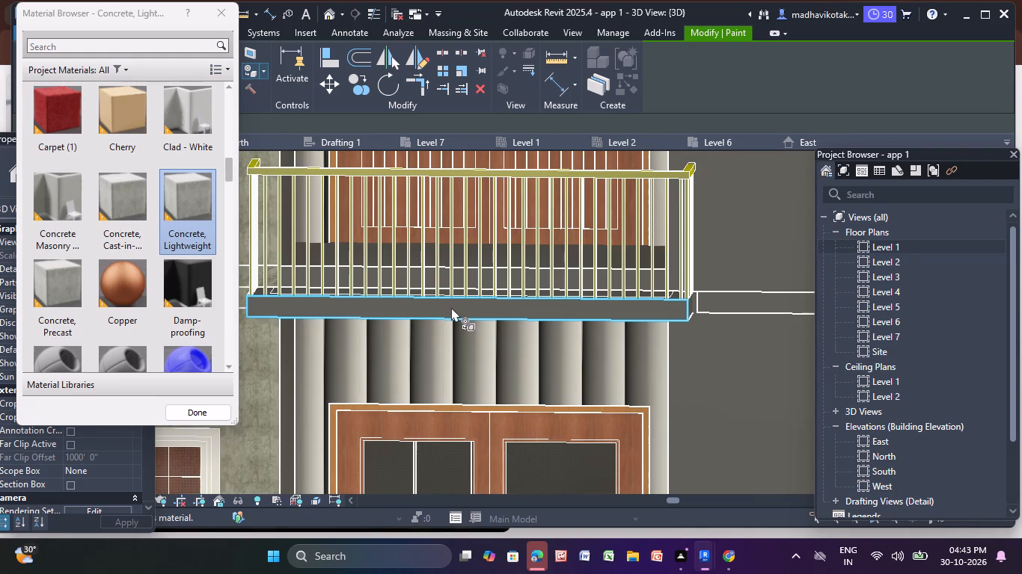
Paint the front edge of the lowest balcony slab, above the ground-floor doors, with Concrete, Lightweight.
scroll(450, 307, down, 6)
middle_drag(460, 337, 447, 236)
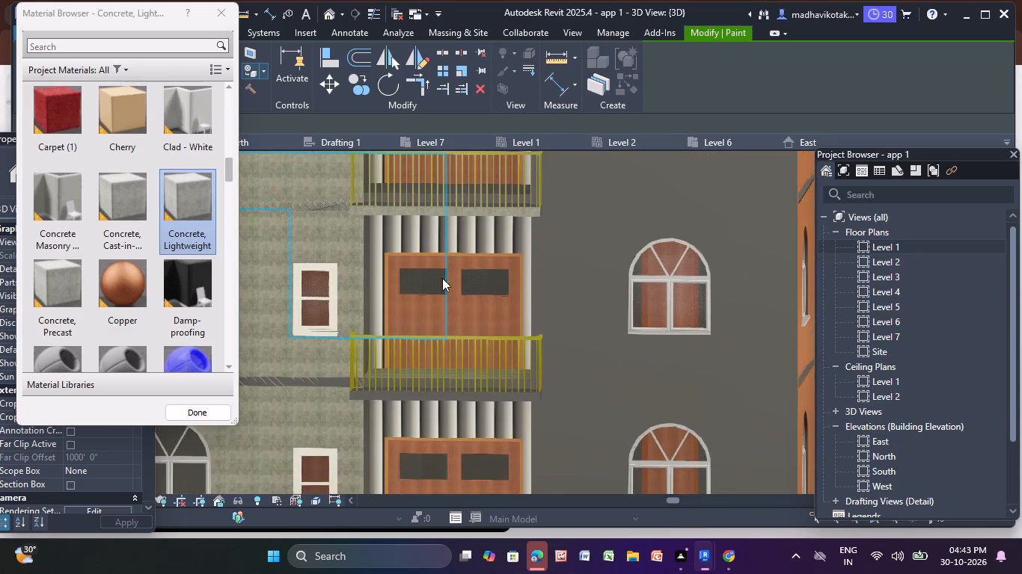
scroll(426, 396, up, 9)
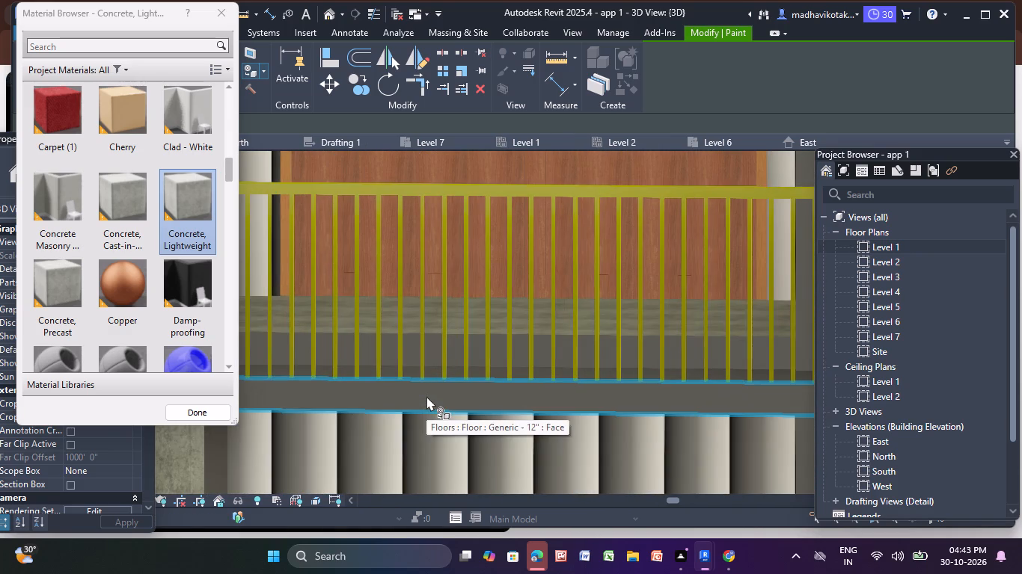
click(426, 396)
Inspect the ground-floor entrance and the full height of the side facade for surfaces still to paint.
scroll(429, 395, down, 6)
middle_drag(436, 404, 417, 347)
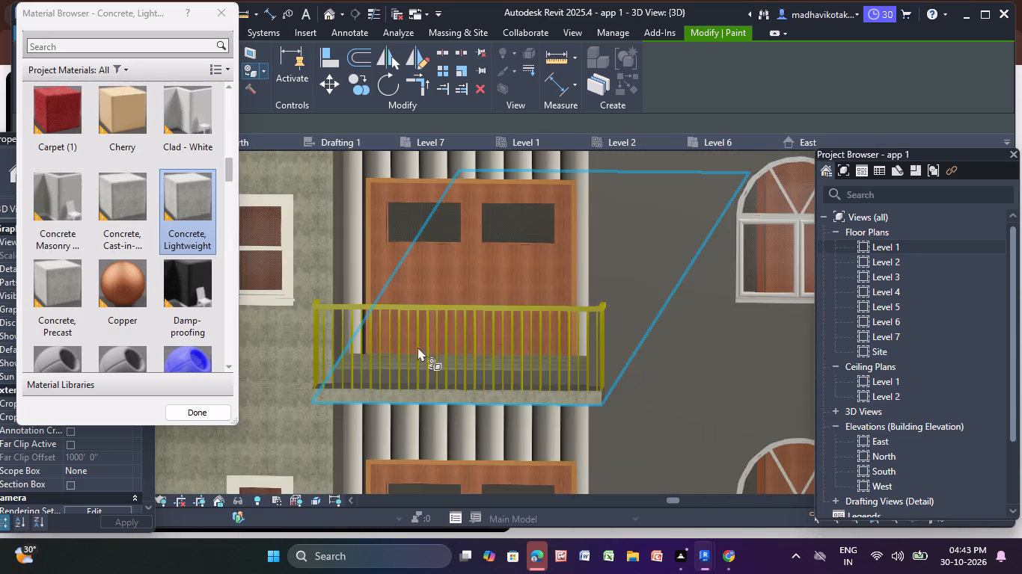
middle_drag(417, 347, 367, 126)
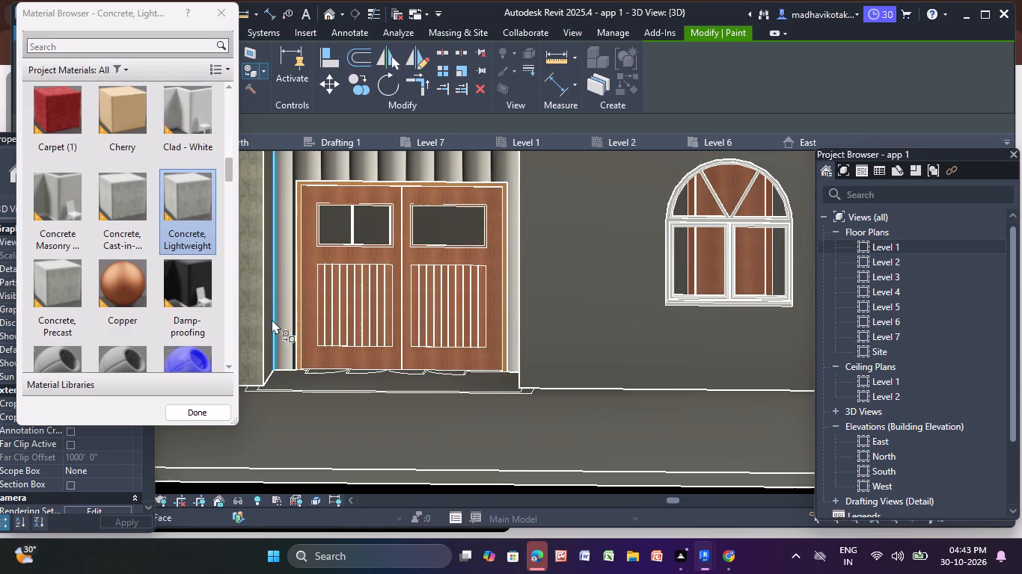
scroll(266, 300, up, 8)
scroll(283, 252, down, 20)
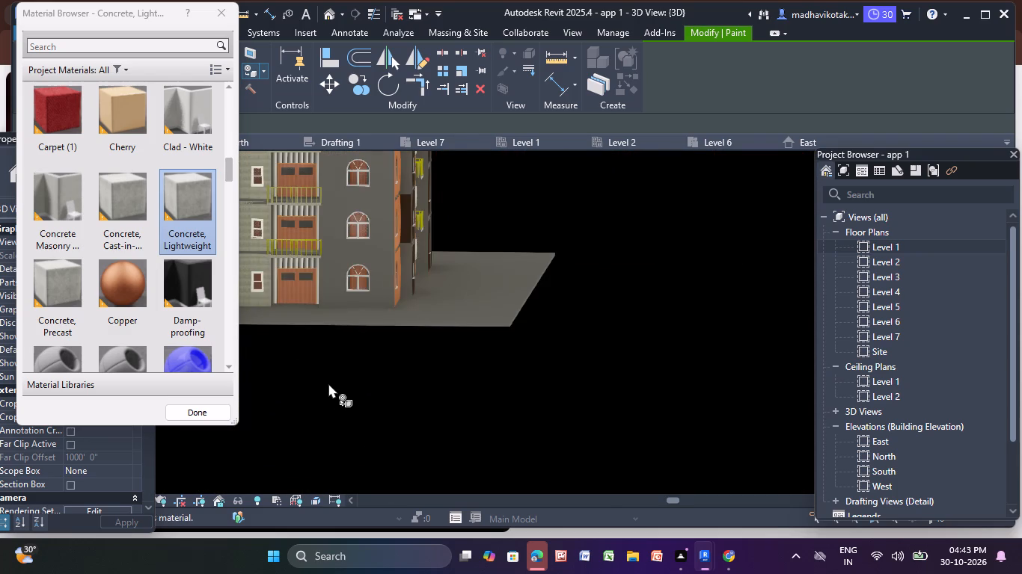
middle_drag(333, 384, 572, 472)
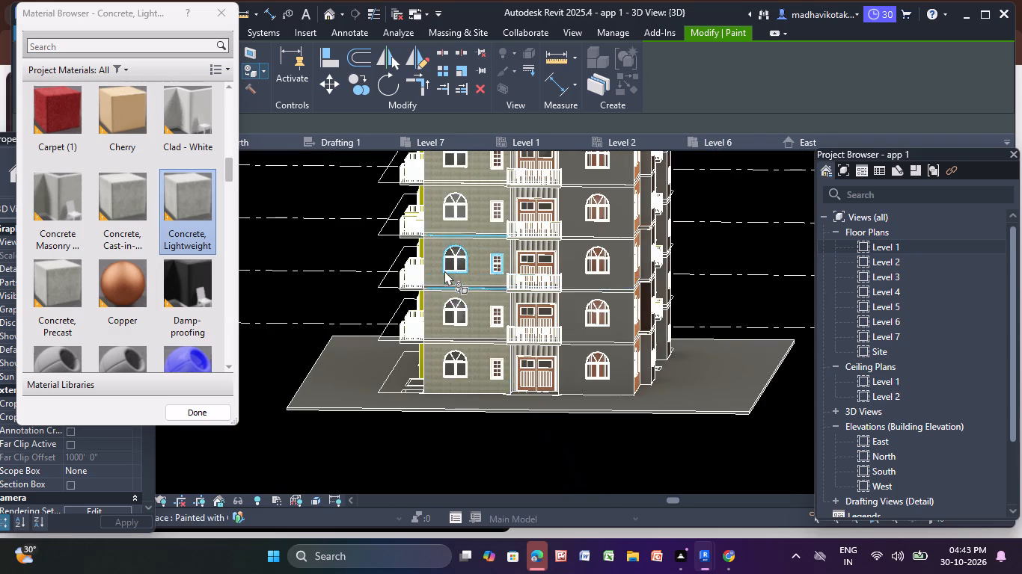
middle_drag(444, 271, 328, 423)
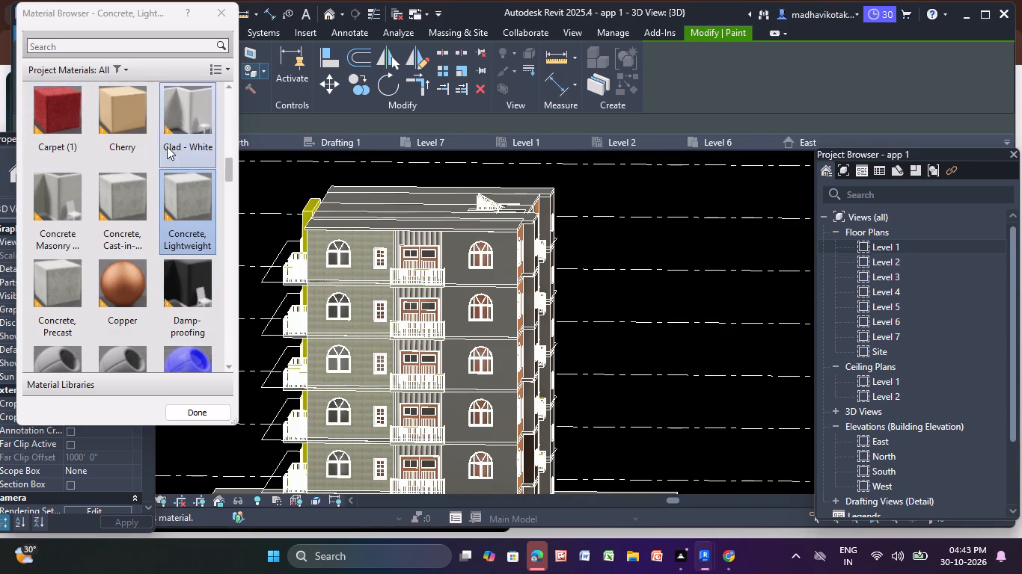
Browse the project materials for another finish for the facade.
scroll(107, 249, down, 12)
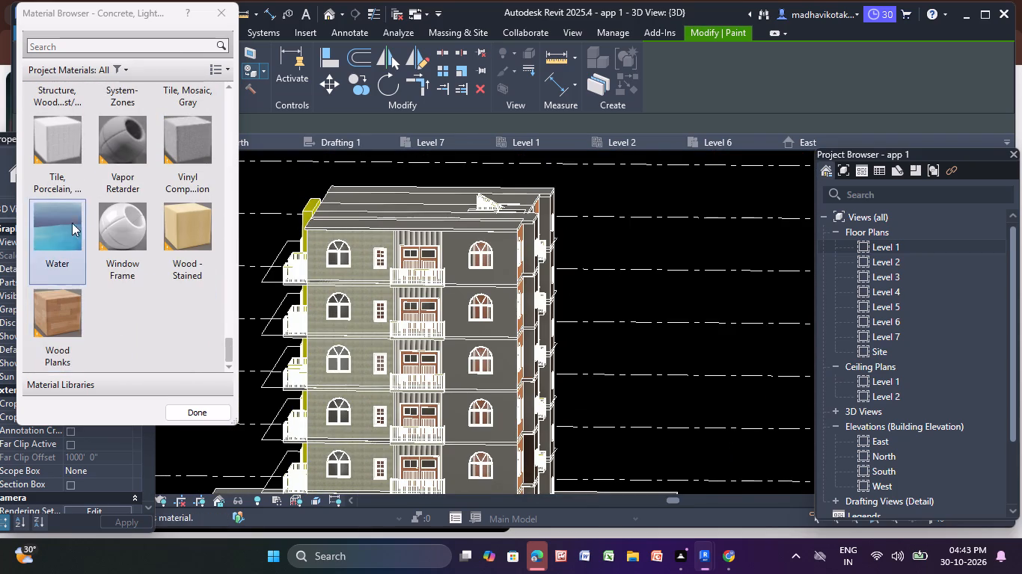
scroll(94, 188, down, 3)
scroll(94, 188, up, 1)
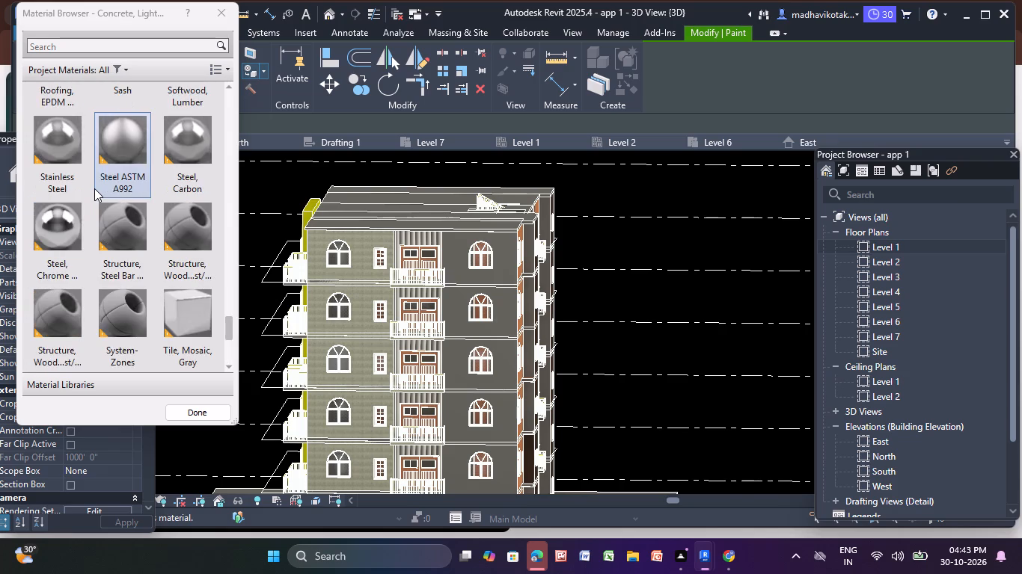
scroll(94, 188, up, 4)
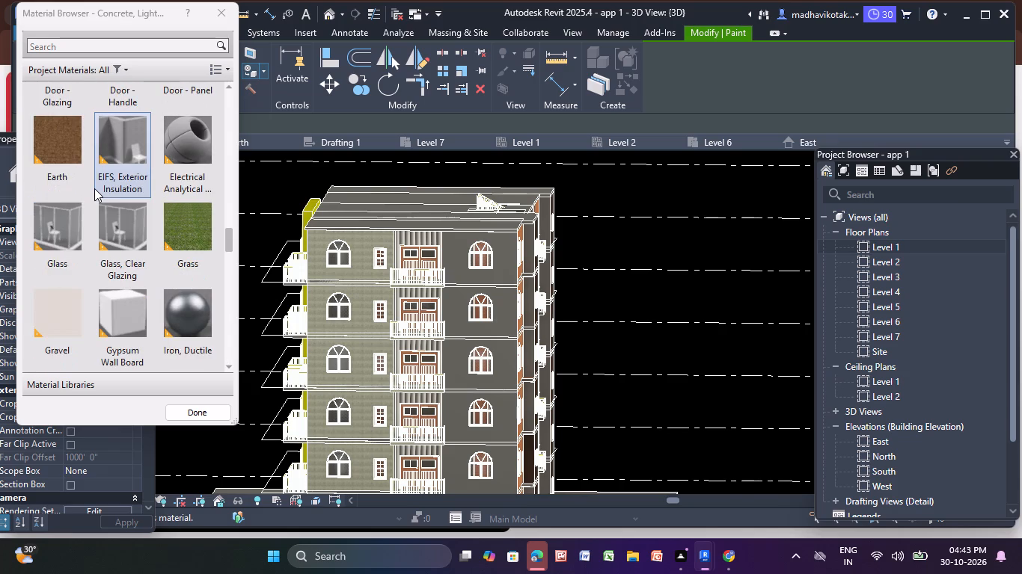
scroll(66, 189, up, 1)
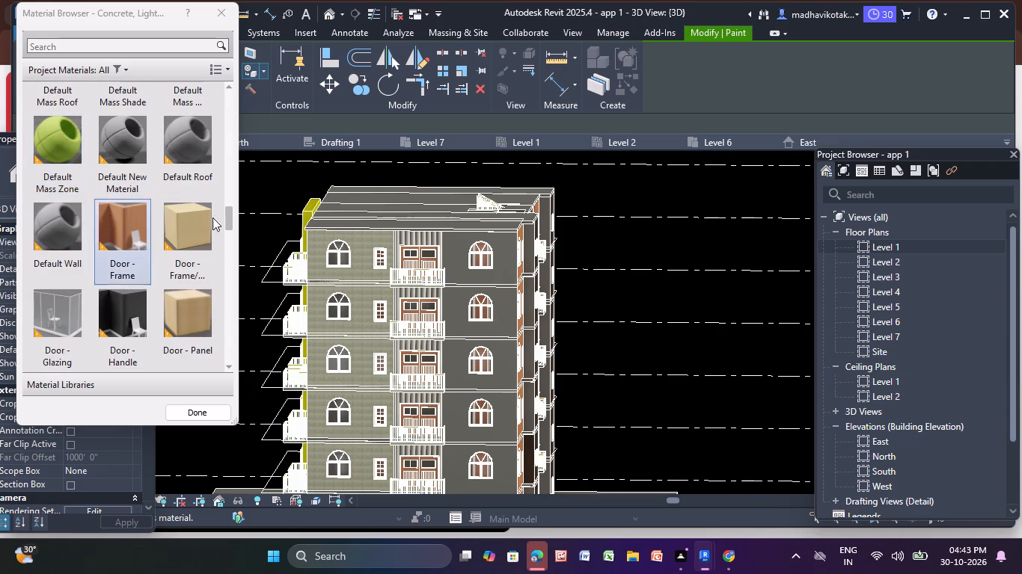
click(355, 268)
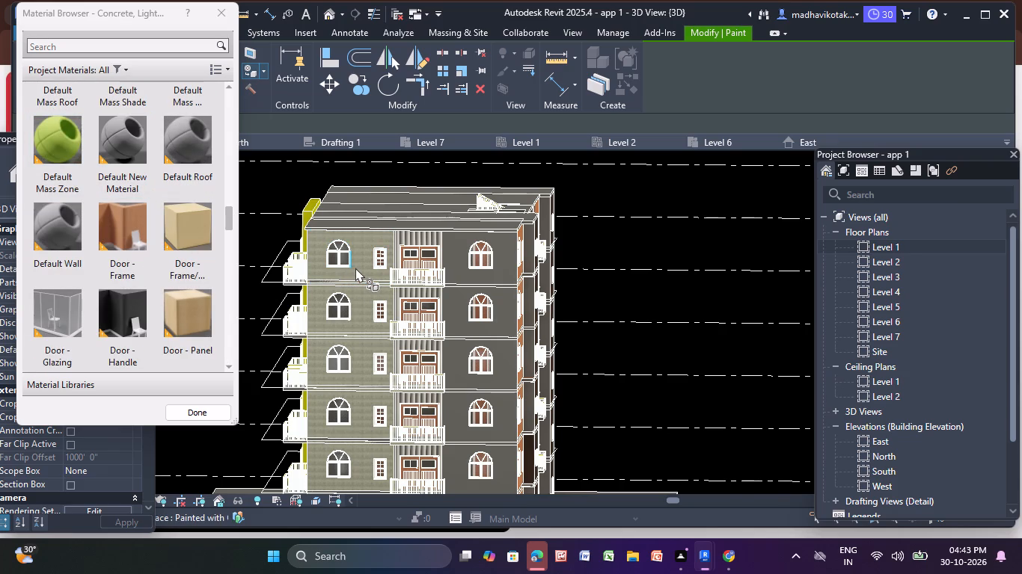
click(364, 268)
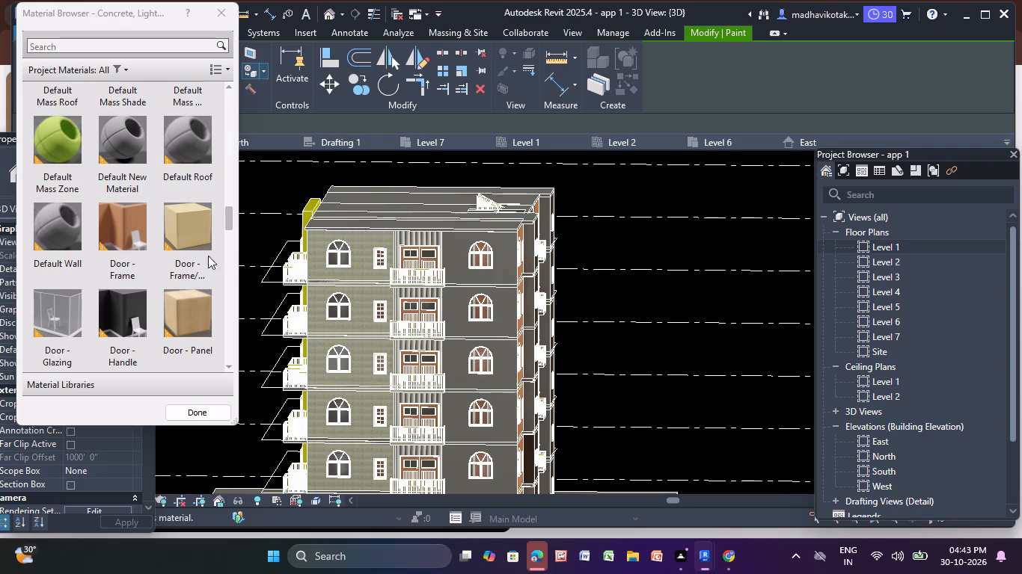
scroll(123, 222, down, 10)
scroll(152, 276, up, 2)
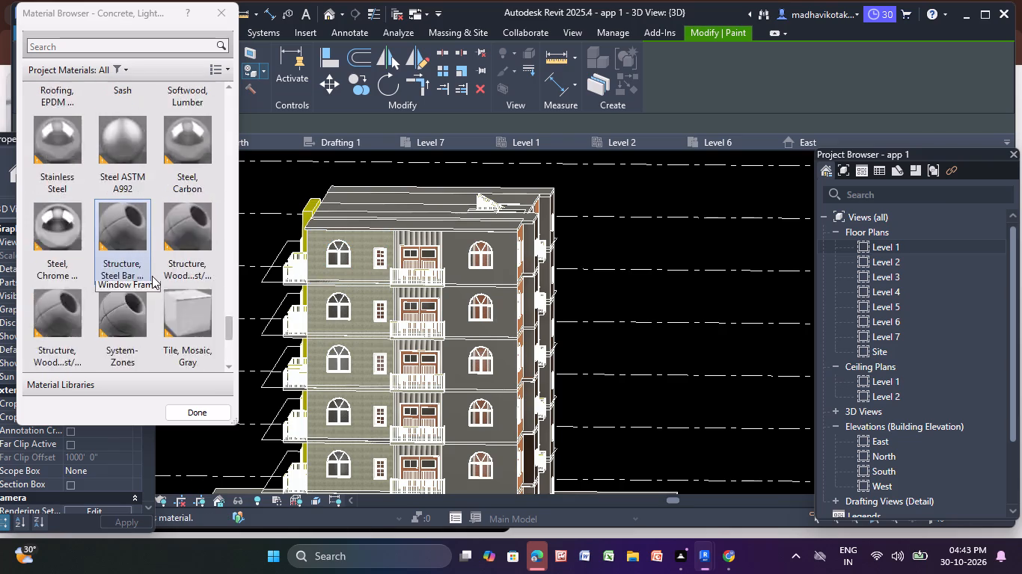
scroll(152, 276, up, 8)
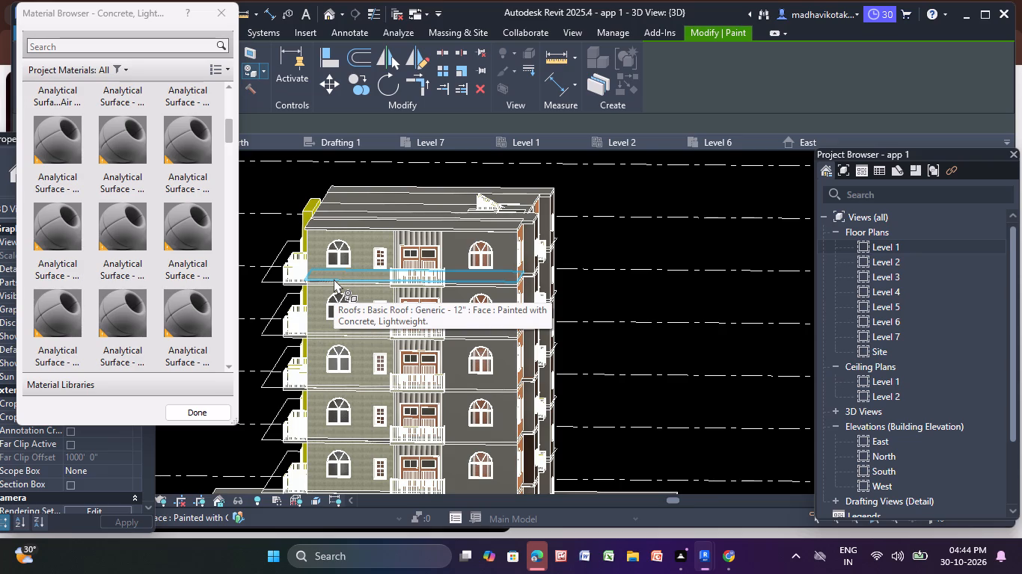
Paint the wall panels around the wooden arched windows on the top three floors with Concrete, Lightweight.
scroll(460, 273, up, 3)
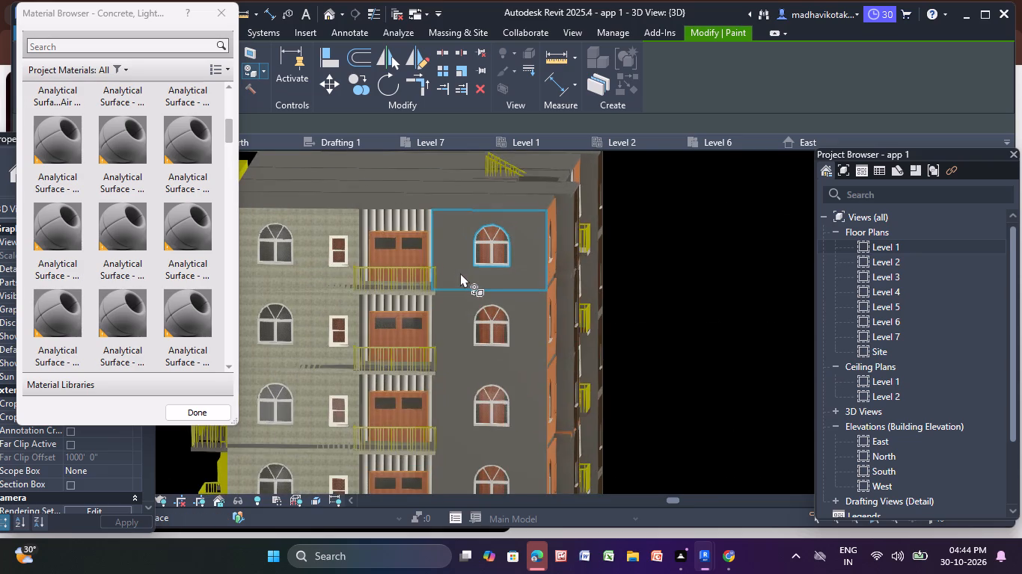
click(456, 273)
click(456, 273)
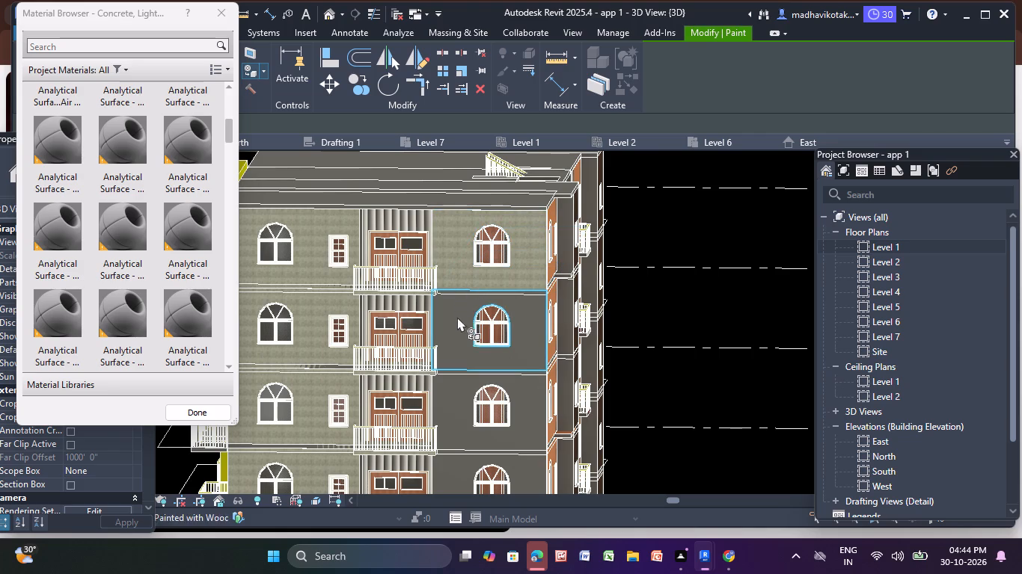
click(464, 333)
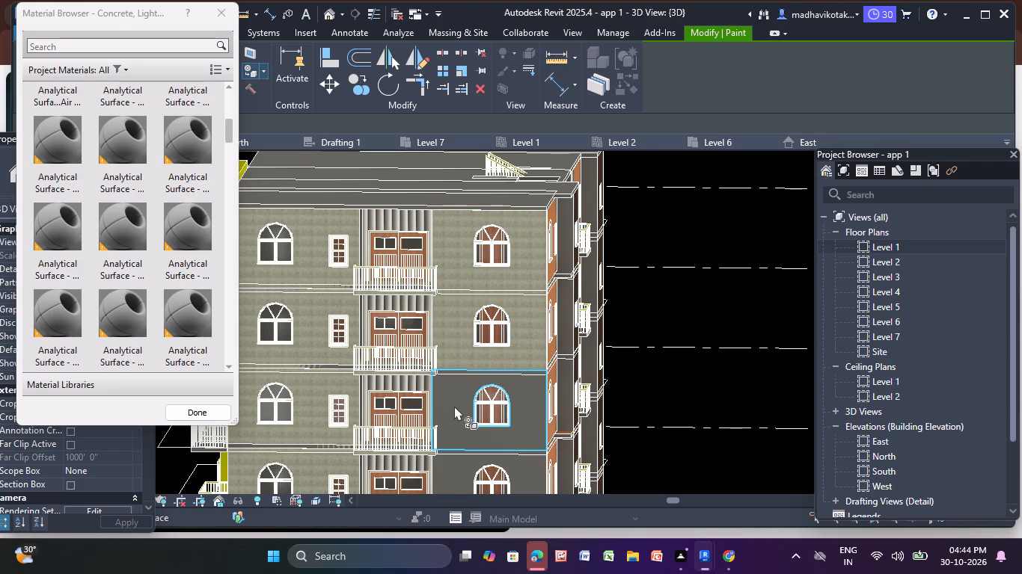
click(454, 406)
Paint the floor-line edge strips between two upper-floor wooden arched windows, beside the balcony, with Concrete, Lightweight.
scroll(462, 394, up, 10)
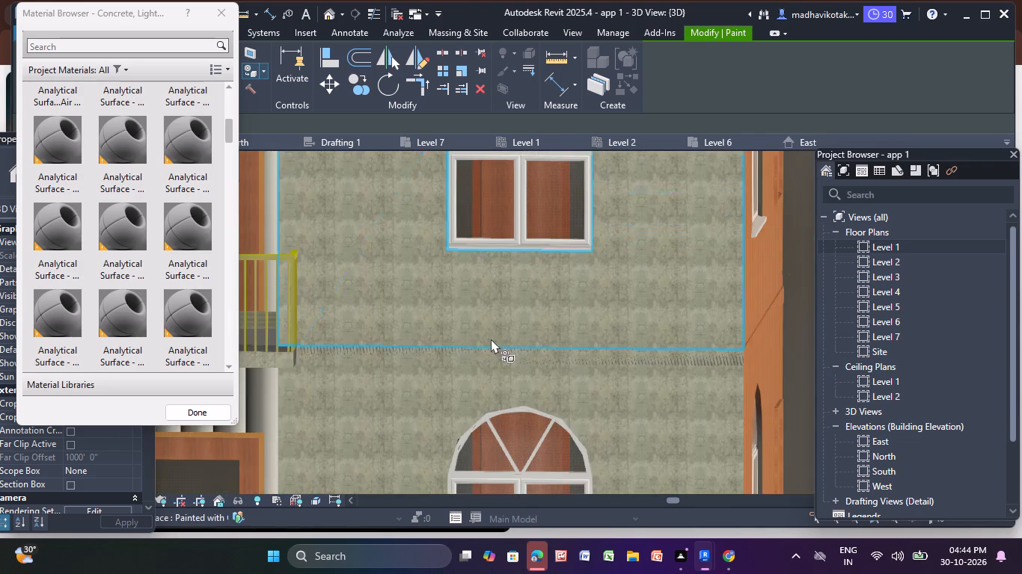
click(356, 351)
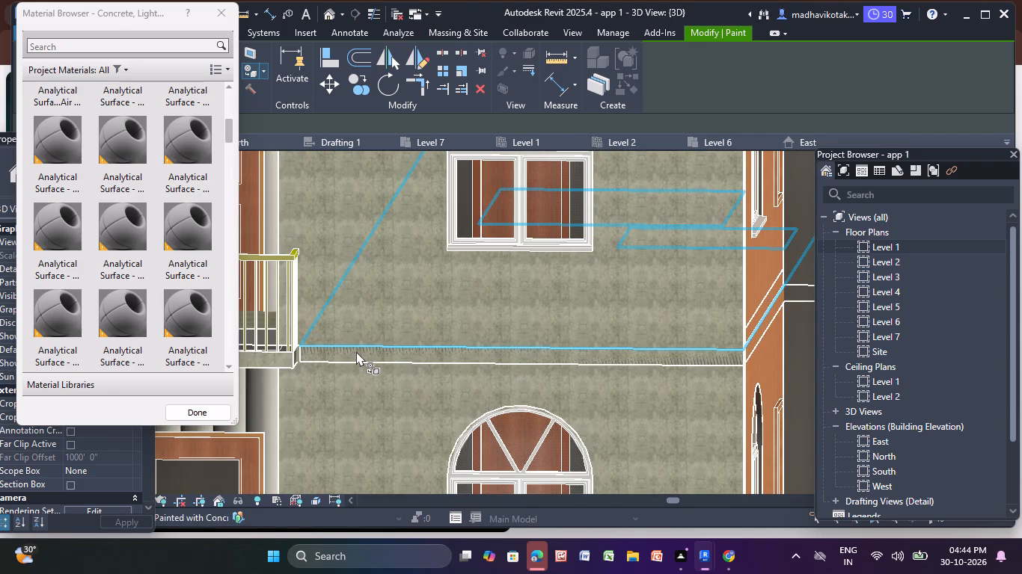
scroll(356, 351, up, 4)
click(356, 351)
Paint the wall panel around the wooden arched window on the fourth floor from the top with Concrete, Lightweight.
scroll(356, 351, down, 11)
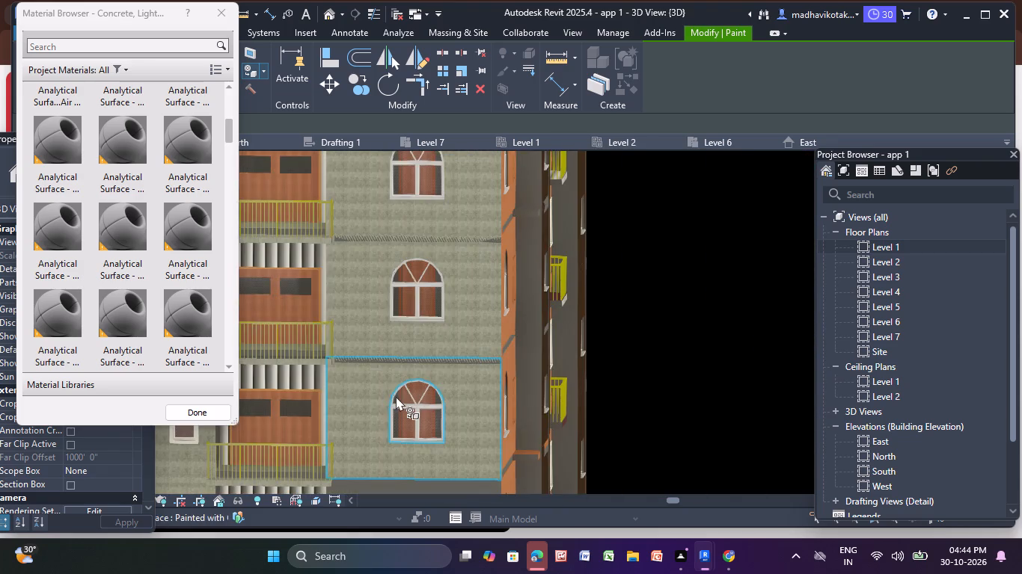
scroll(396, 396, down, 3)
middle_drag(396, 396, 412, 241)
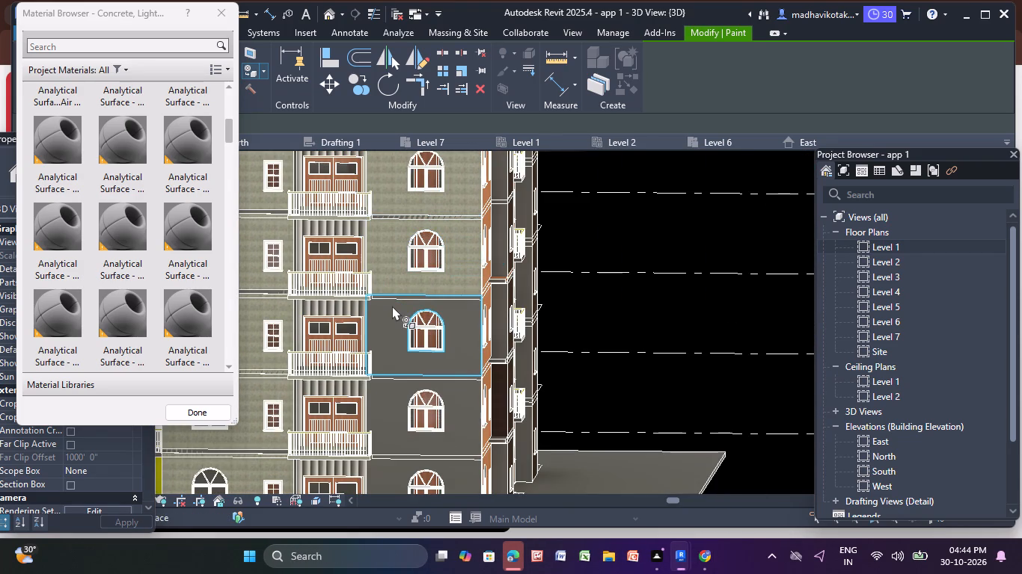
click(392, 306)
scroll(414, 291, up, 5)
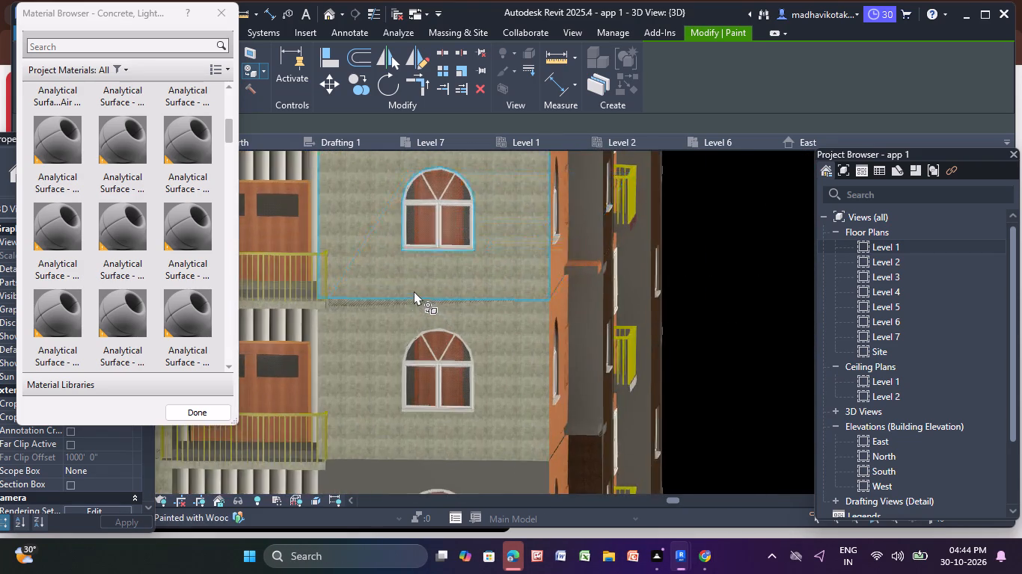
Paint the floor-line strip between the third and fourth floors from the top, beside the balcony, with Concrete, Lightweight.
scroll(406, 295, up, 4)
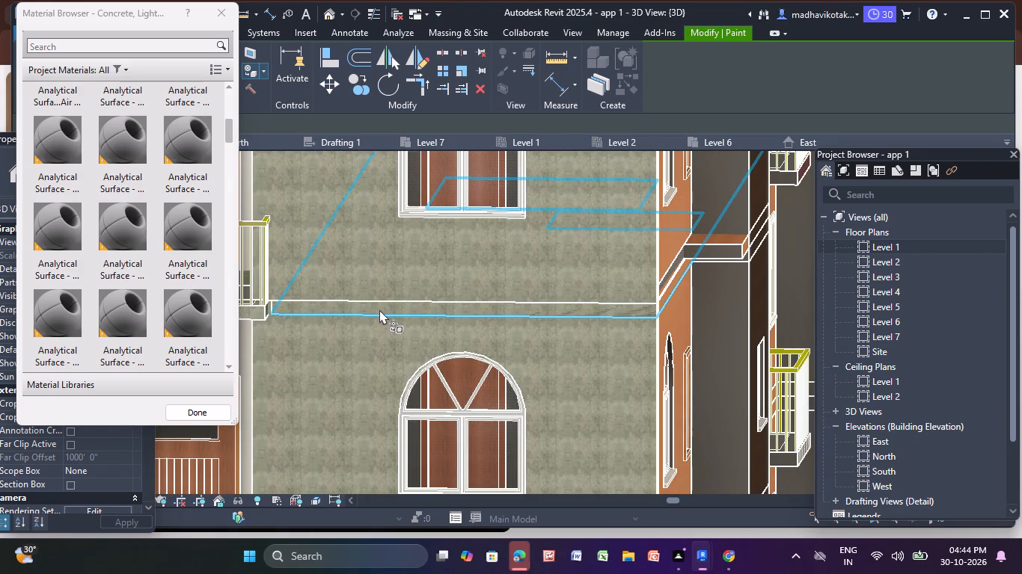
click(379, 309)
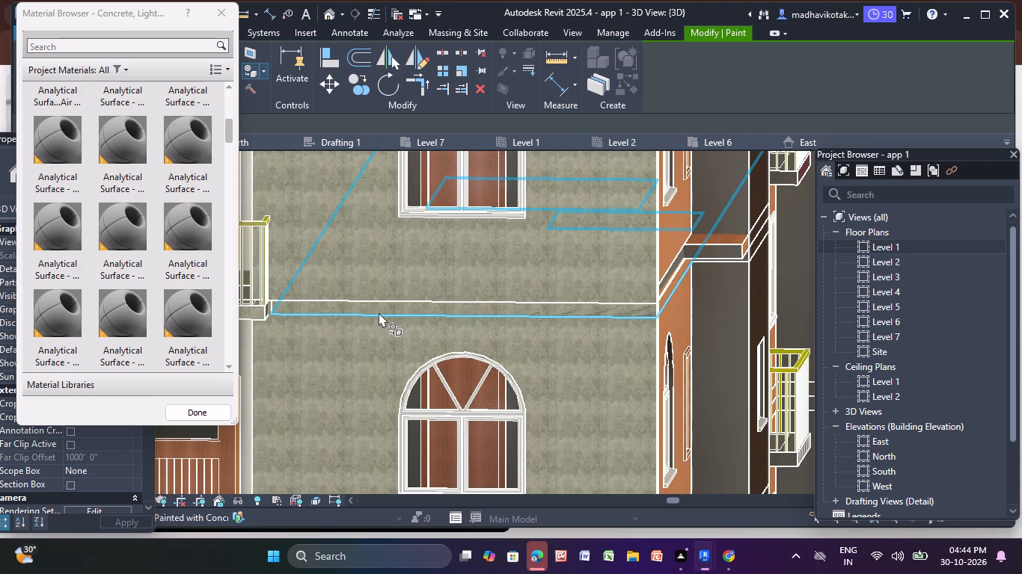
click(613, 309)
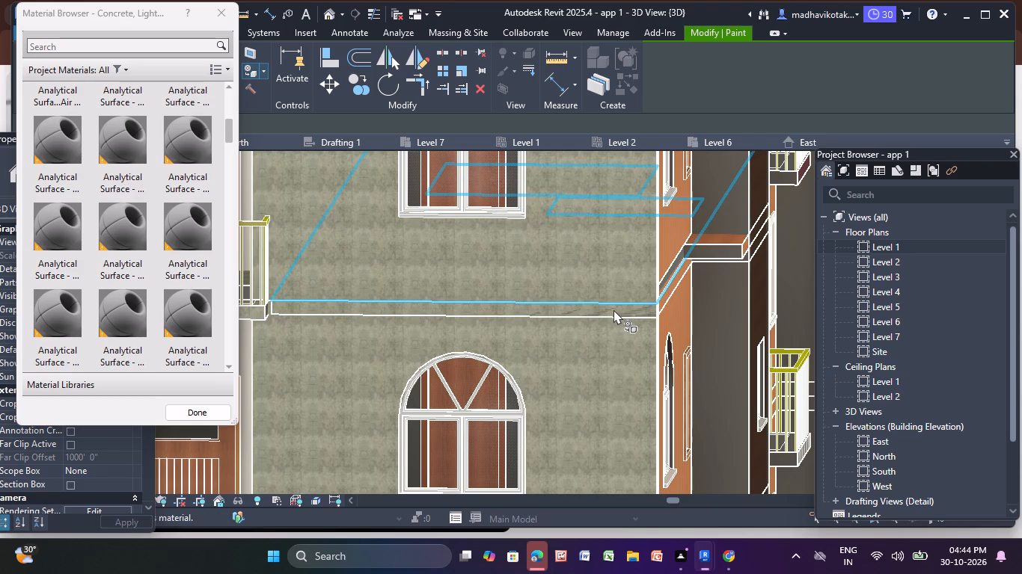
scroll(613, 309, up, 4)
click(613, 309)
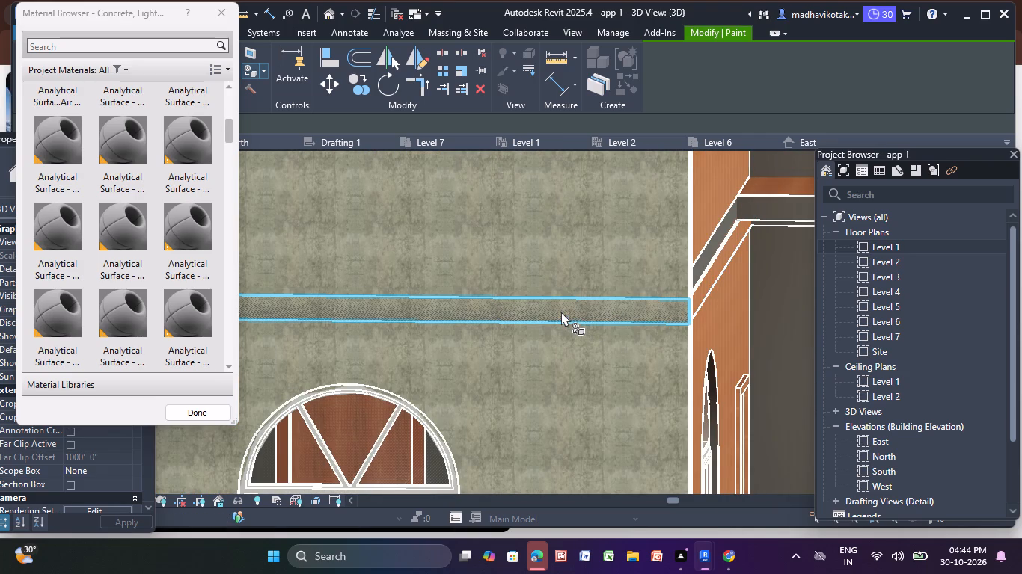
double_click(560, 310)
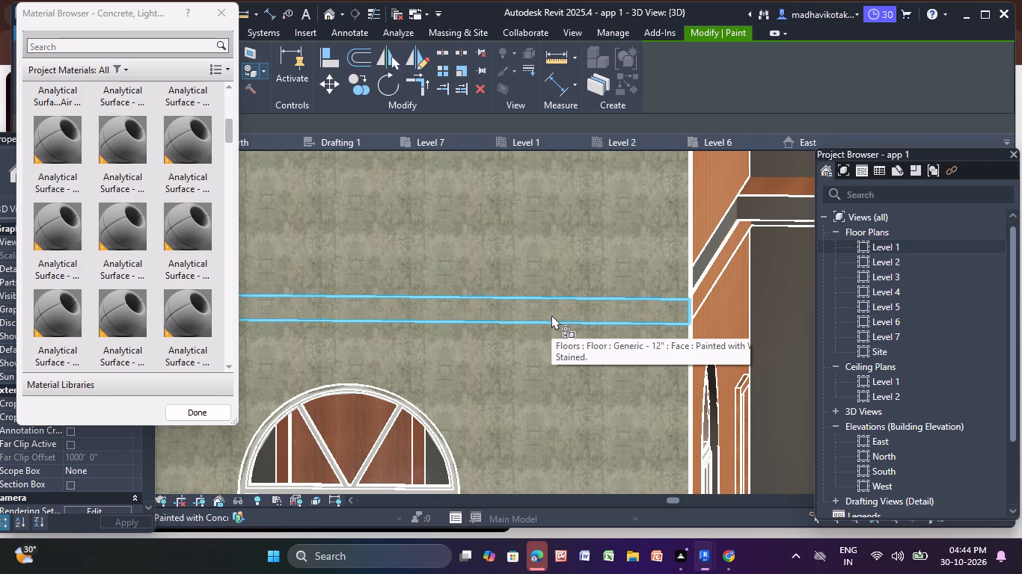
Paint the wall panel around the wooden arched window on the second floor from the bottom with Concrete, Lightweight.
scroll(552, 315, down, 4)
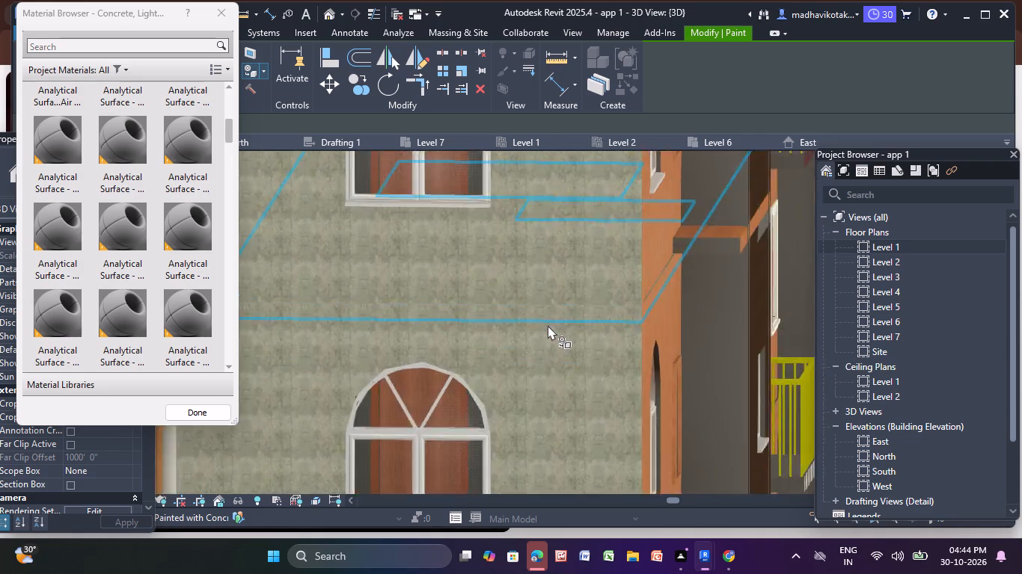
scroll(548, 325, down, 8)
scroll(510, 407, down, 5)
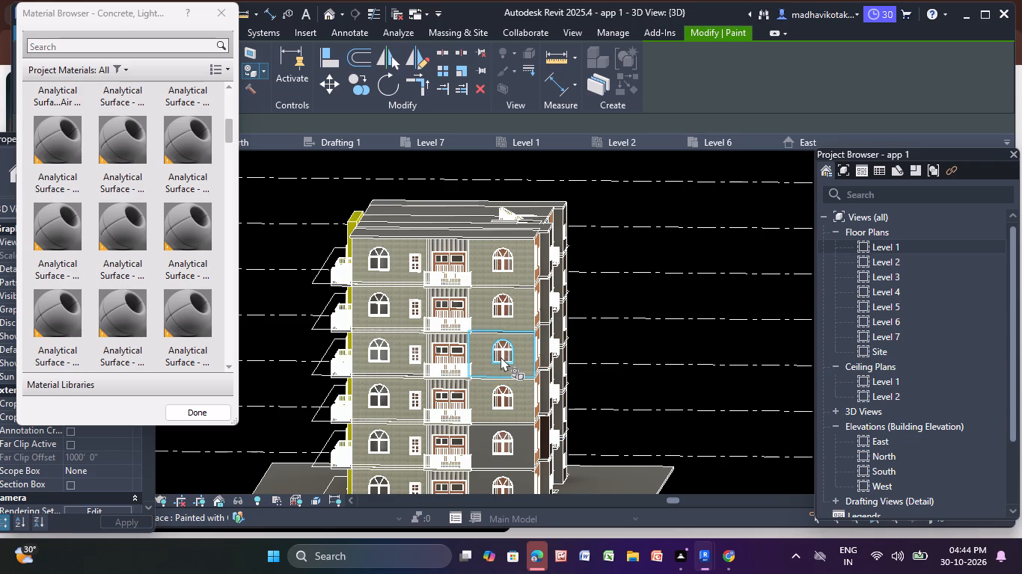
scroll(488, 395, up, 3)
middle_drag(481, 413, 426, 271)
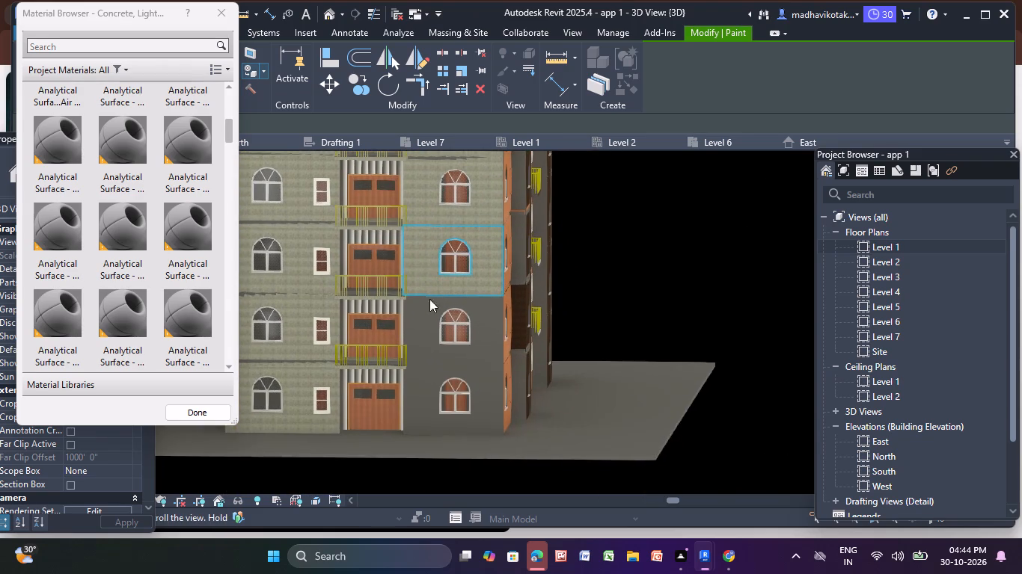
scroll(423, 330, up, 4)
click(423, 309)
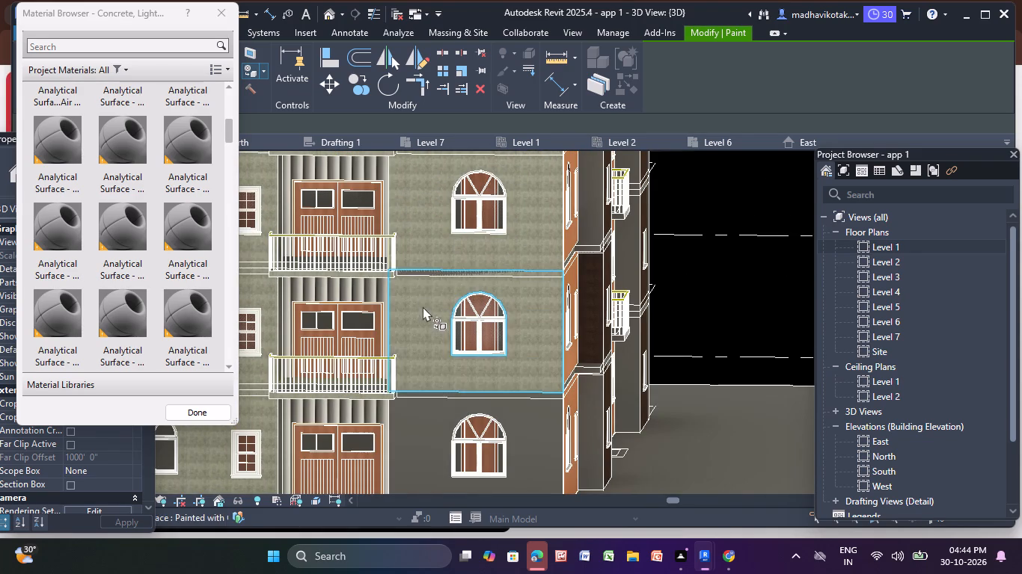
Paint the floor-line strip above that panel and the end of the adjoining balcony slab with Concrete, Lightweight.
scroll(434, 278, up, 9)
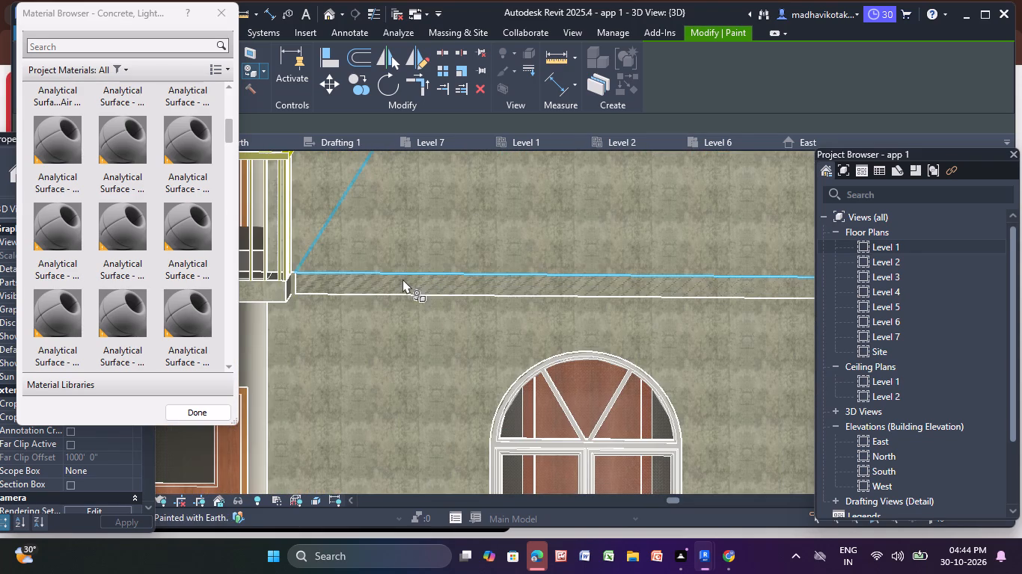
click(401, 283)
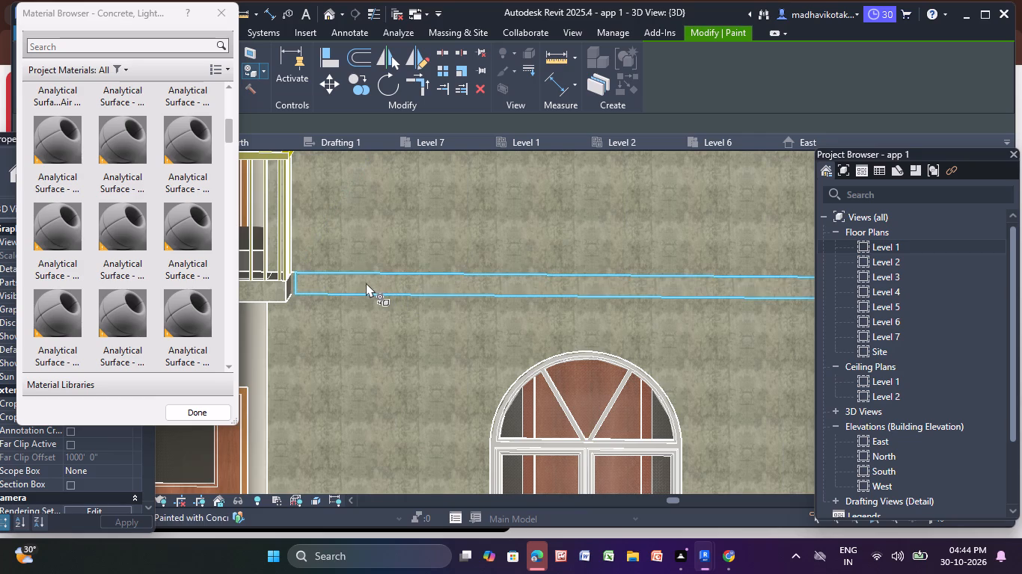
scroll(318, 286, up, 4)
click(270, 286)
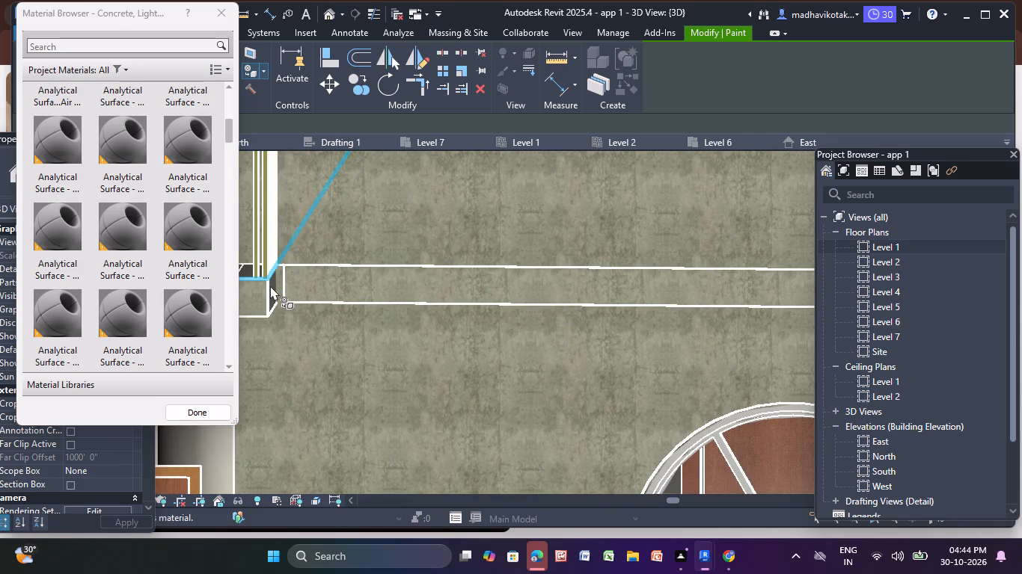
scroll(271, 287, up, 3)
click(271, 286)
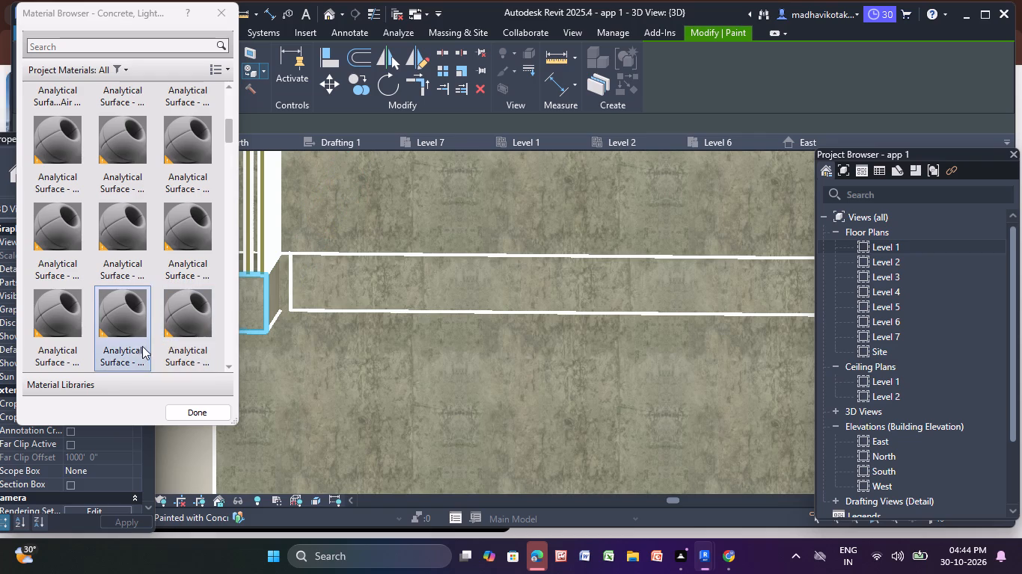
Paint the ground-floor wall panel around the wooden arched window and the floor-line strip above it with Concrete, Lightweight.
scroll(138, 348, down, 5)
scroll(347, 368, down, 6)
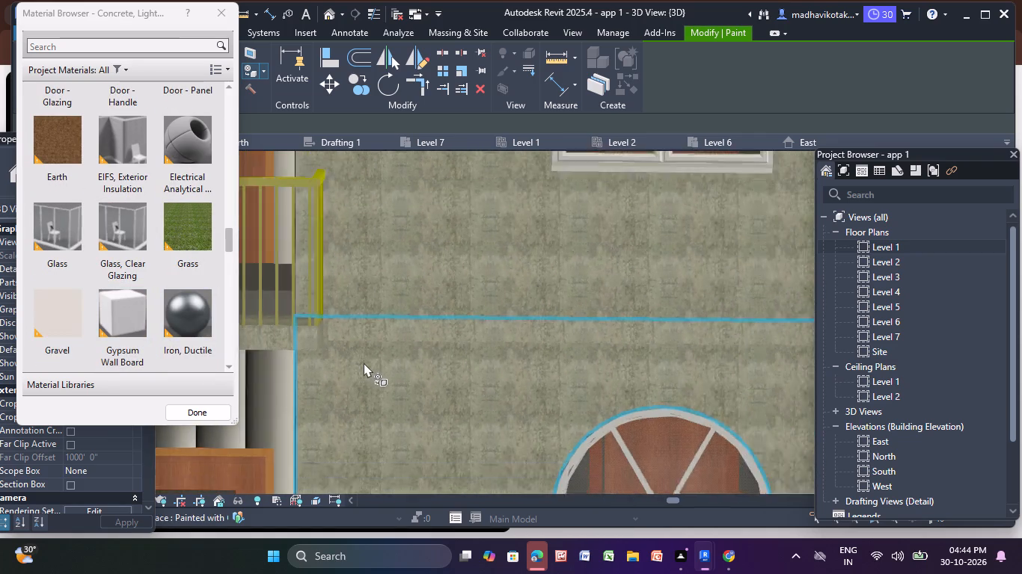
scroll(364, 362, down, 6)
middle_drag(357, 380, 368, 259)
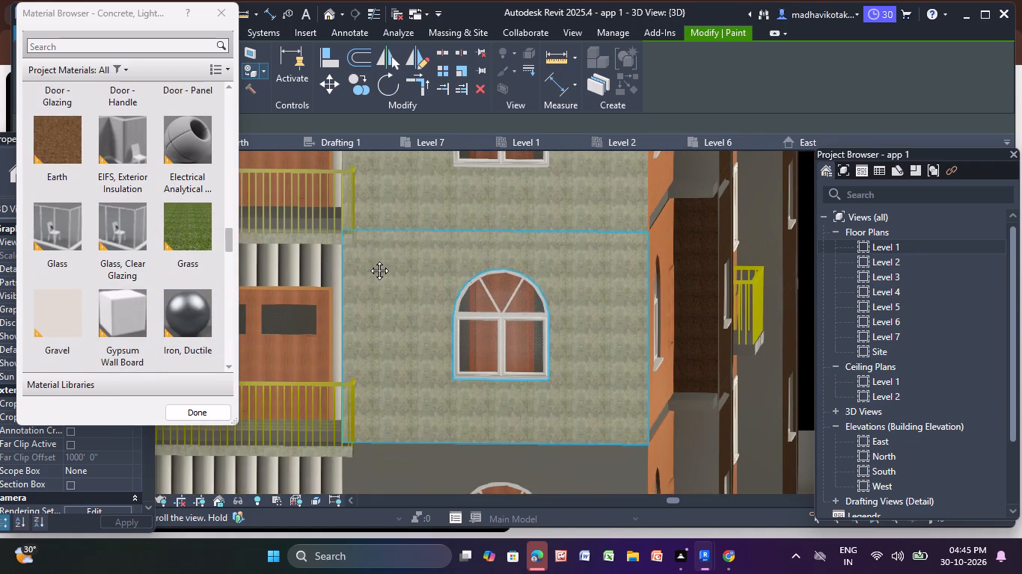
middle_drag(368, 259, 323, 128)
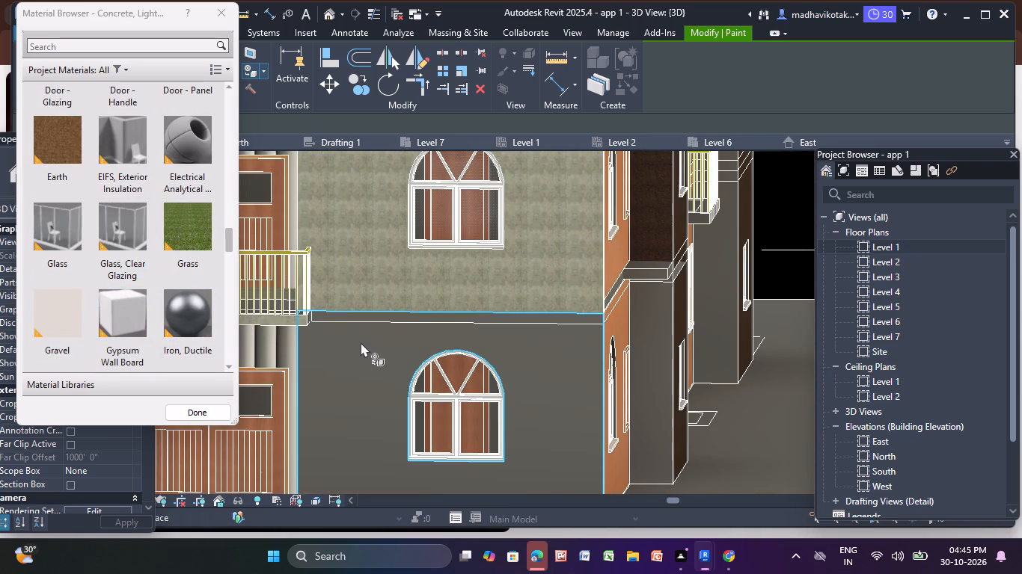
click(361, 342)
scroll(382, 315, up, 1)
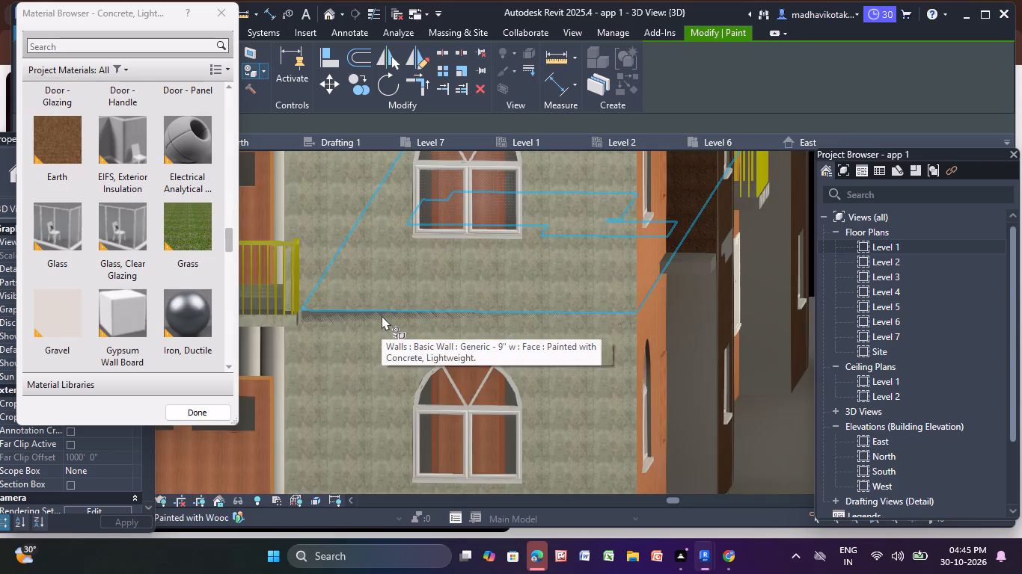
scroll(354, 291, up, 3)
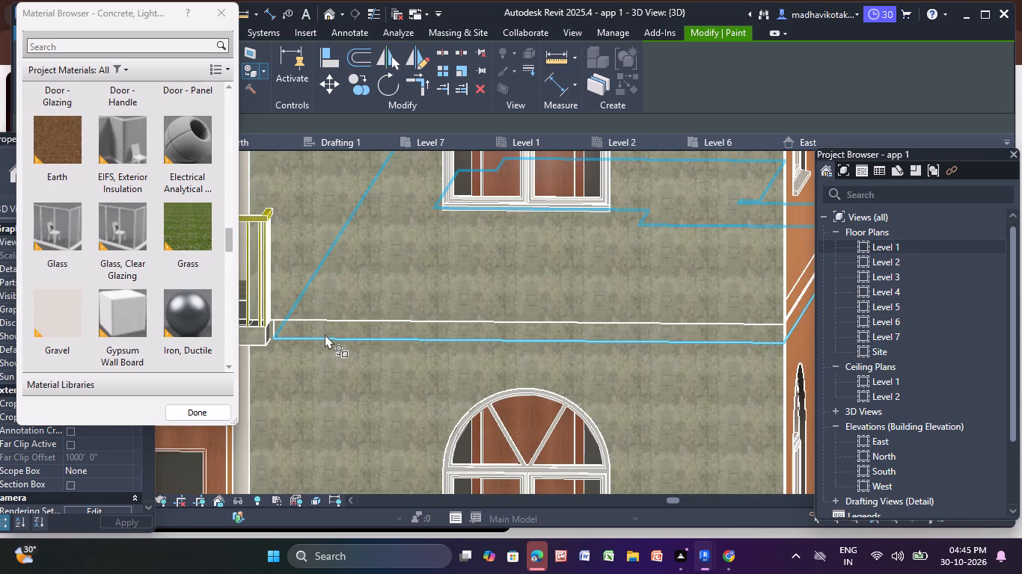
click(328, 330)
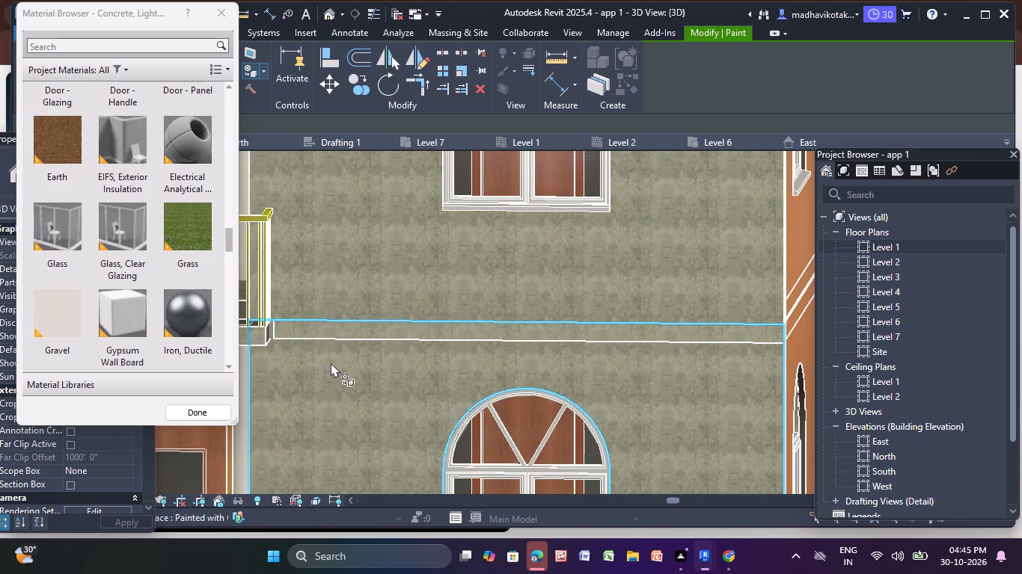
Paint the recessed wall around the balcony door on the second floor from the bottom with Earth.
scroll(305, 338, down, 8)
middle_drag(329, 376, 452, 334)
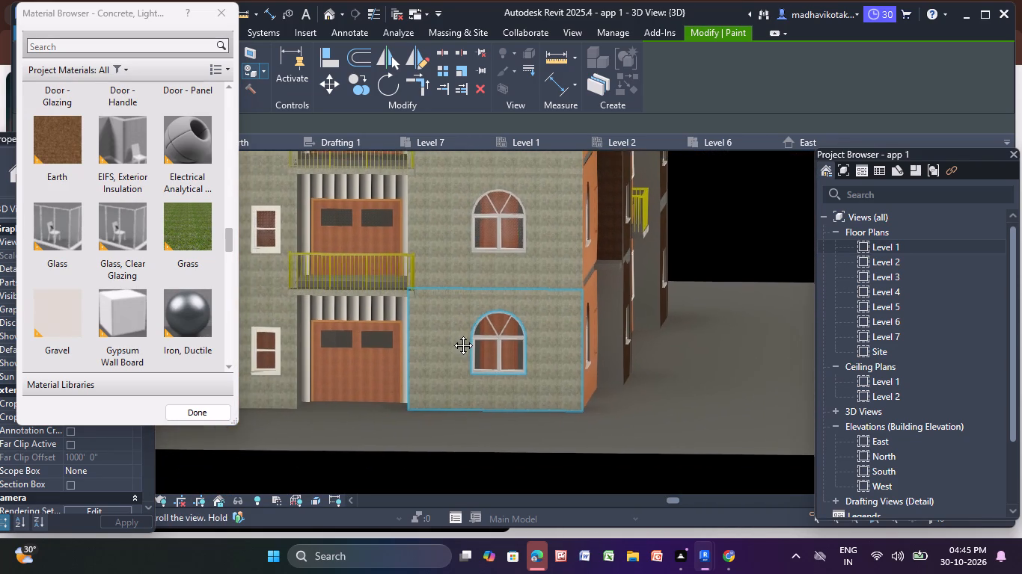
middle_drag(452, 334, 437, 421)
click(46, 148)
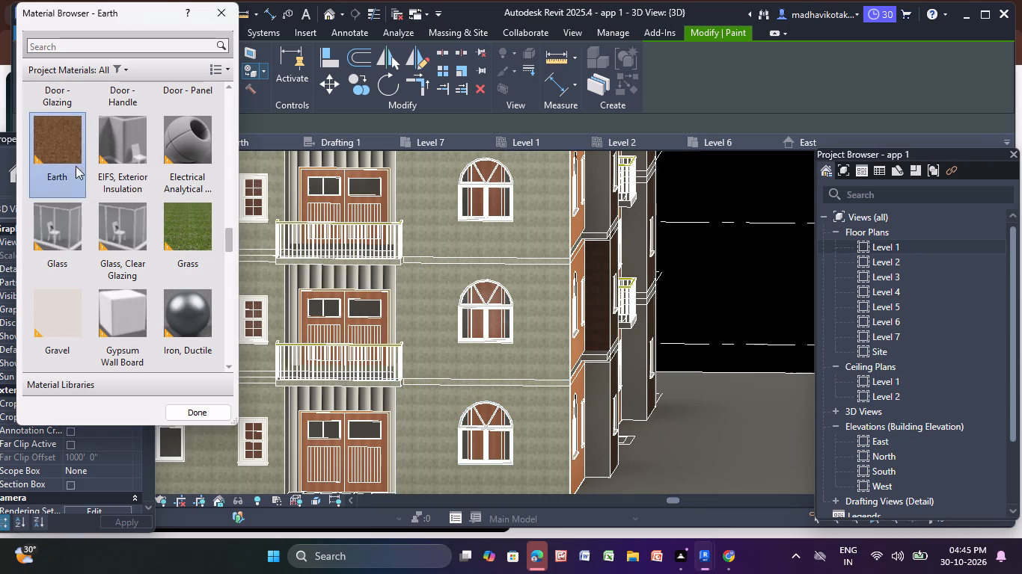
scroll(305, 296, up, 8)
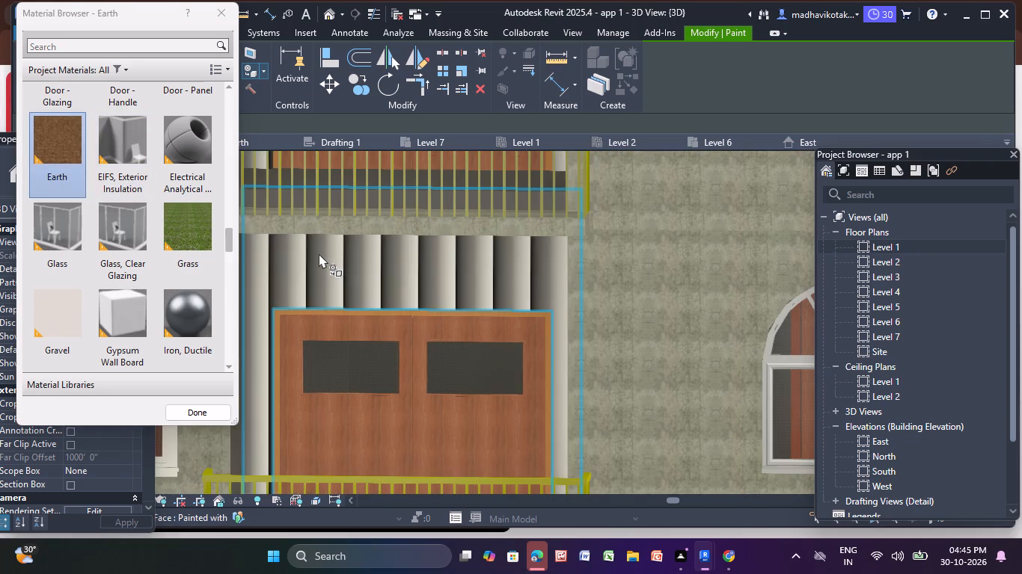
click(317, 255)
Paint the recessed wall around the balcony door on the third floor from the bottom with Grass.
scroll(317, 255, down, 6)
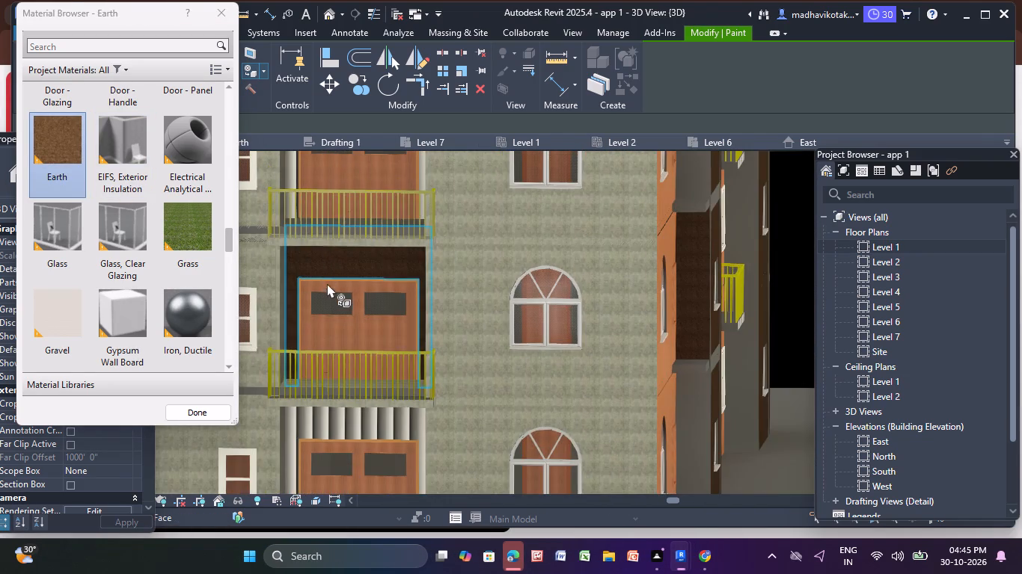
scroll(315, 312, down, 10)
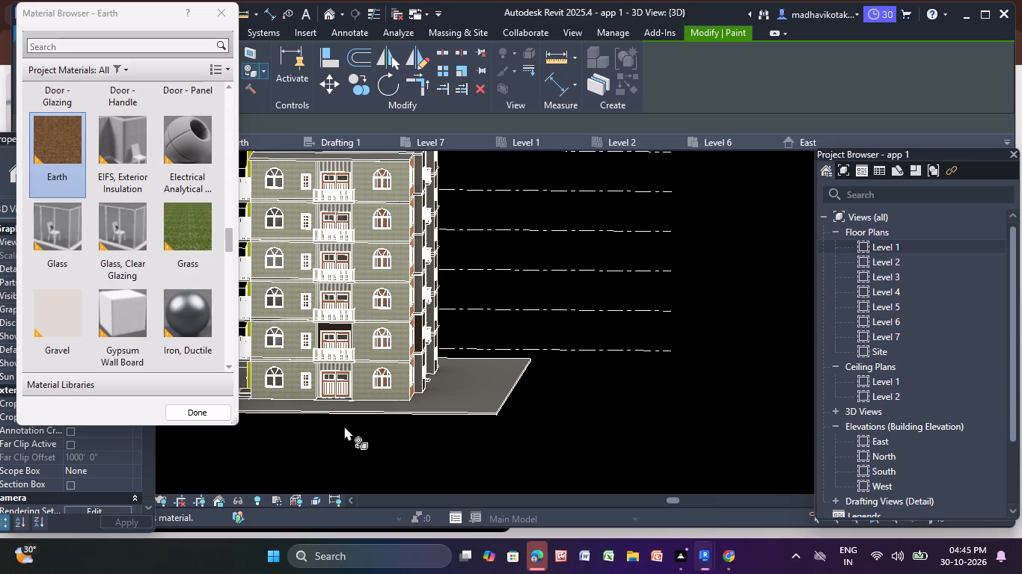
scroll(144, 61, up, 2)
scroll(153, 217, up, 2)
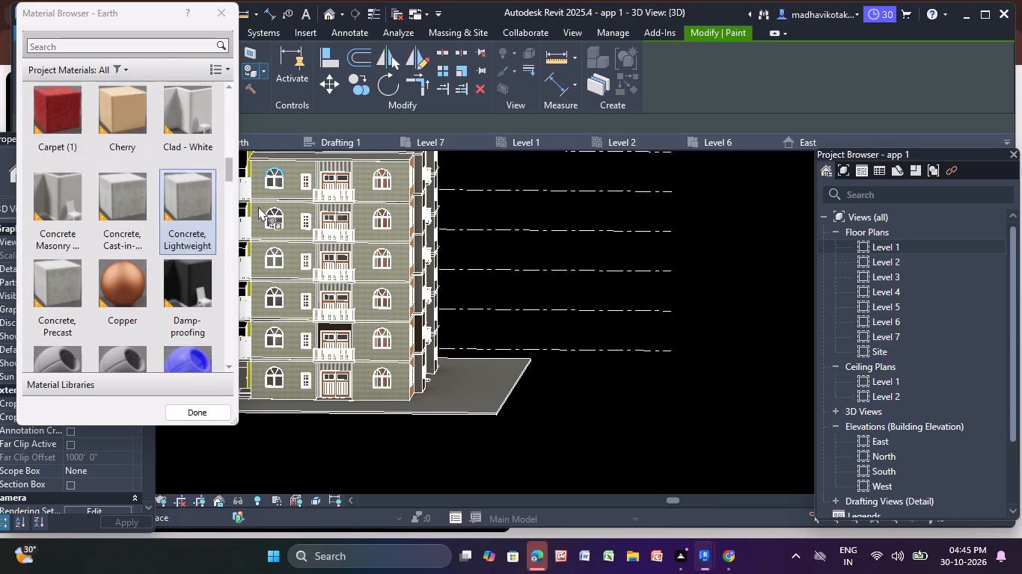
scroll(258, 206, up, 2)
scroll(382, 366, up, 9)
middle_drag(349, 342, 498, 497)
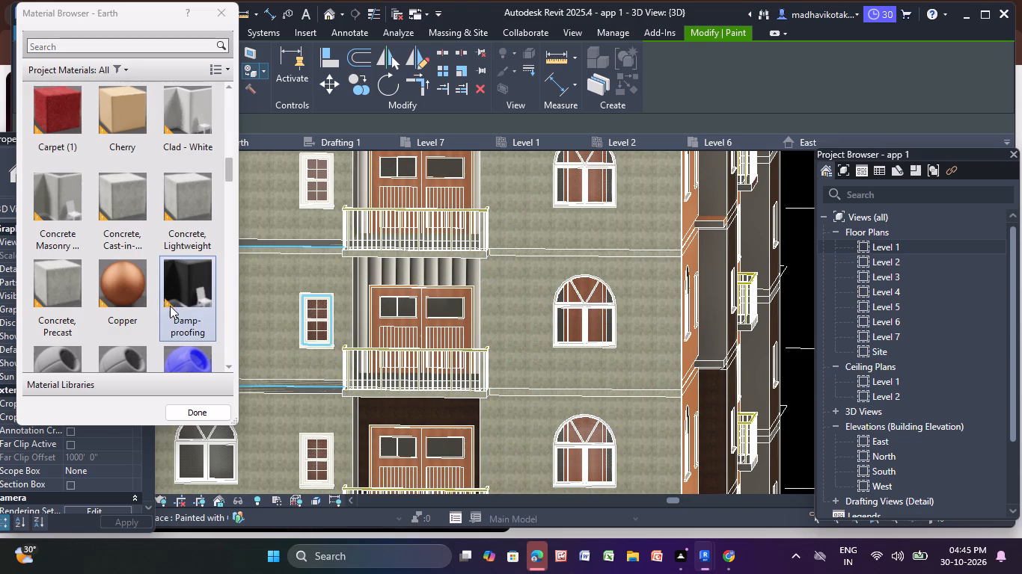
scroll(155, 291, down, 2)
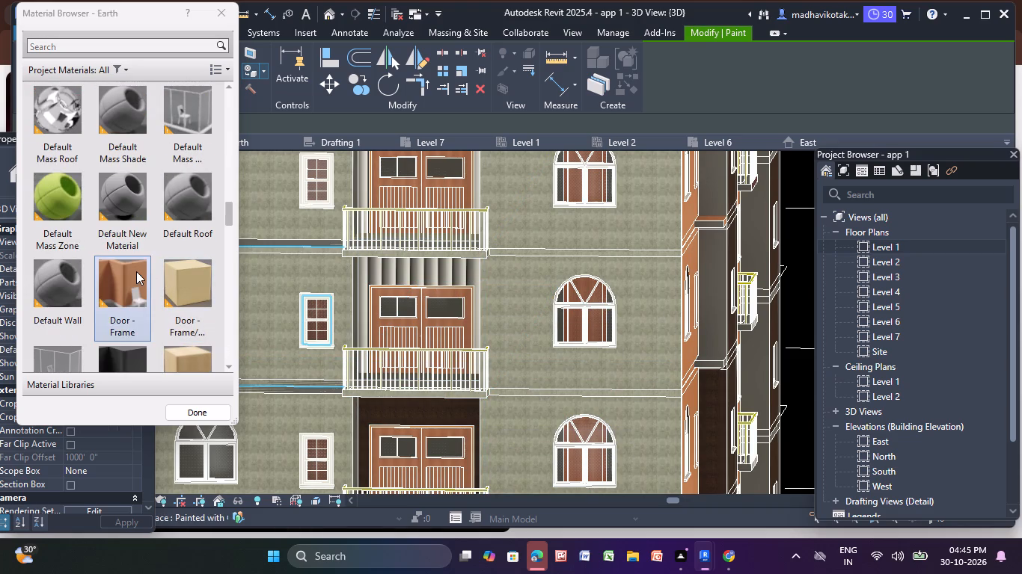
scroll(119, 275, down, 8)
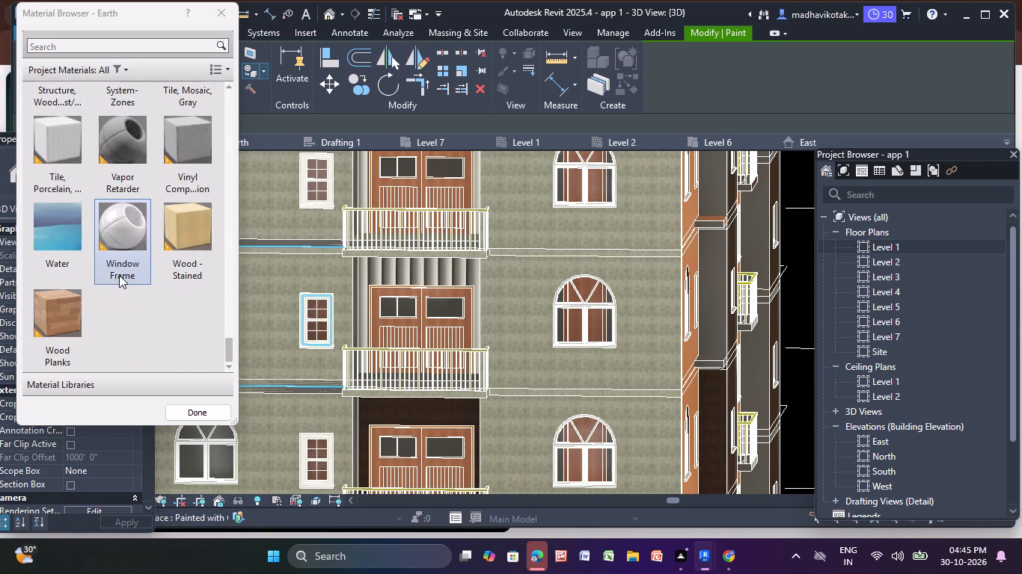
scroll(119, 275, up, 8)
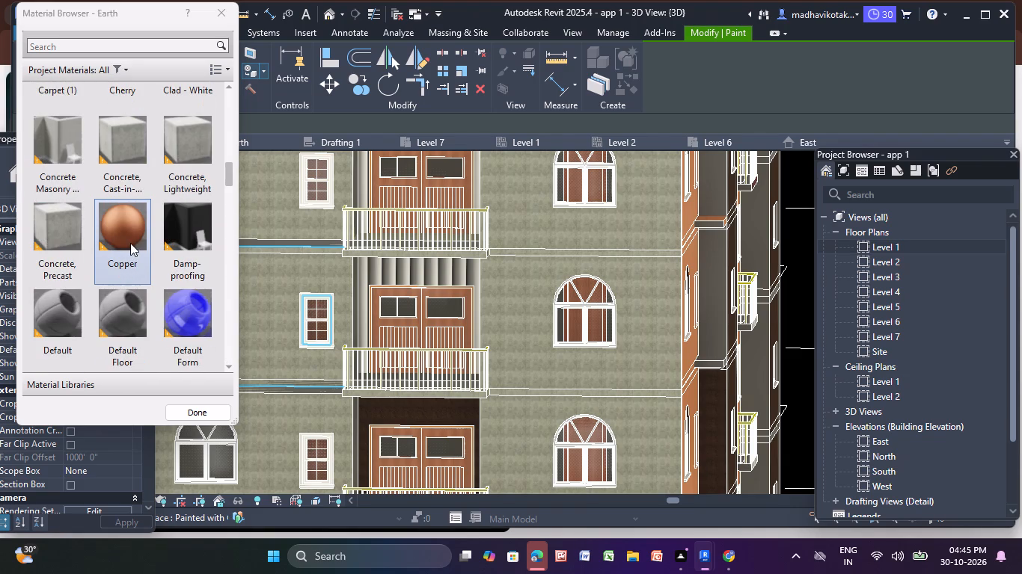
scroll(133, 212, down, 3)
click(177, 226)
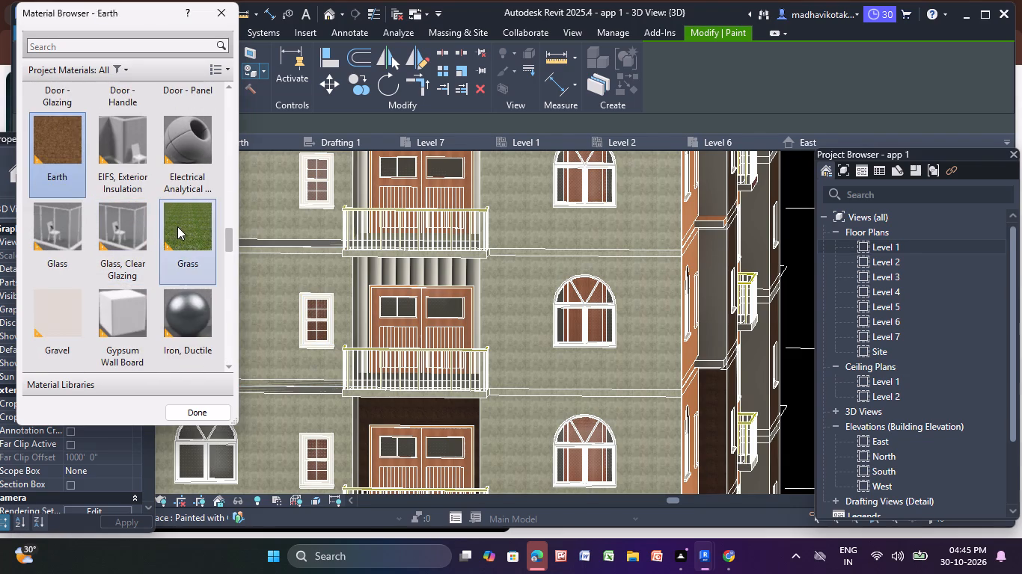
click(380, 267)
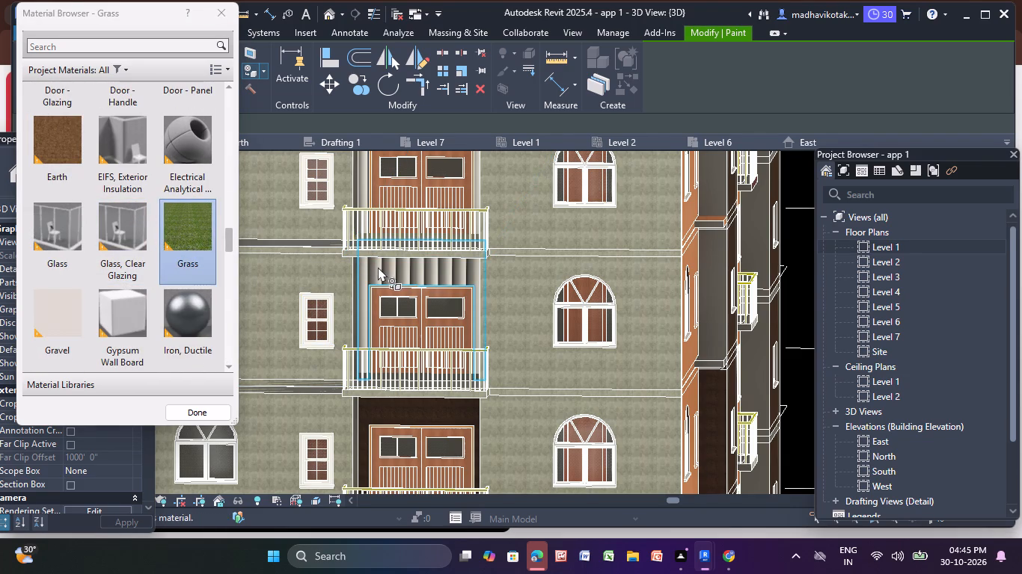
Examine the painted facade from the lower floors up to the roof, and close the Material Browser.
scroll(358, 274, down, 5)
scroll(227, 397, down, 4)
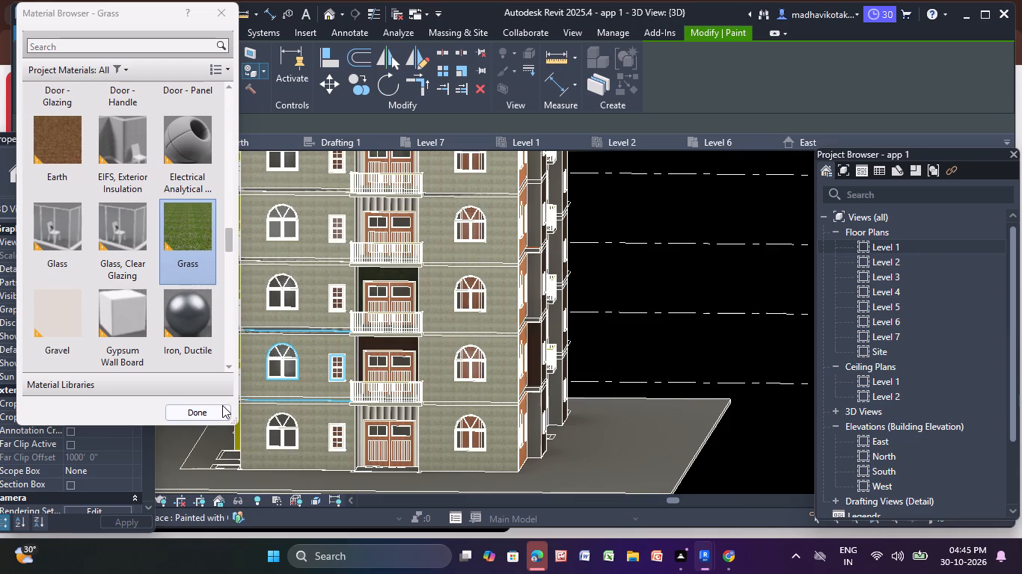
scroll(174, 419, down, 4)
scroll(588, 318, down, 4)
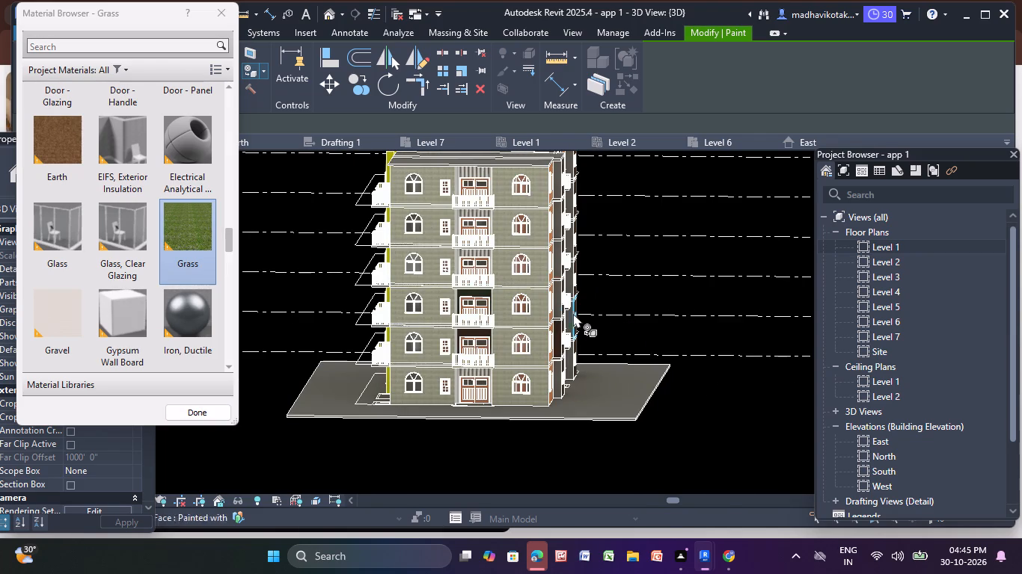
scroll(456, 161, up, 5)
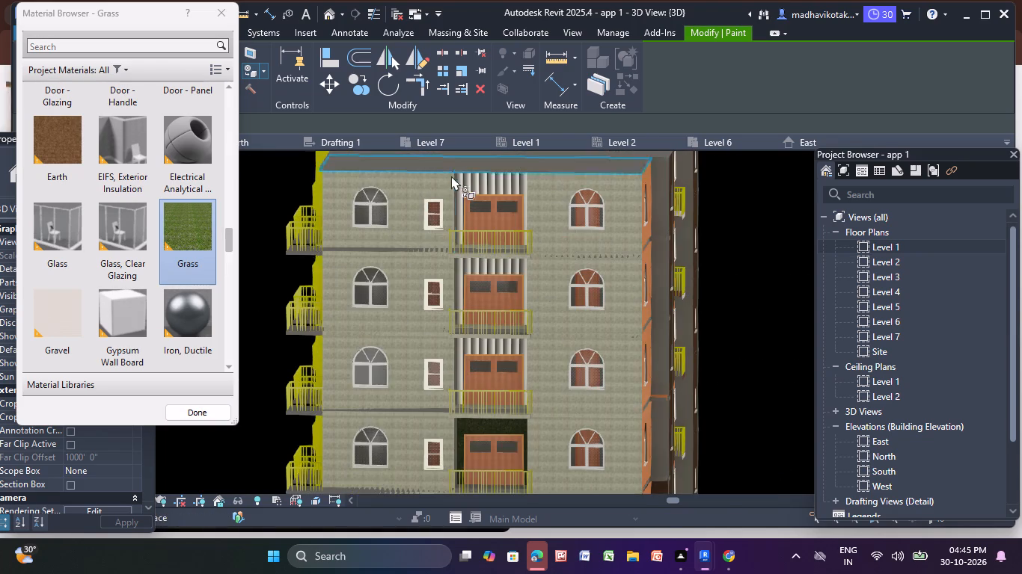
scroll(450, 179, up, 3)
middle_drag(502, 182, 474, 253)
scroll(474, 253, up, 1)
click(219, 6)
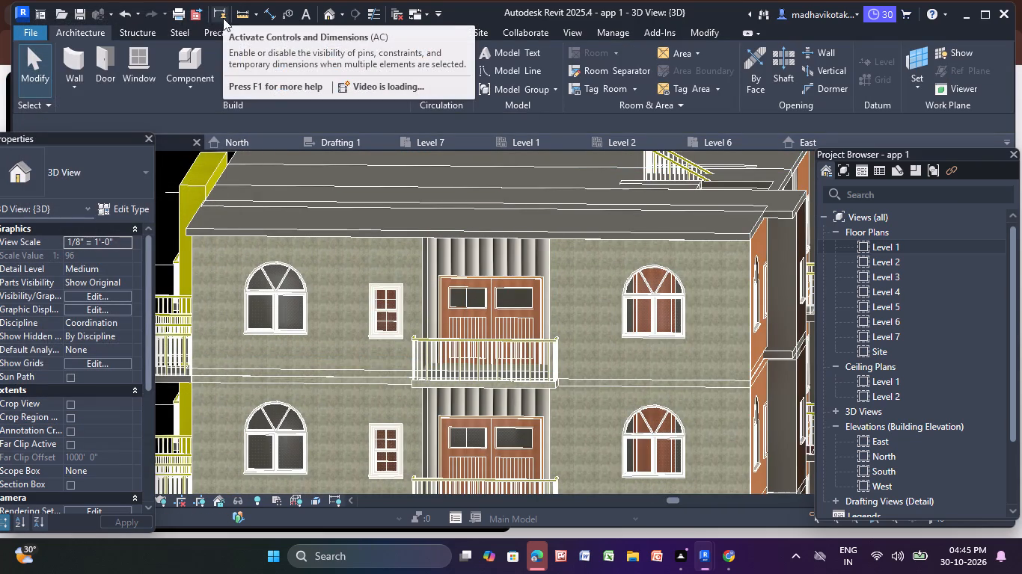
Rename the project material Default New Material as km.
click(602, 35)
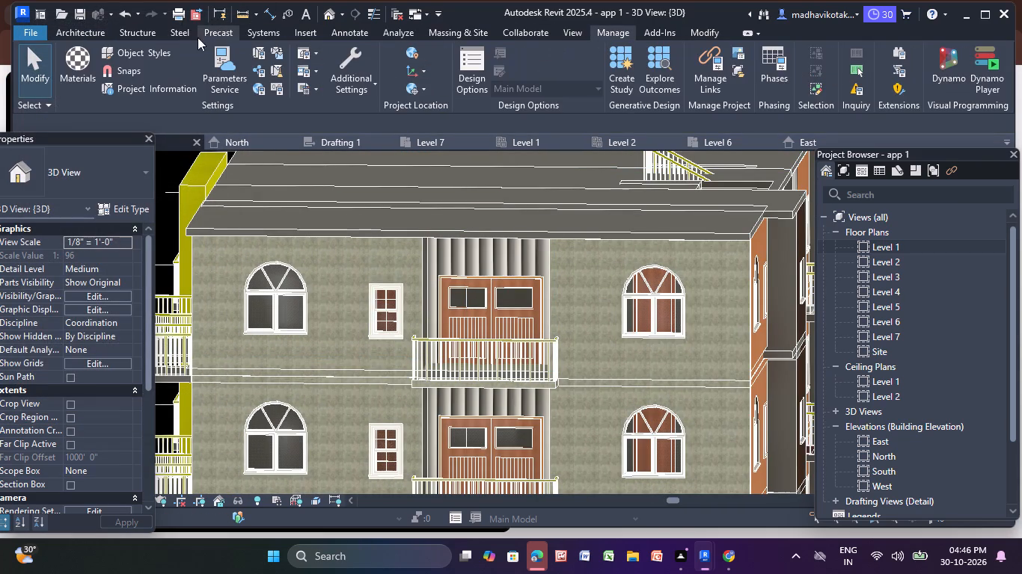
click(76, 51)
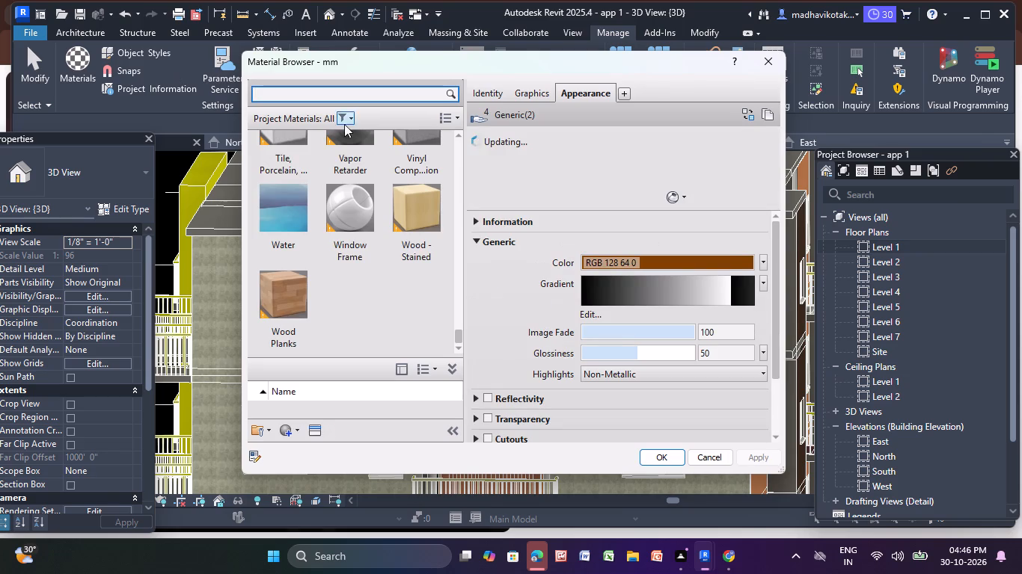
scroll(367, 254, up, 4)
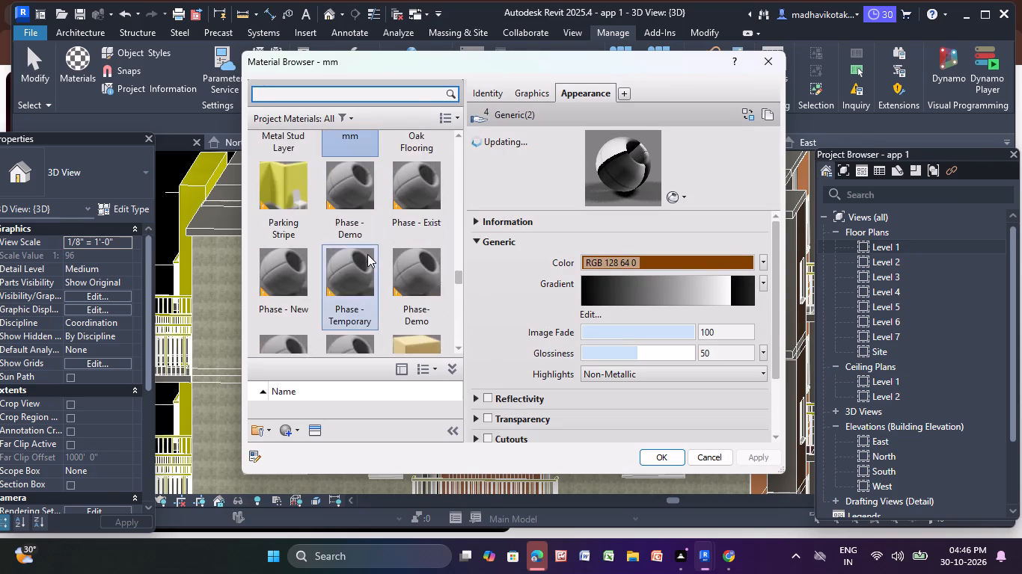
scroll(367, 254, up, 3)
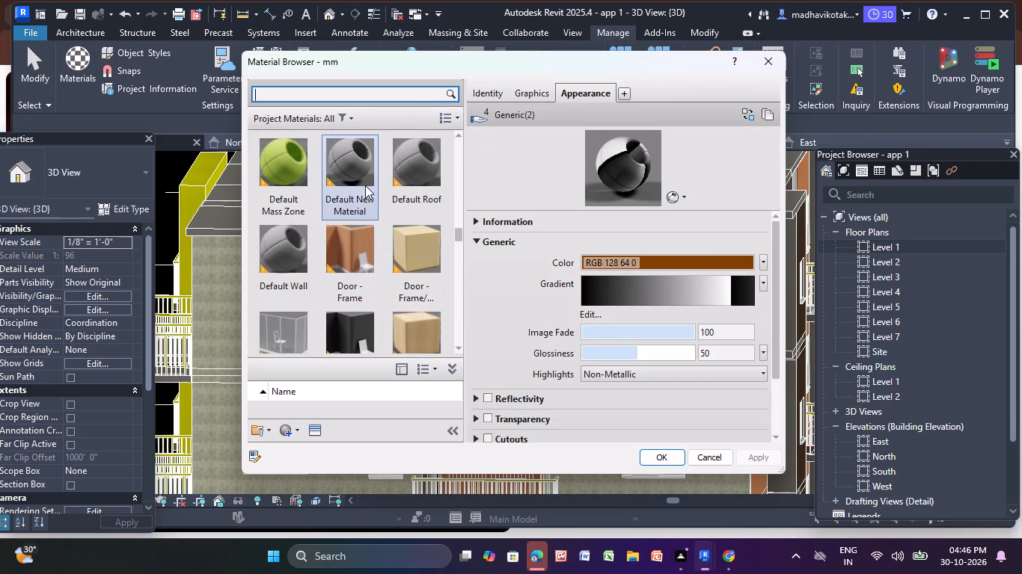
click(365, 185)
right_click(363, 186)
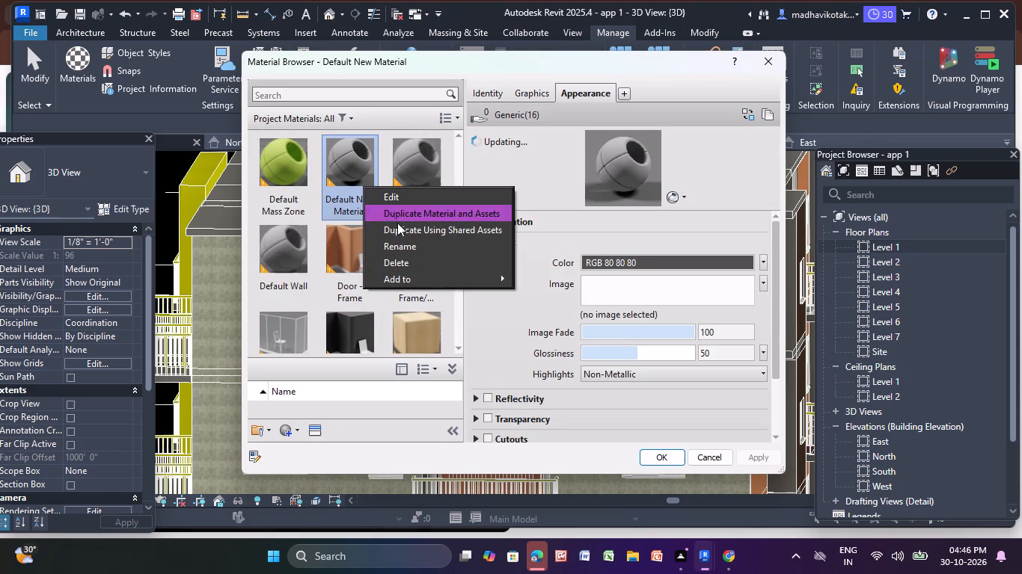
click(397, 244)
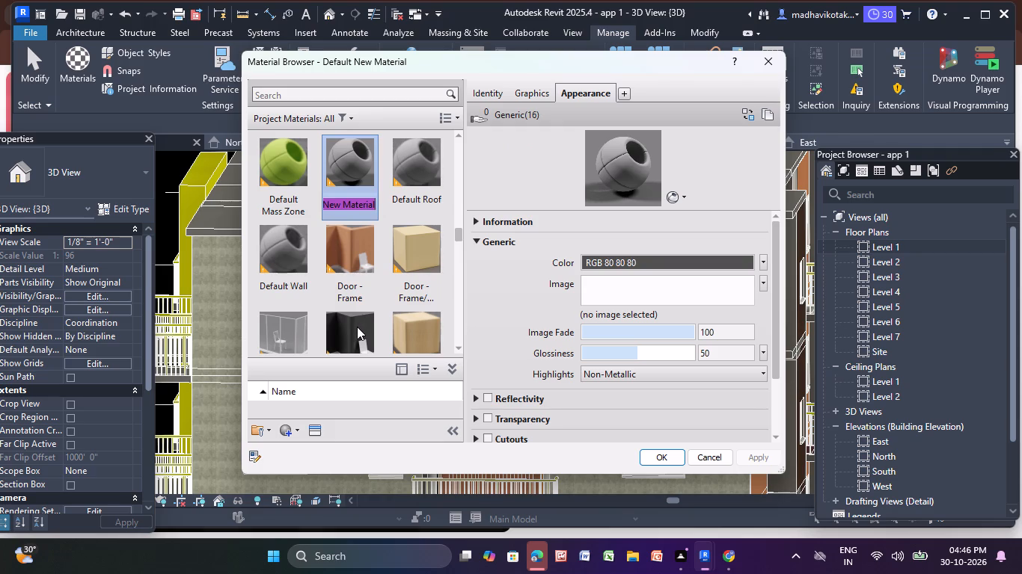
text(km)
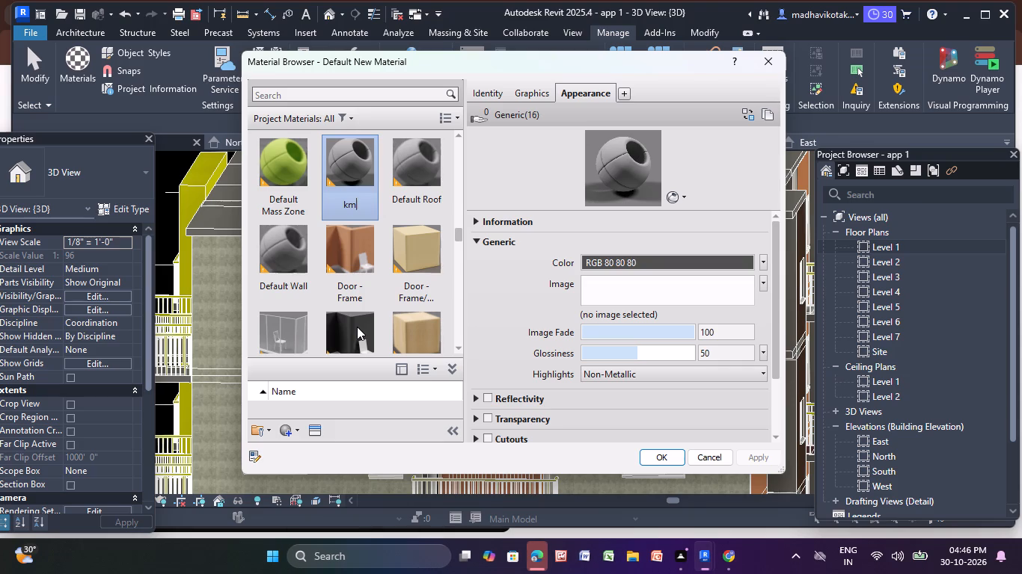
Set the km material's appearance color to blue, RGB 0 0 255, and apply the material changes.
click(683, 264)
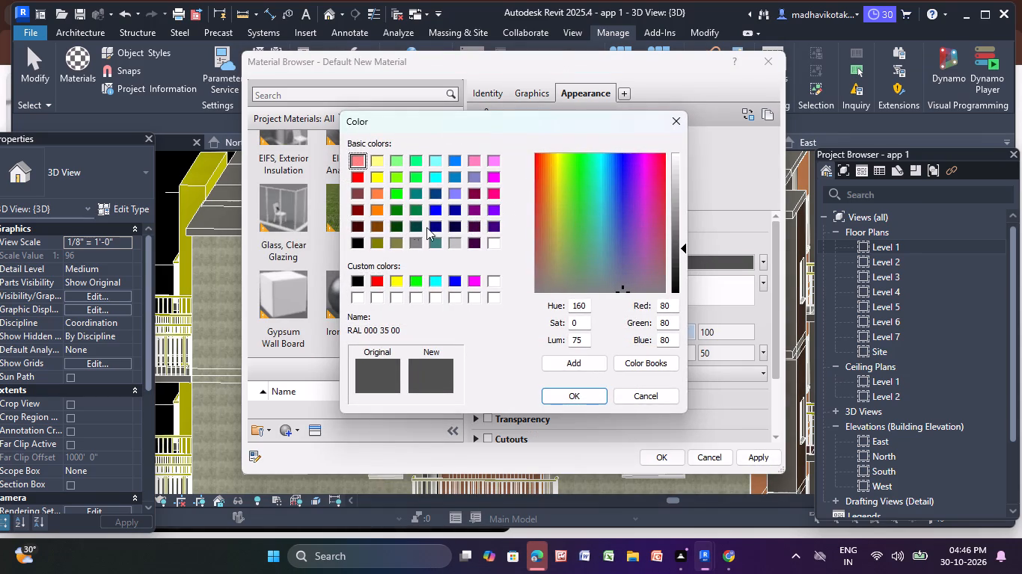
click(474, 192)
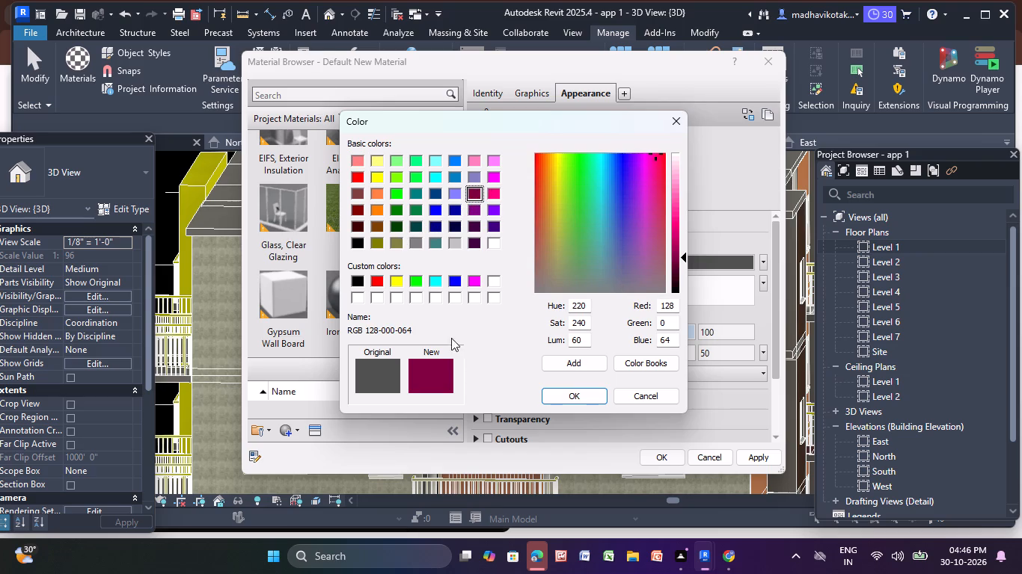
click(438, 209)
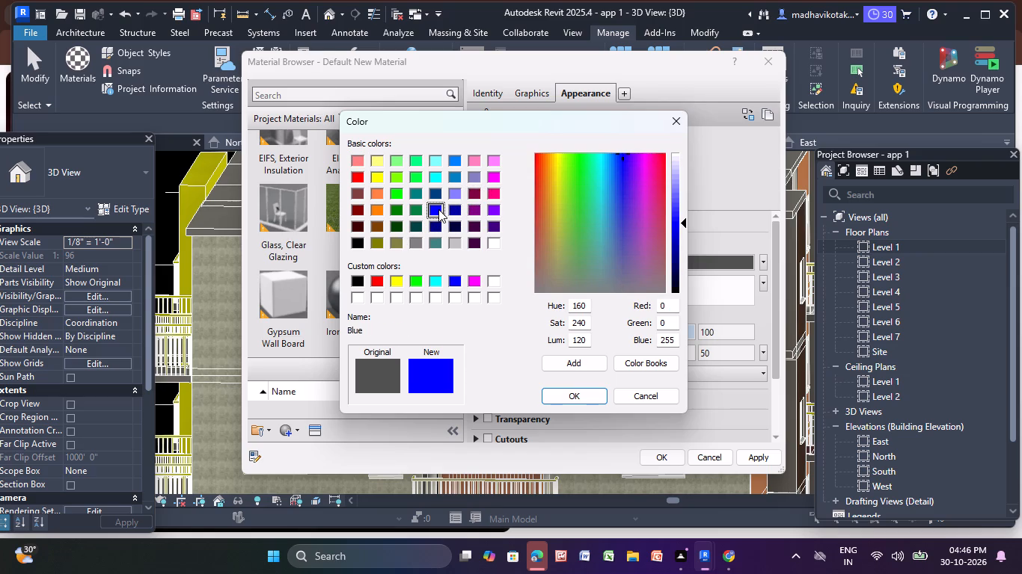
click(586, 394)
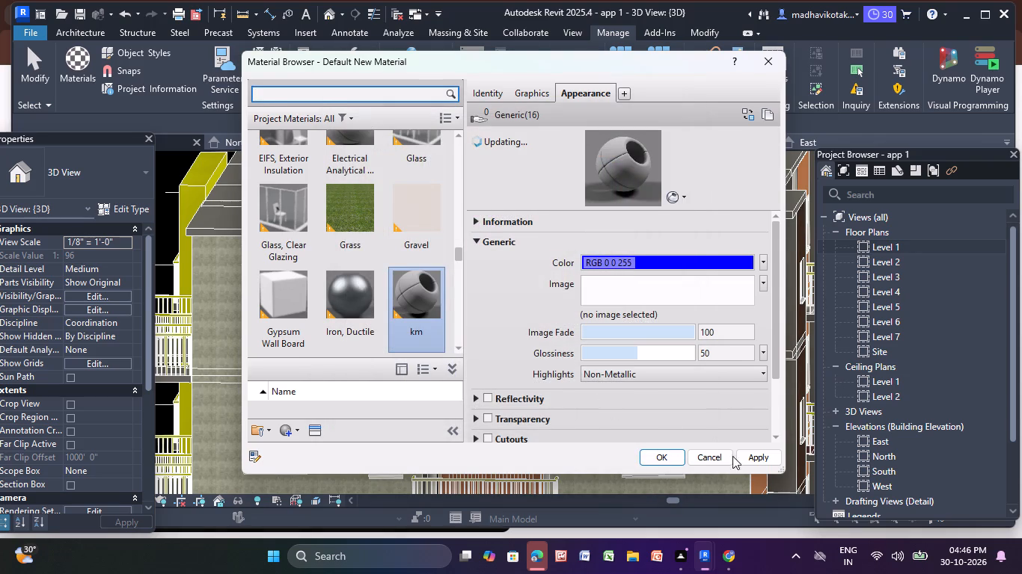
click(753, 461)
click(666, 462)
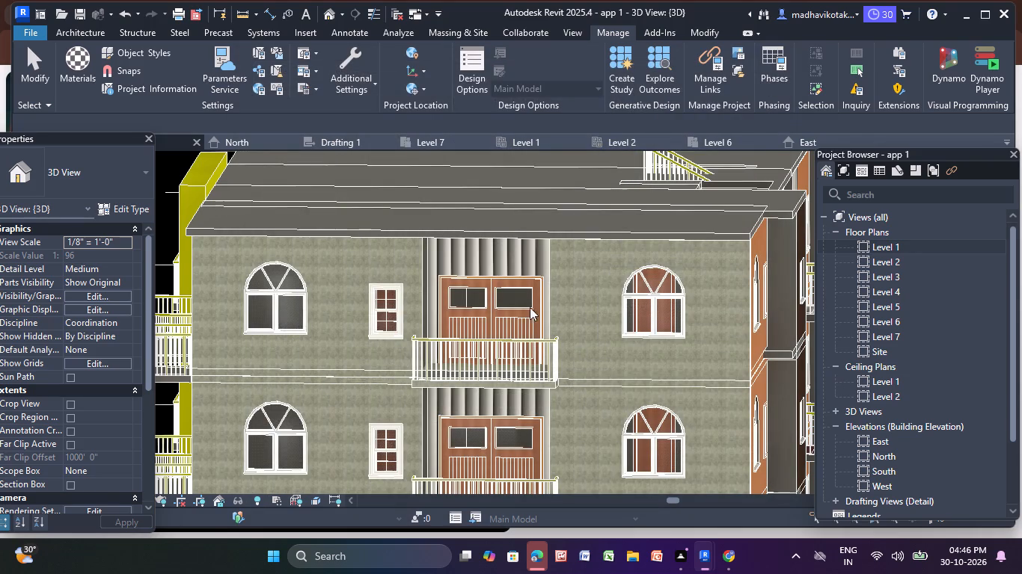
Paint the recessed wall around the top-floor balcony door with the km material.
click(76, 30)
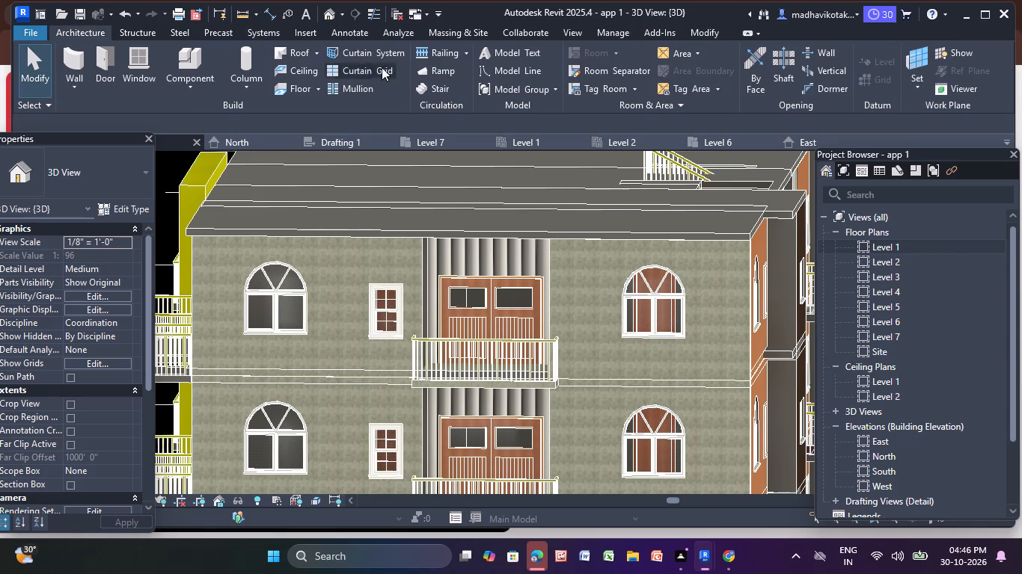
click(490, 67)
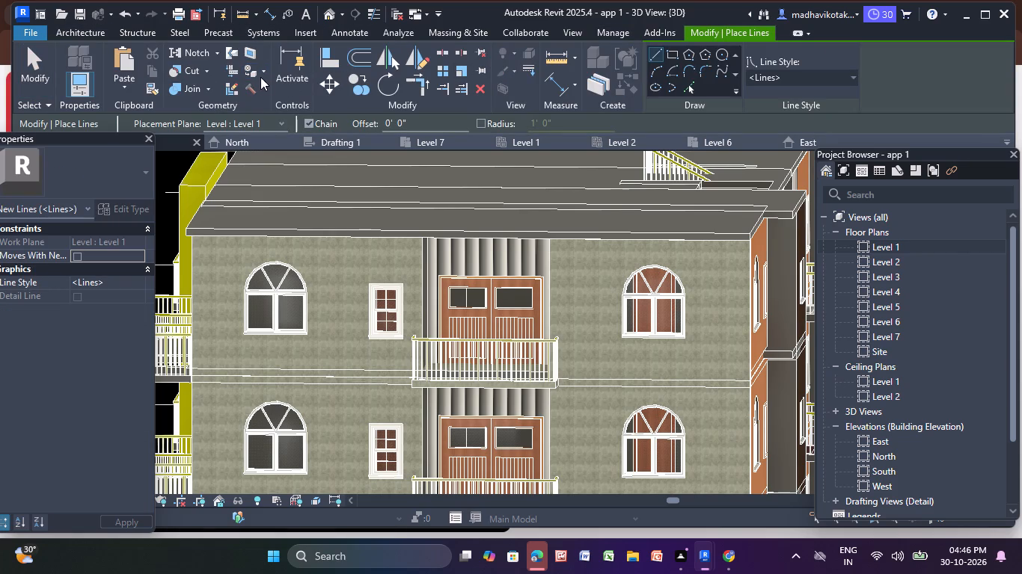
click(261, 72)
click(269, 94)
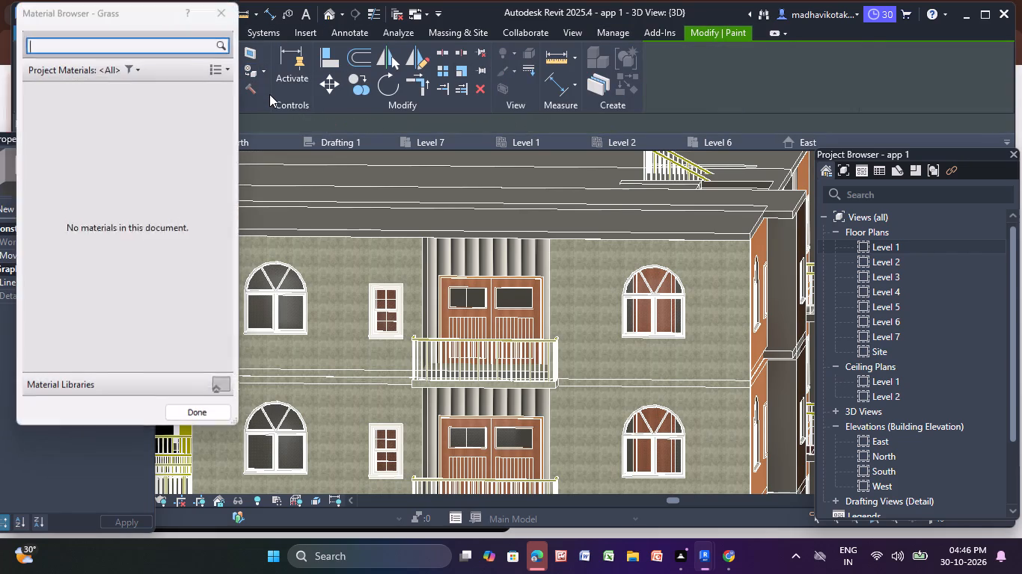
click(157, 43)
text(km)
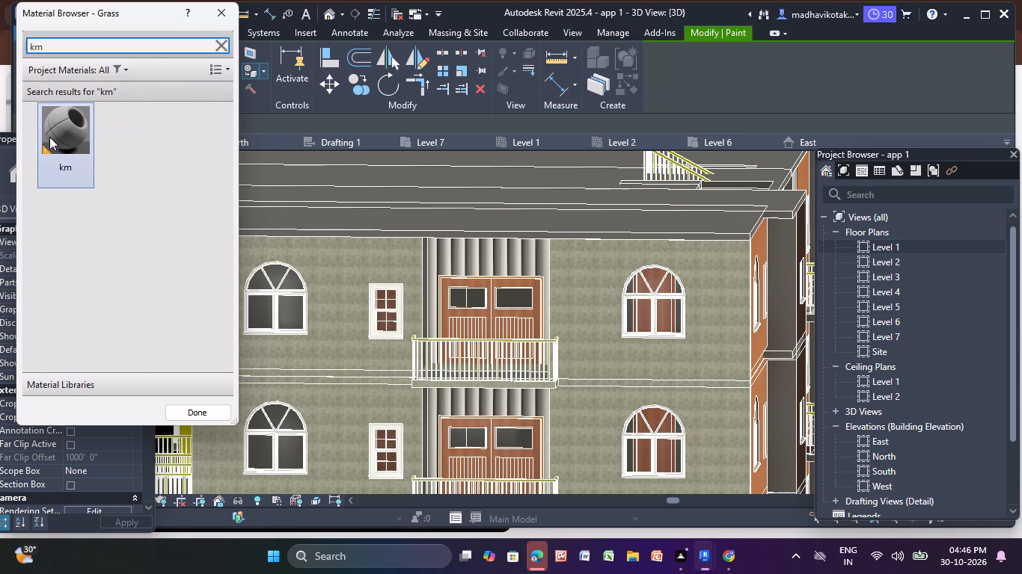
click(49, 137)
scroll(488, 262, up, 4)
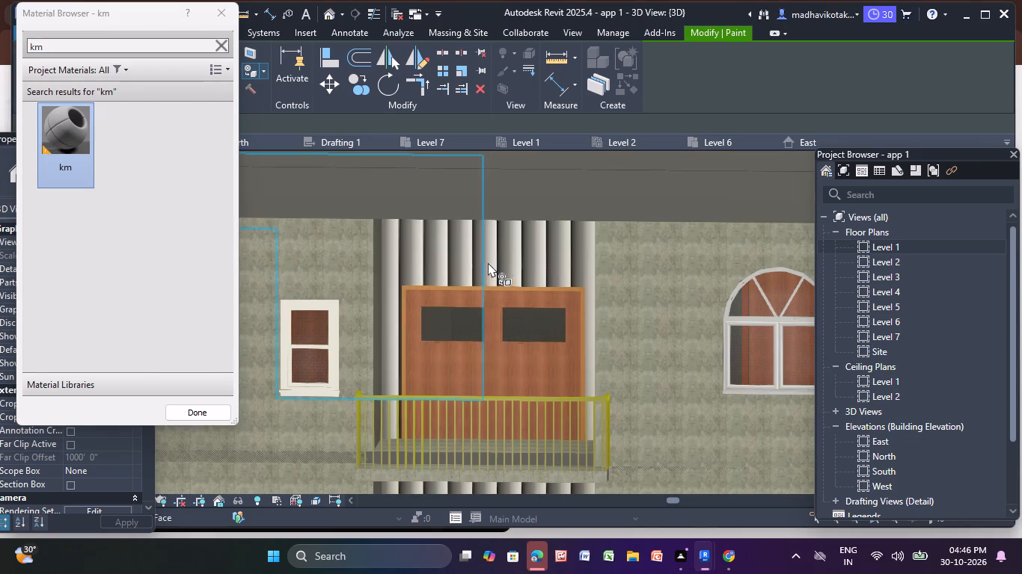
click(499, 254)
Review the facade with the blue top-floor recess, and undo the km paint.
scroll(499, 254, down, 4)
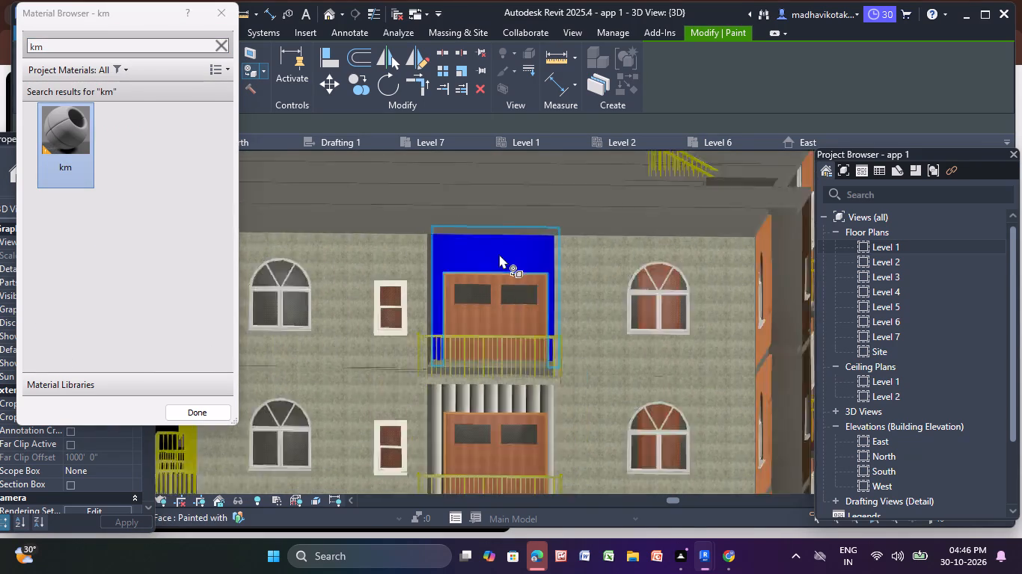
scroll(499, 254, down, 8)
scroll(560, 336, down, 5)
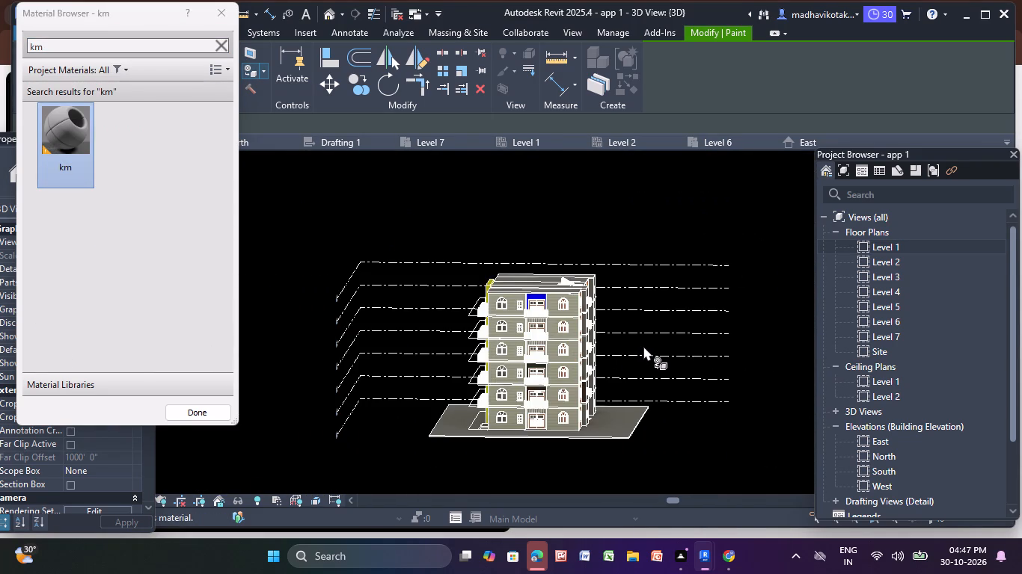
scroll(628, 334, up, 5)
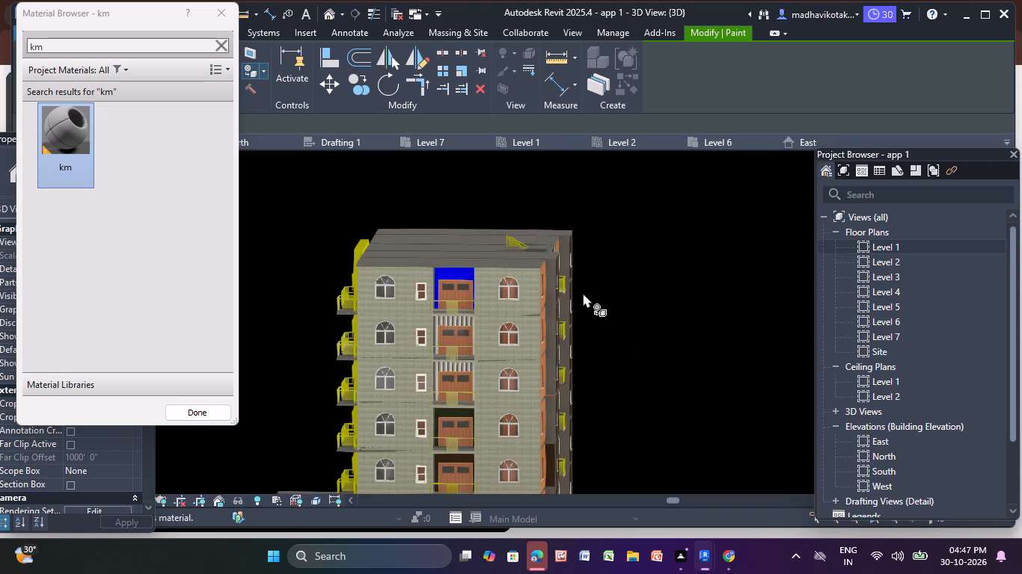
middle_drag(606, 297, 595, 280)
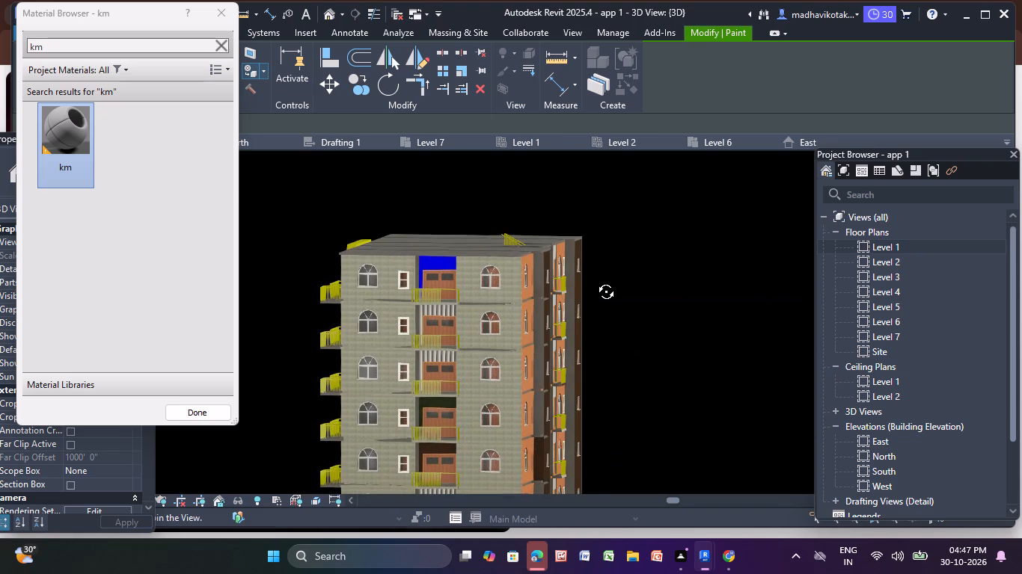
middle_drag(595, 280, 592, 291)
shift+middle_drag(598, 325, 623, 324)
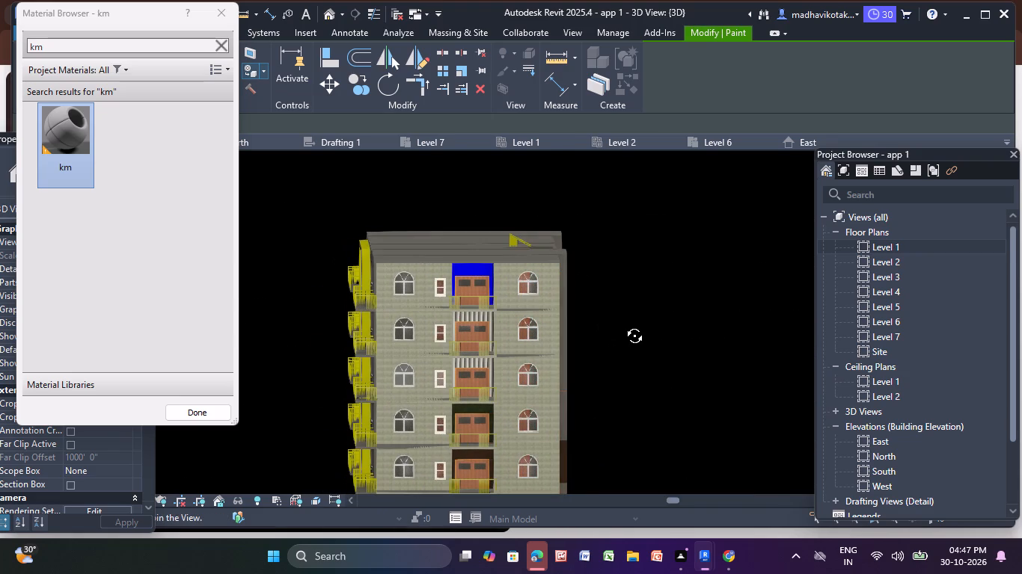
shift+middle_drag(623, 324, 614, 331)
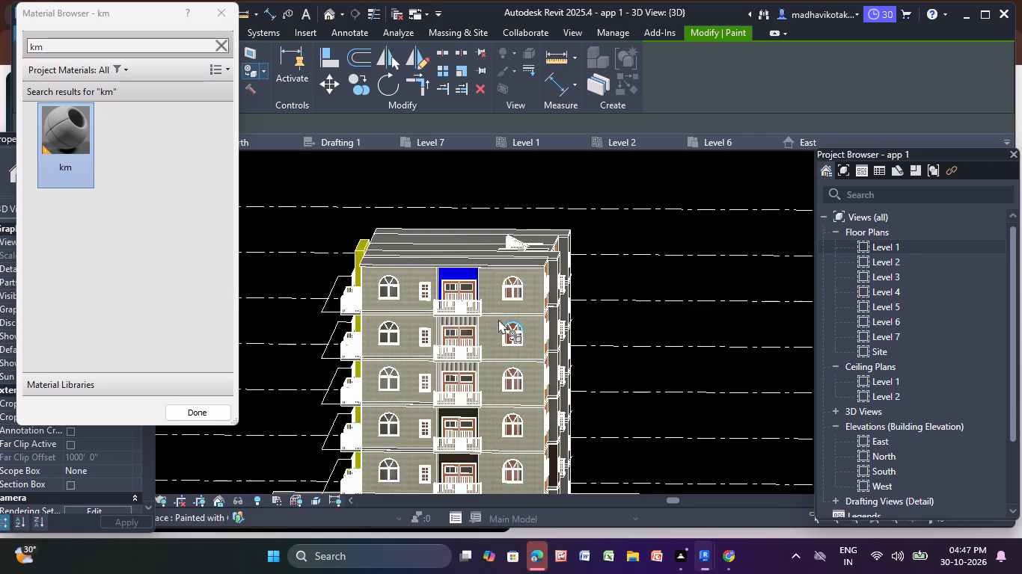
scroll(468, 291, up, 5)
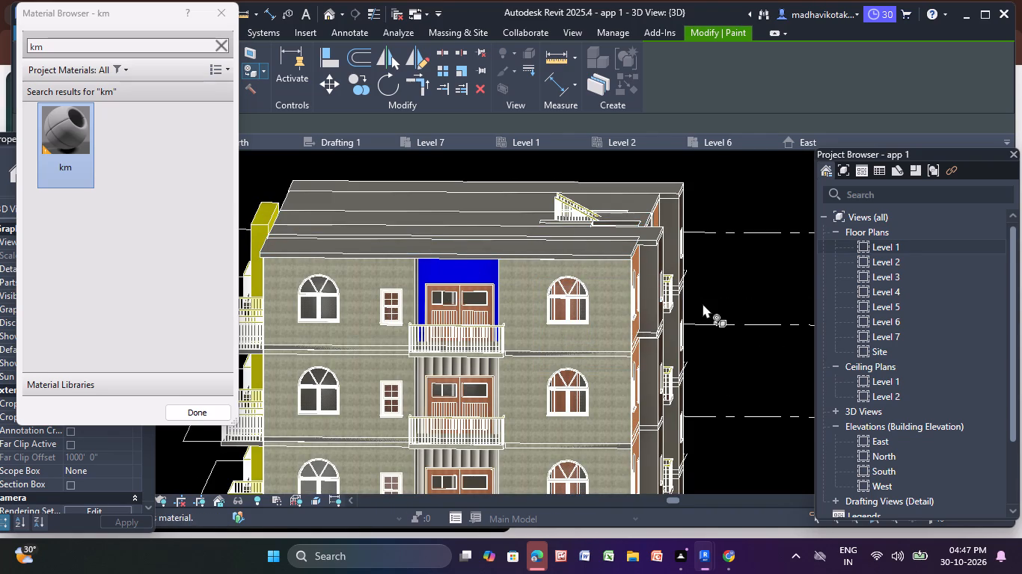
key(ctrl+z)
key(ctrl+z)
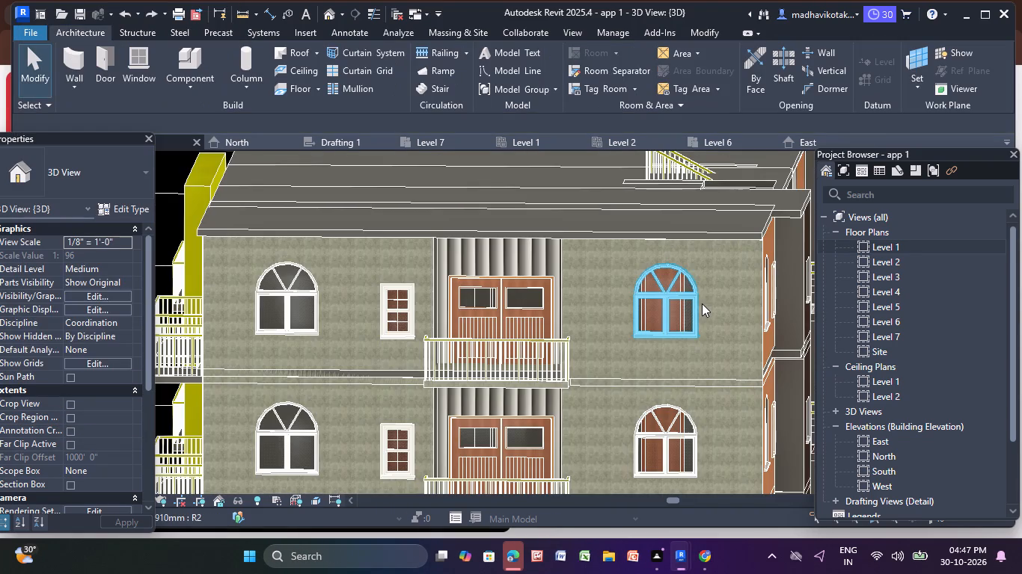
Bring the whole painted facade into view and close the Properties palette.
scroll(656, 312, down, 4)
scroll(597, 338, down, 3)
middle_drag(593, 338, 470, 278)
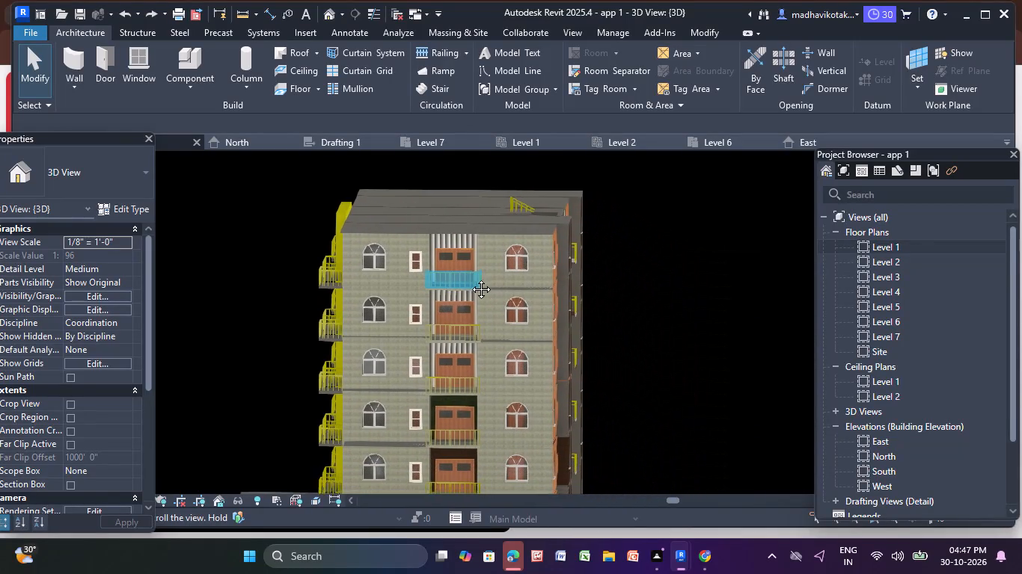
middle_drag(470, 278, 433, 232)
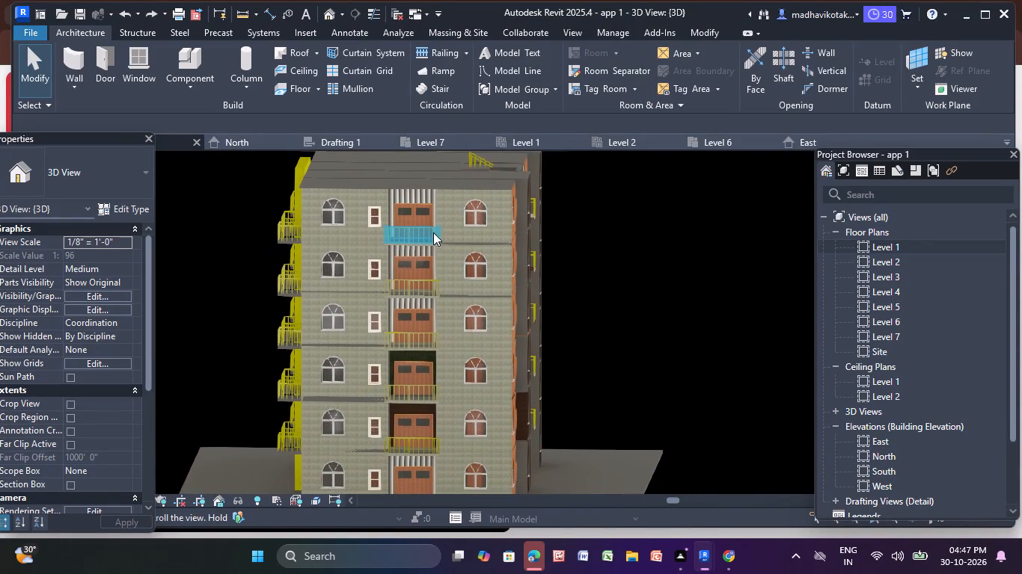
click(147, 134)
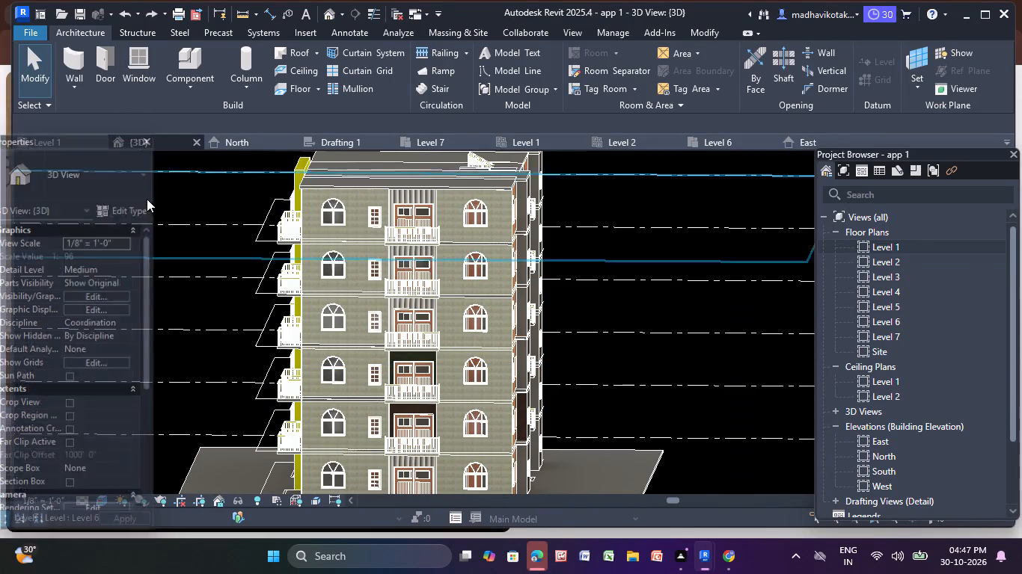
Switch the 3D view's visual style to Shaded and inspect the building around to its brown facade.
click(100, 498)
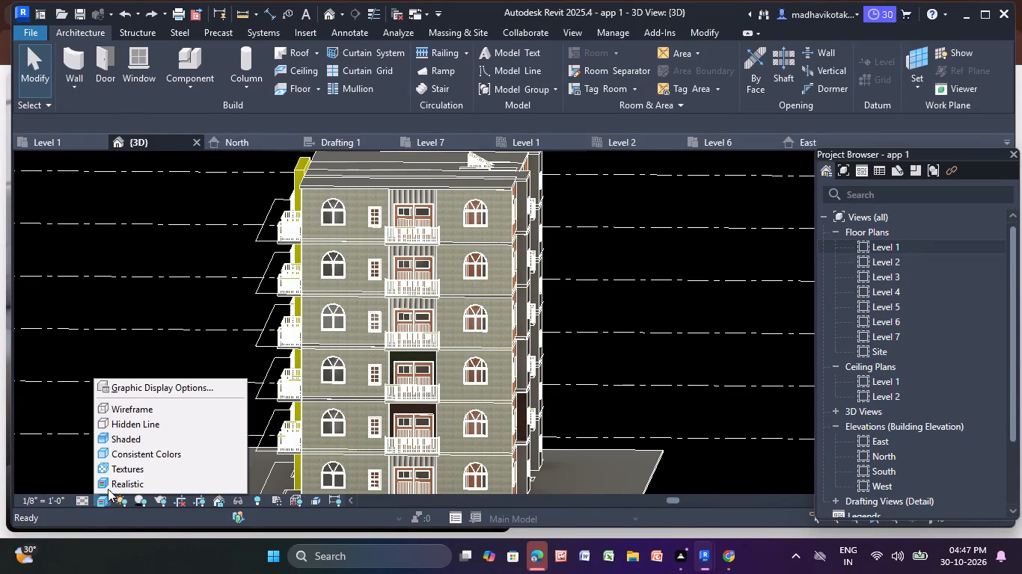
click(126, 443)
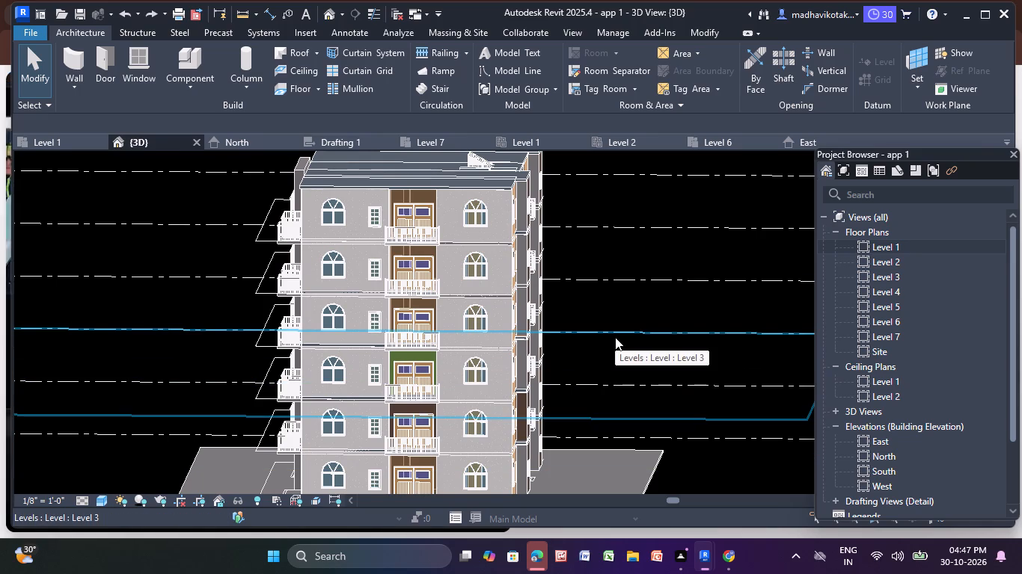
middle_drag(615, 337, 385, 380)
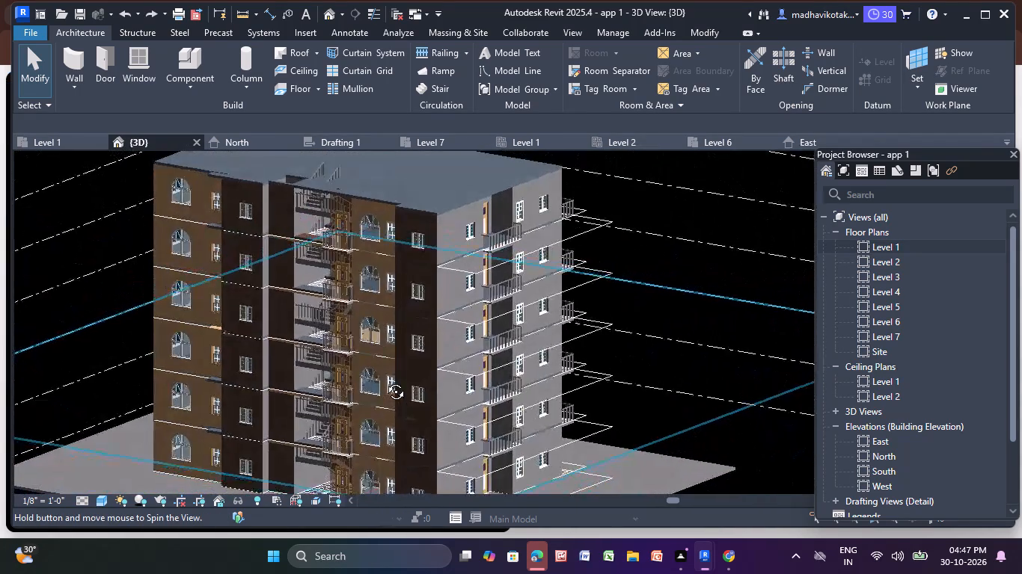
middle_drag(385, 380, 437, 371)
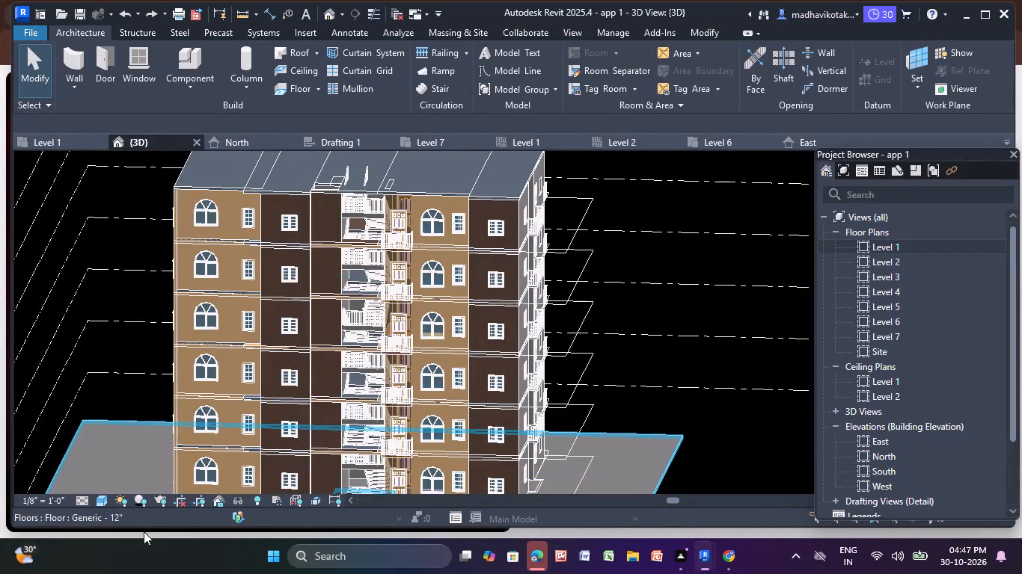
Set the 3D view's visual style to Realistic.
click(86, 499)
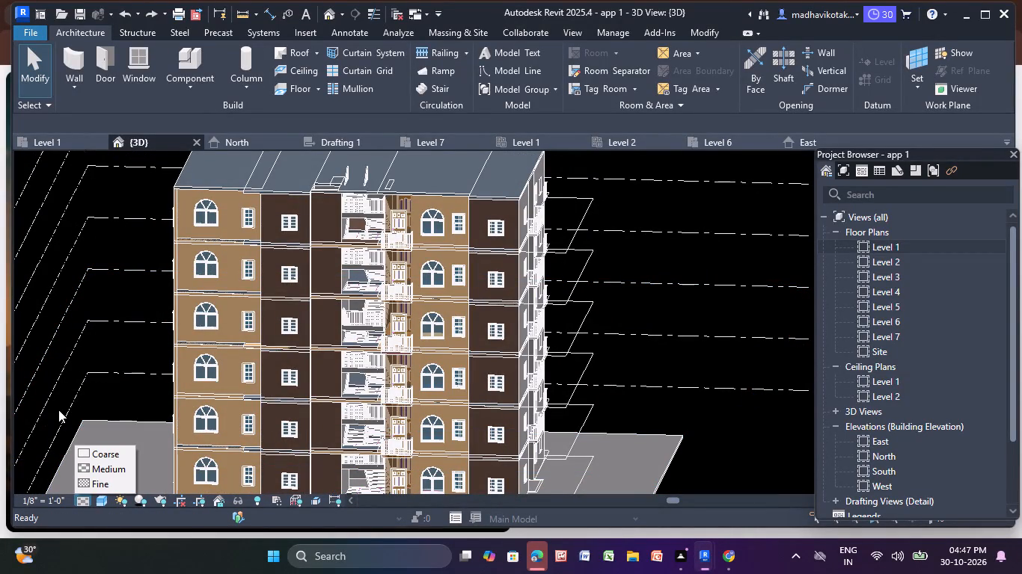
click(58, 410)
click(105, 505)
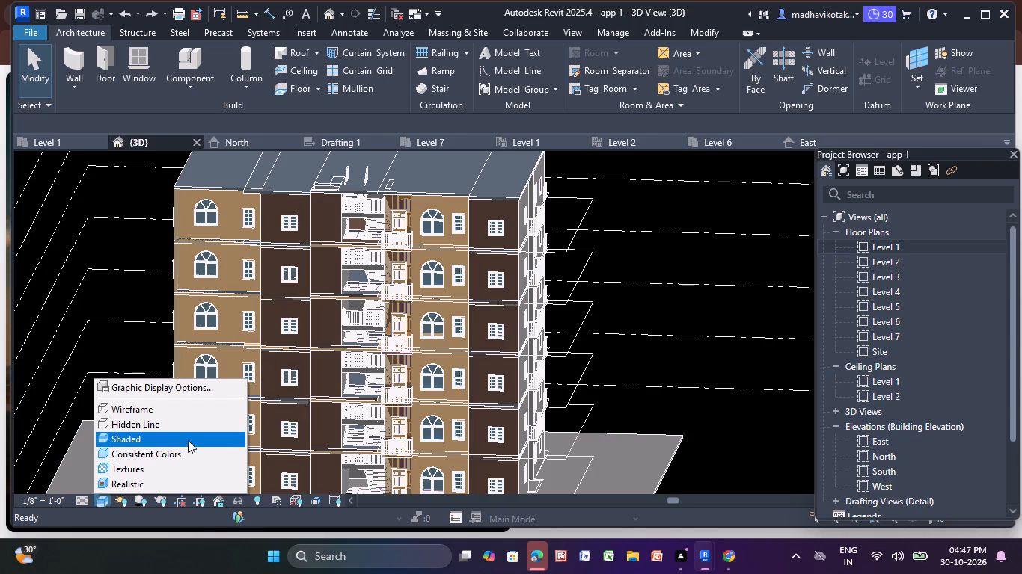
click(141, 484)
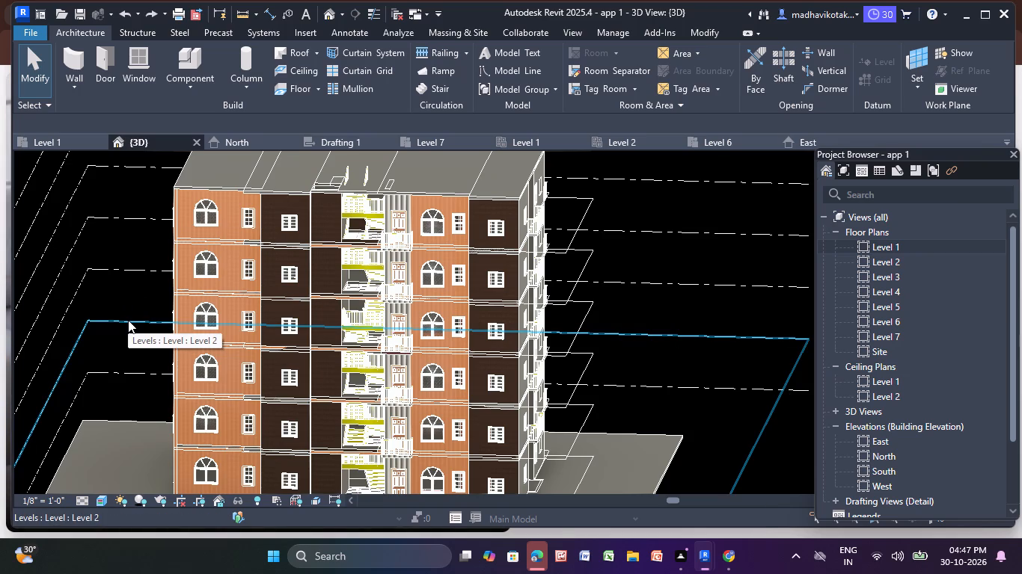
Examine the painted building from all sides in Realistic style, ending on the balcony door recesses of the grey-green facade.
scroll(584, 380, down, 1)
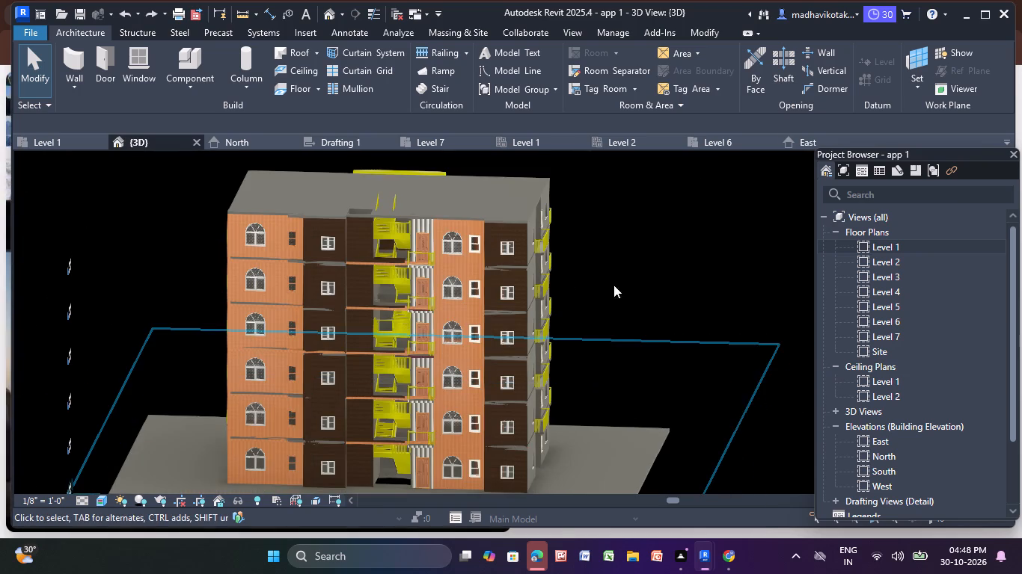
middle_drag(618, 254, 564, 288)
scroll(618, 254, down, 1)
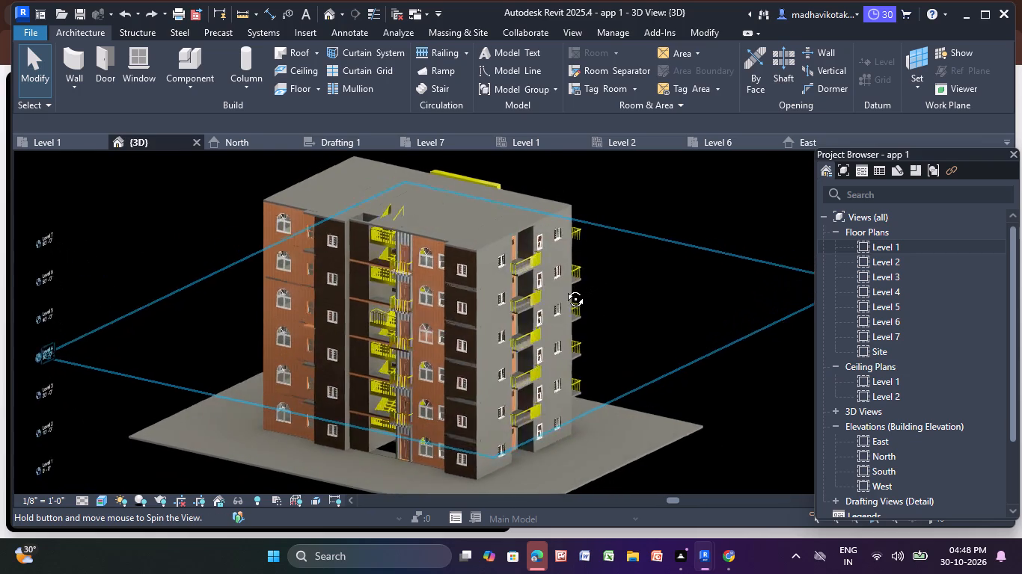
middle_drag(564, 288, 509, 247)
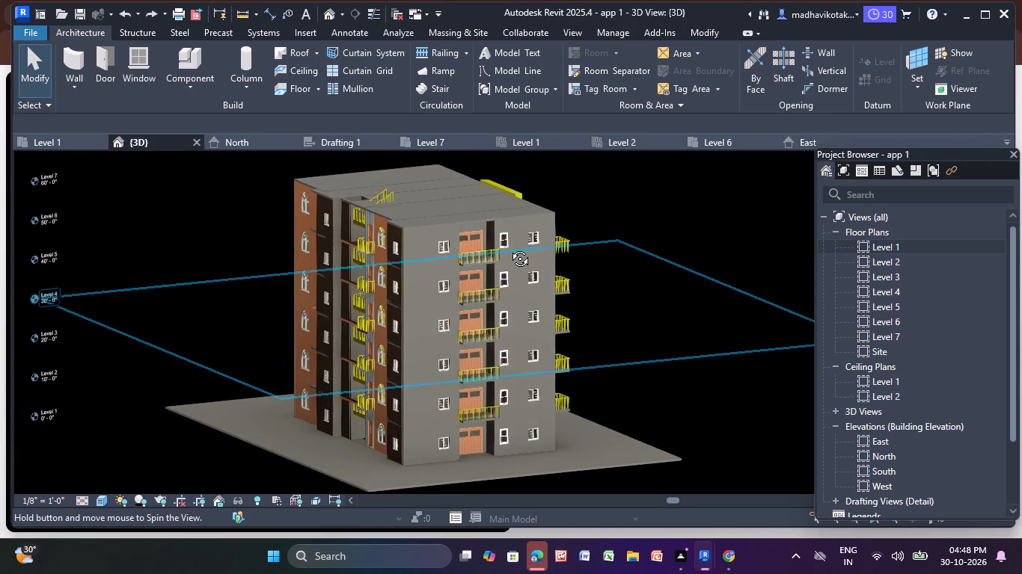
middle_drag(509, 247, 599, 253)
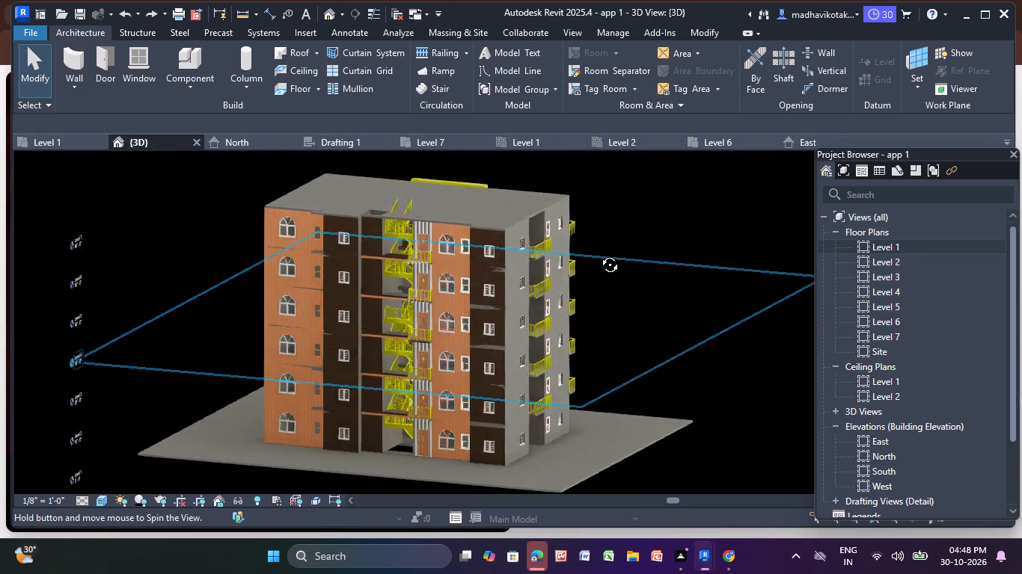
middle_drag(599, 253, 762, 268)
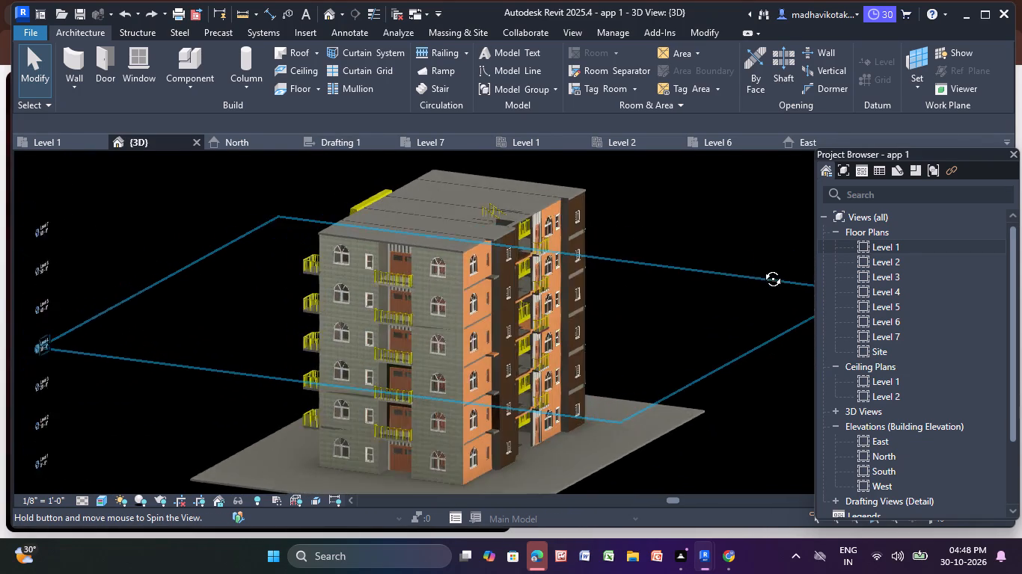
middle_drag(762, 268, 774, 265)
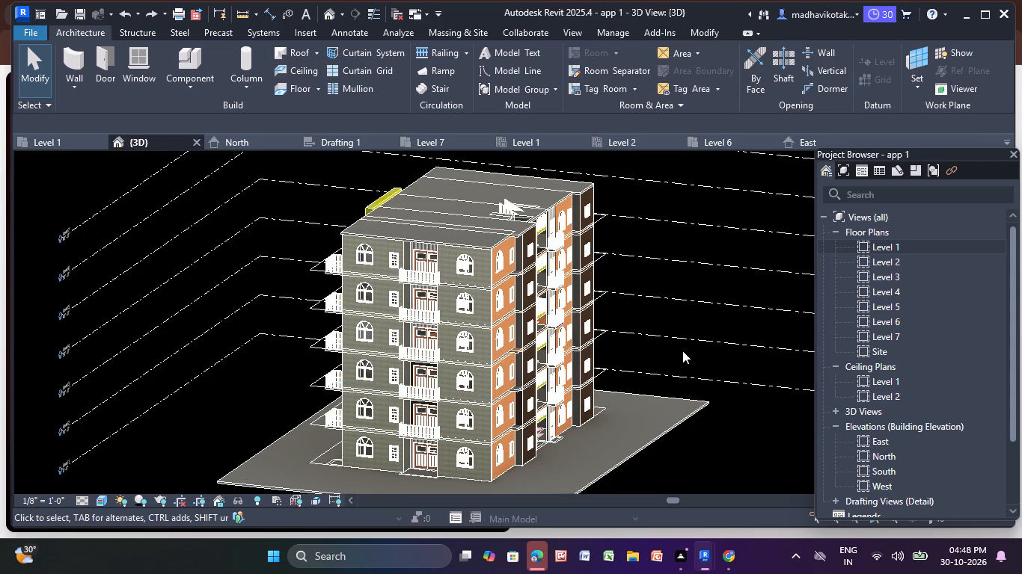
shift+middle_drag(682, 351, 722, 339)
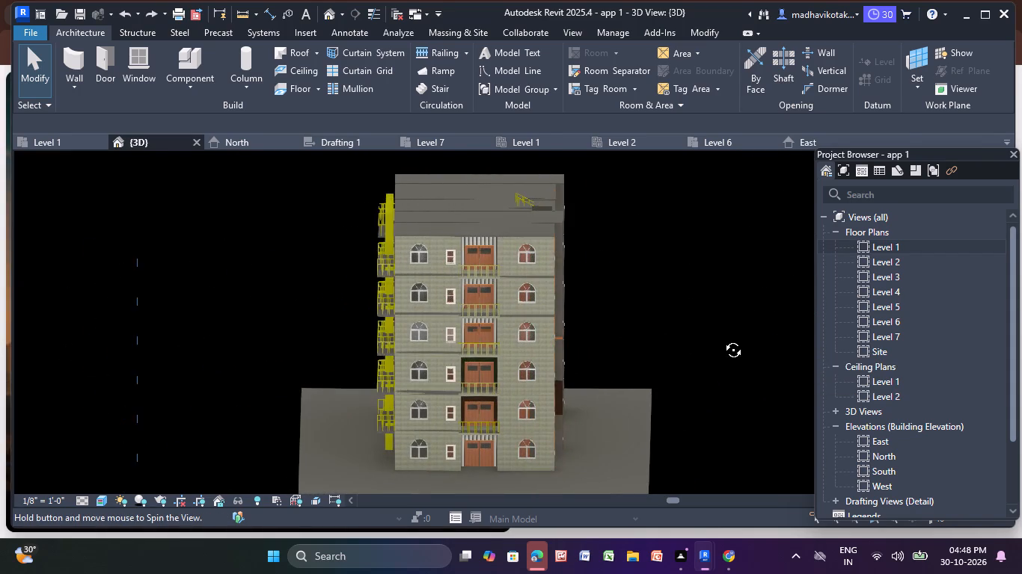
shift+middle_drag(722, 339, 729, 309)
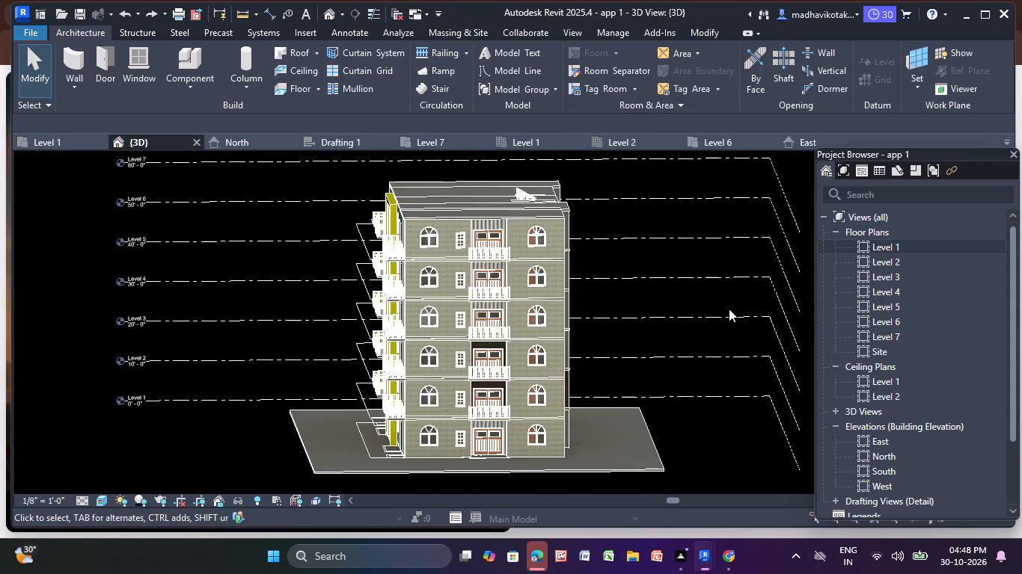
middle_drag(727, 309, 719, 320)
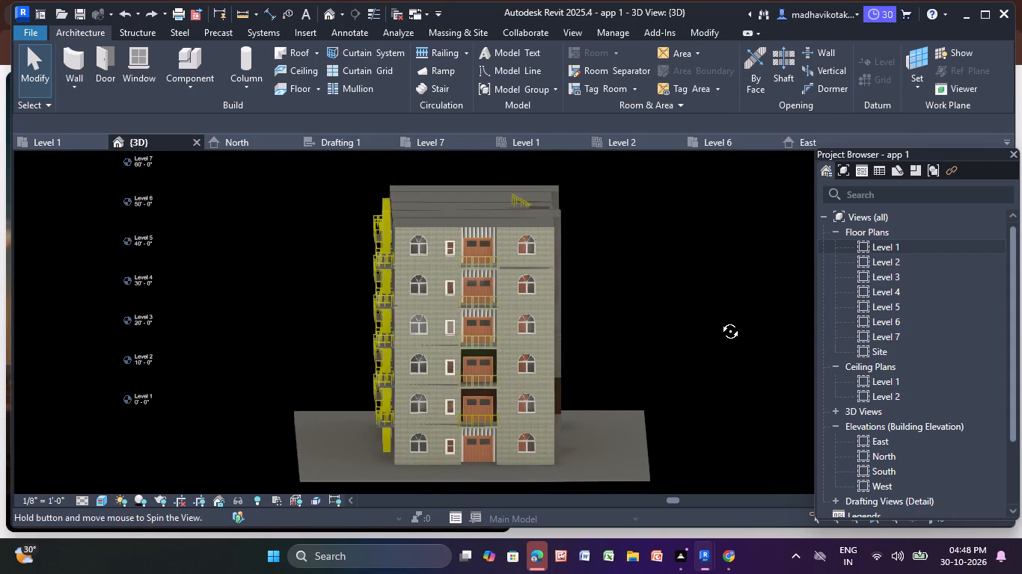
middle_drag(719, 320, 718, 320)
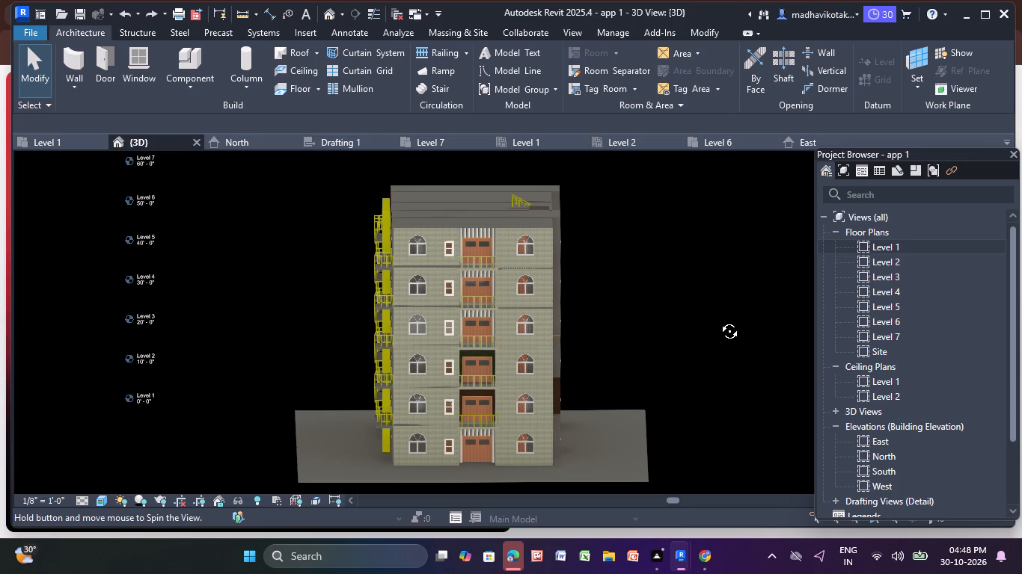
middle_drag(718, 320, 566, 345)
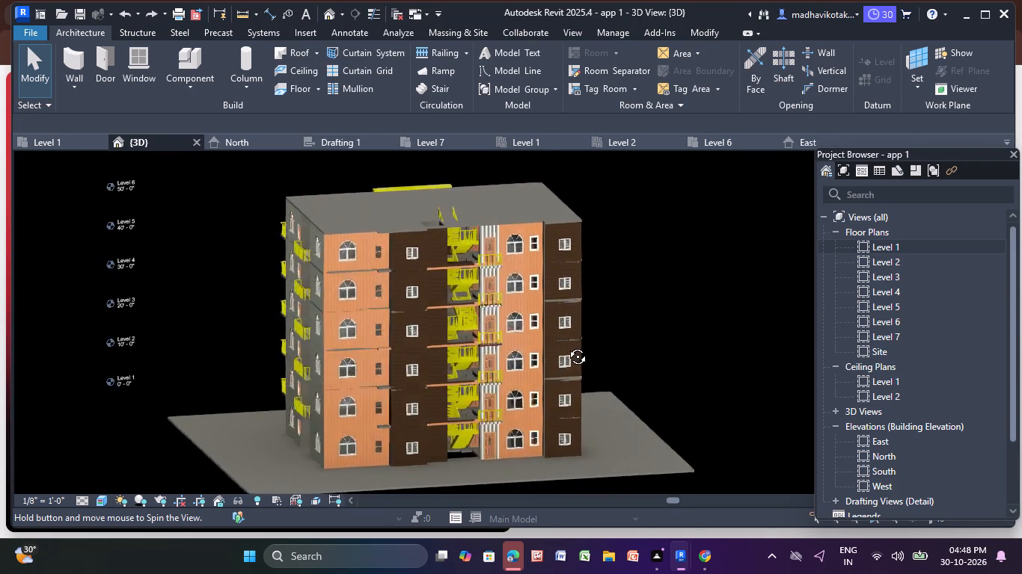
middle_drag(566, 345, 307, 297)
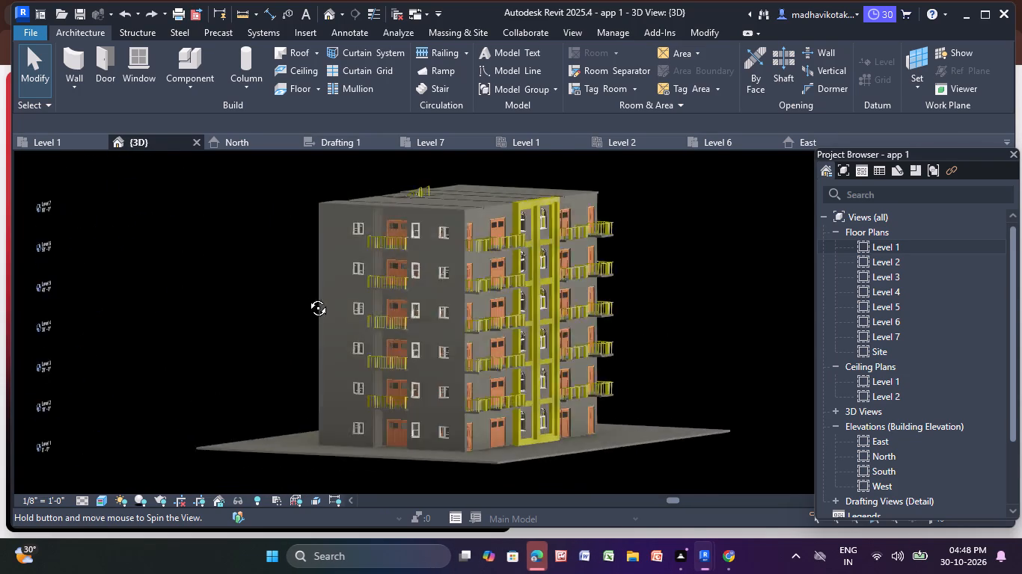
middle_drag(307, 297, 61, 286)
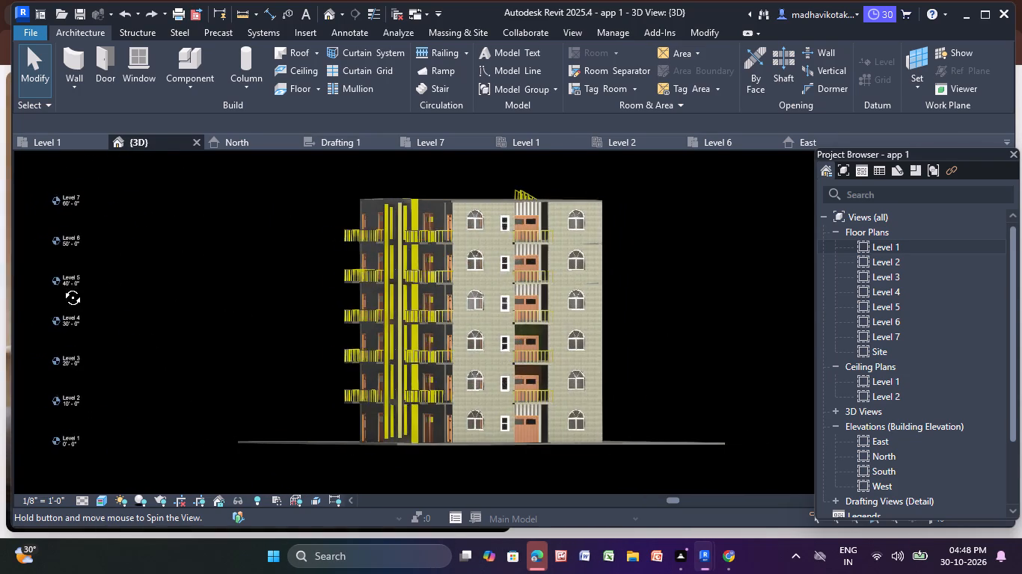
middle_drag(61, 286, 17, 323)
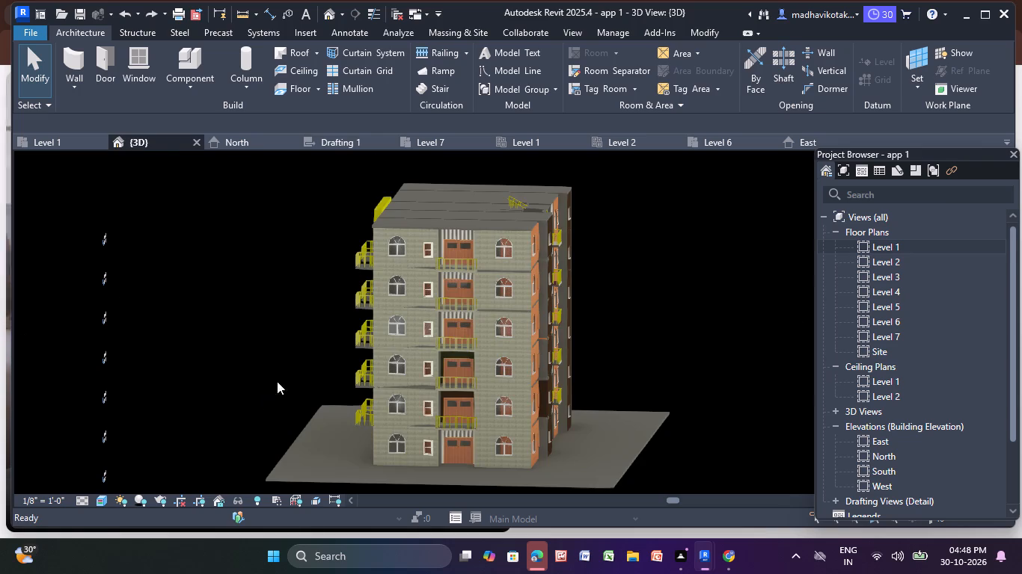
middle_drag(451, 358, 470, 356)
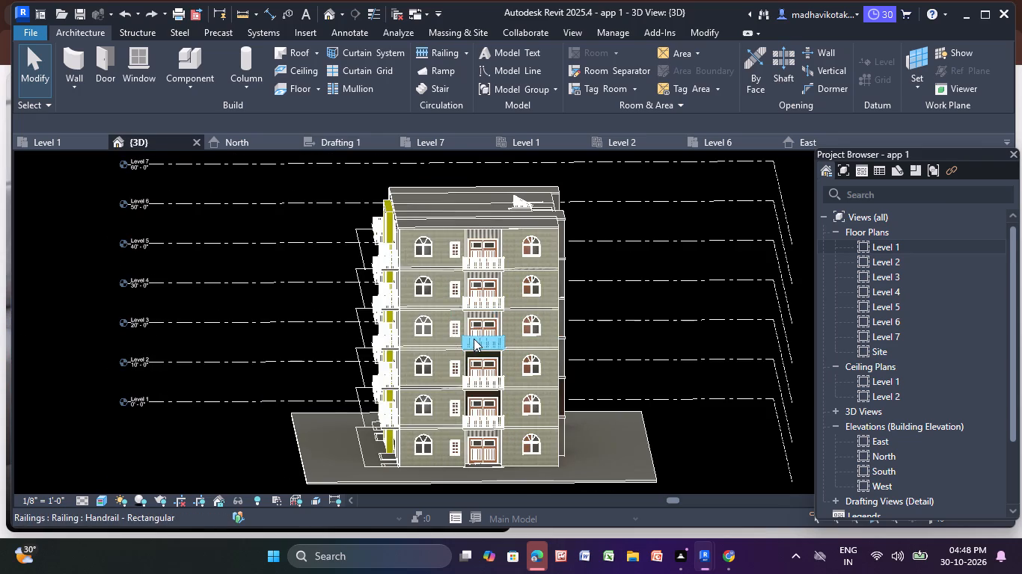
scroll(477, 333, up, 6)
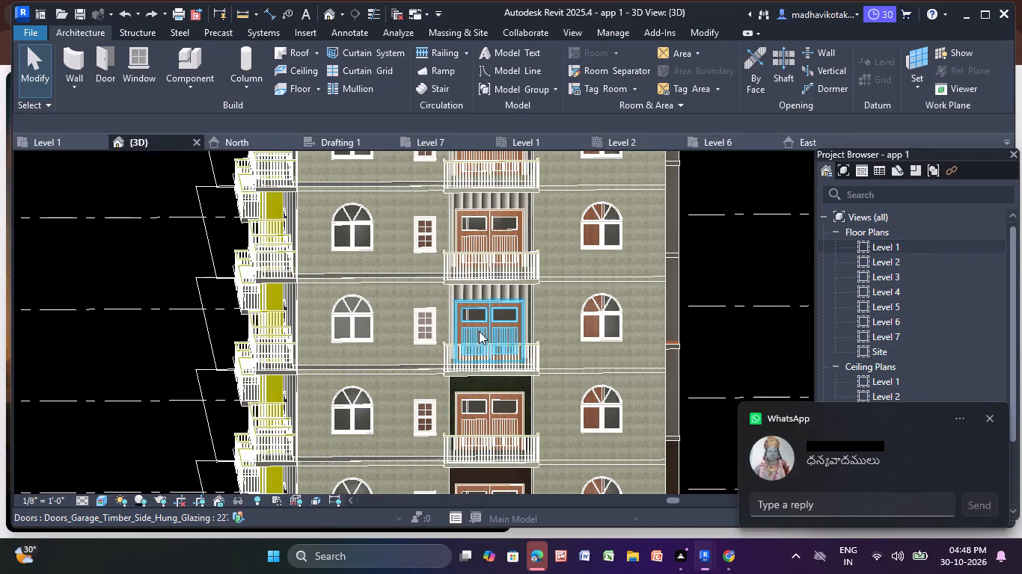
click(994, 413)
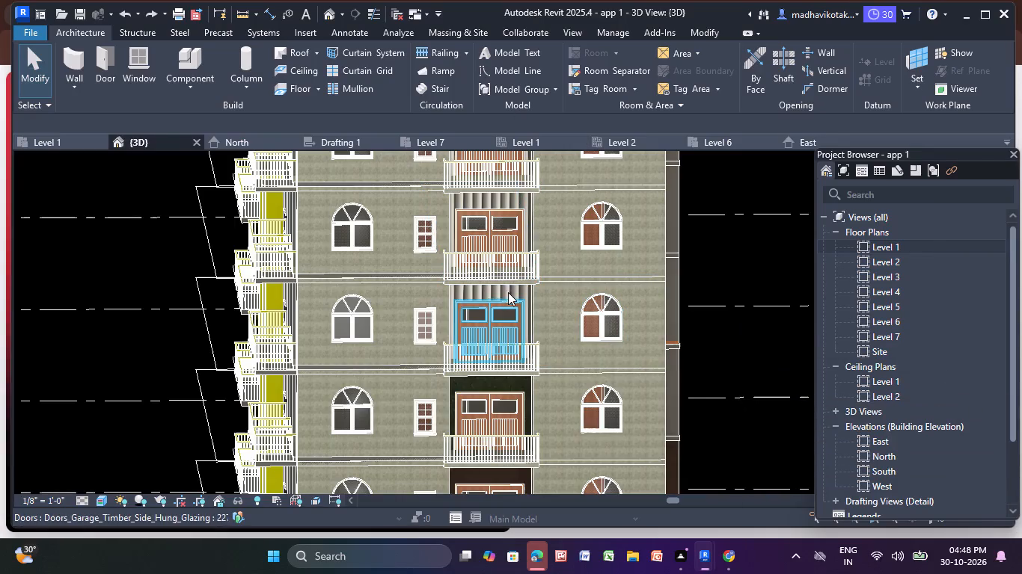
scroll(492, 271, down, 1)
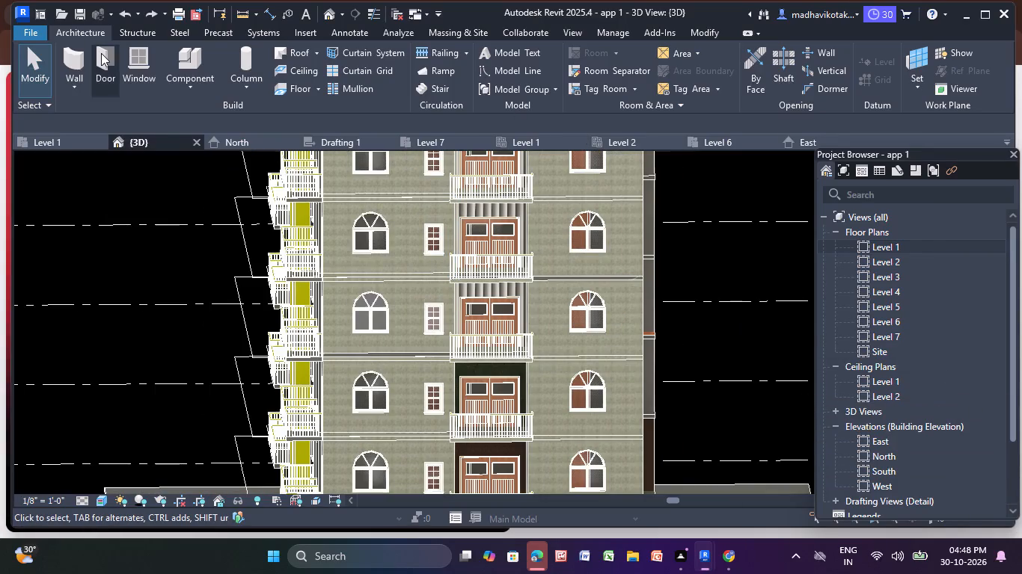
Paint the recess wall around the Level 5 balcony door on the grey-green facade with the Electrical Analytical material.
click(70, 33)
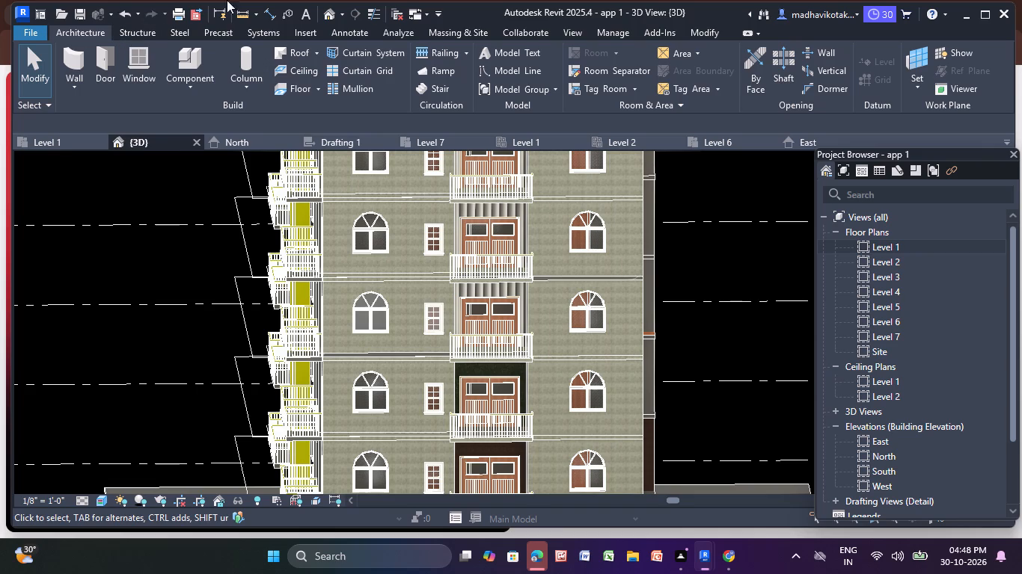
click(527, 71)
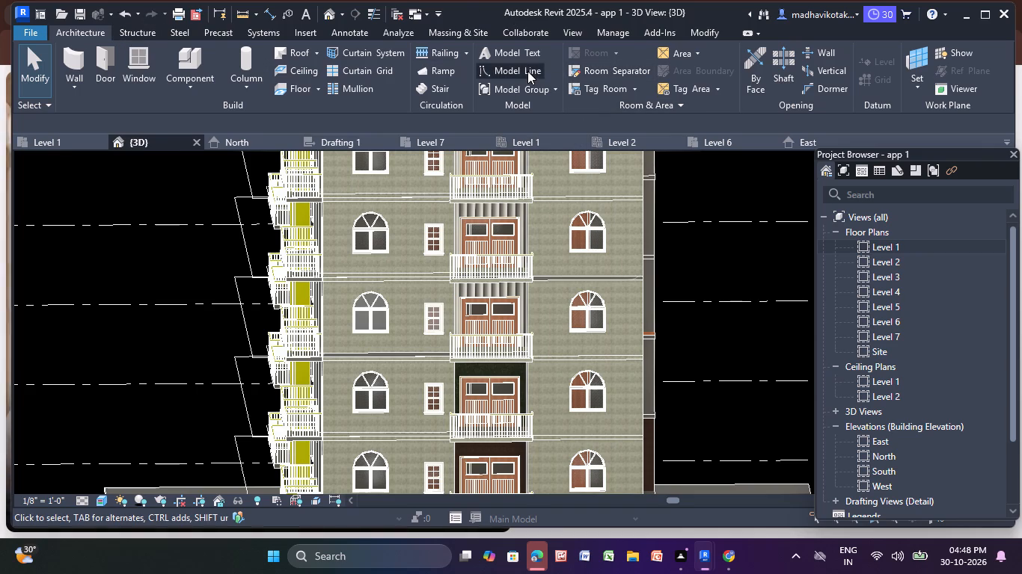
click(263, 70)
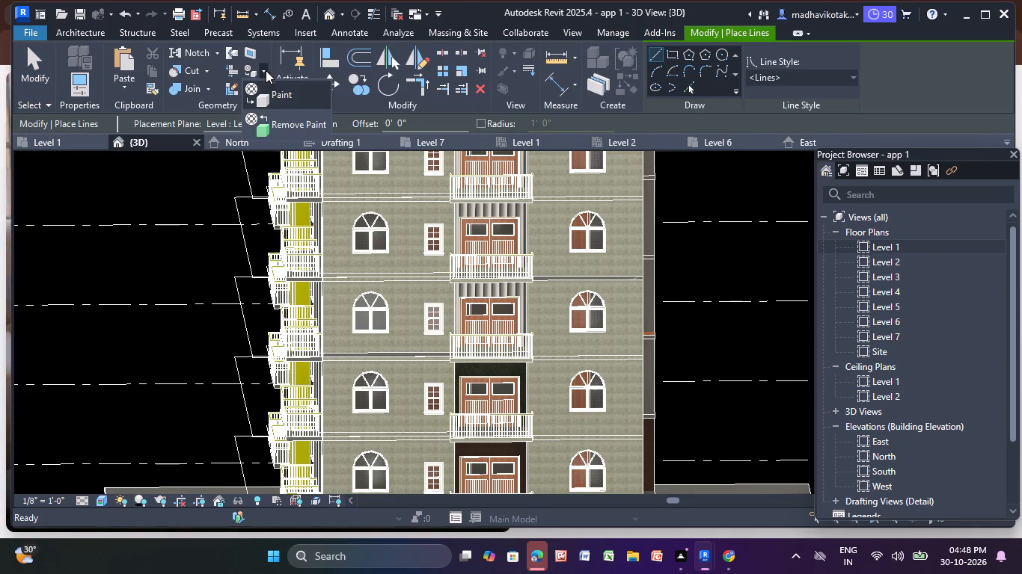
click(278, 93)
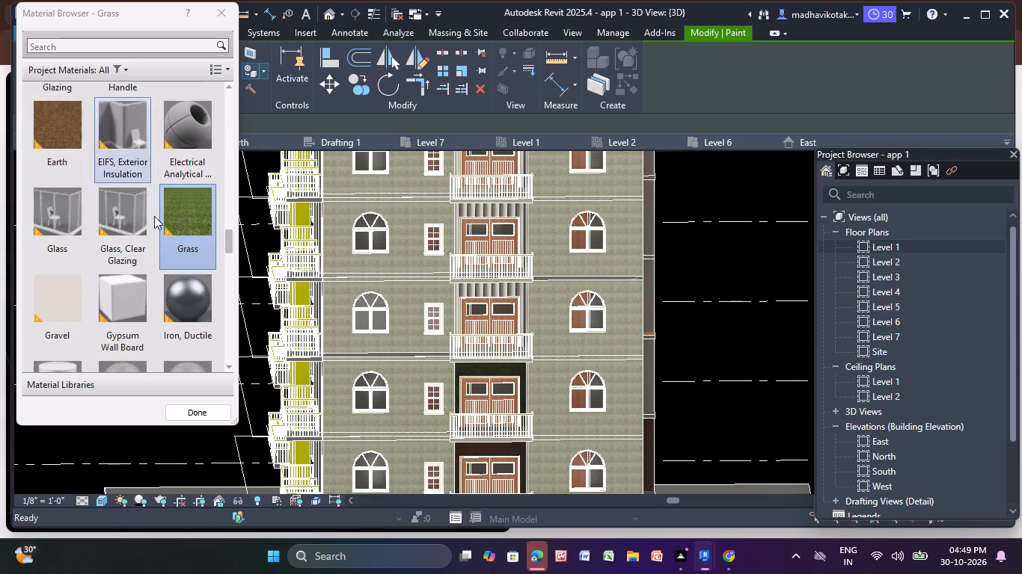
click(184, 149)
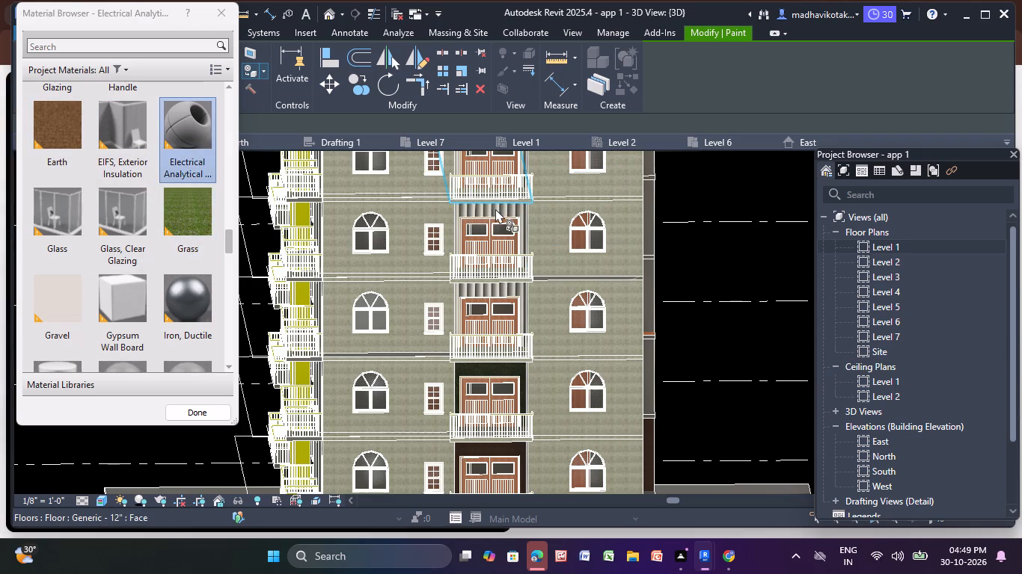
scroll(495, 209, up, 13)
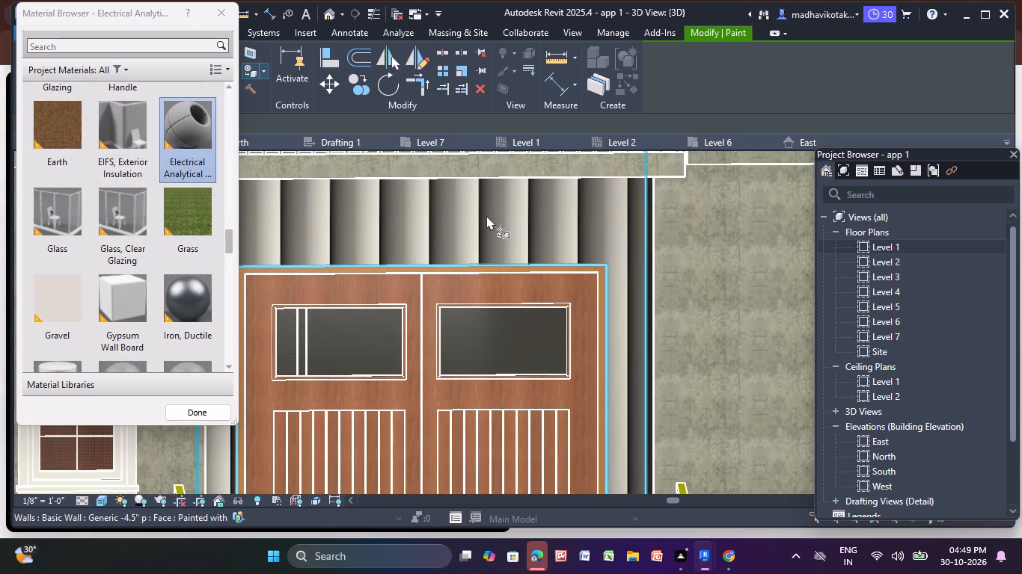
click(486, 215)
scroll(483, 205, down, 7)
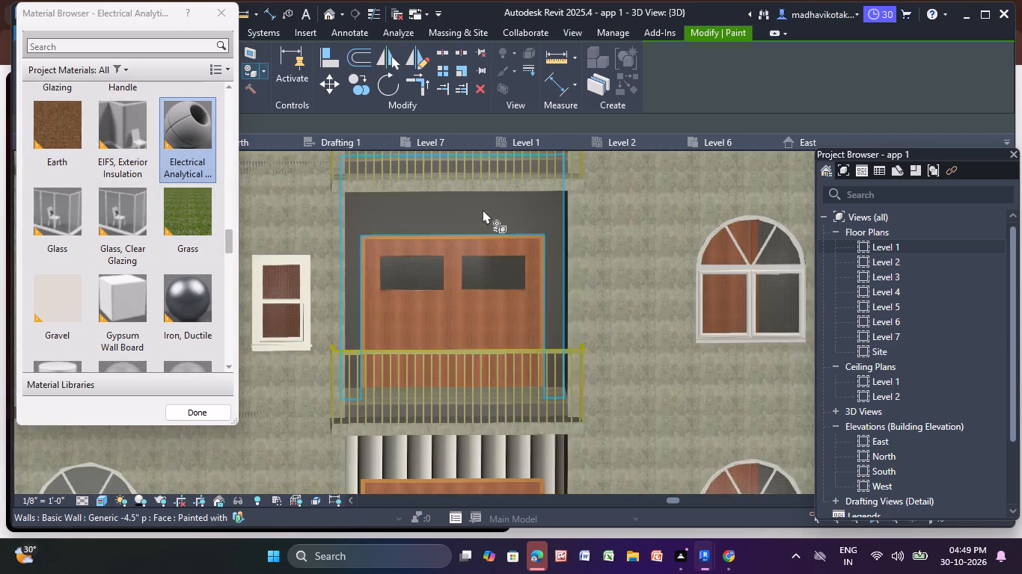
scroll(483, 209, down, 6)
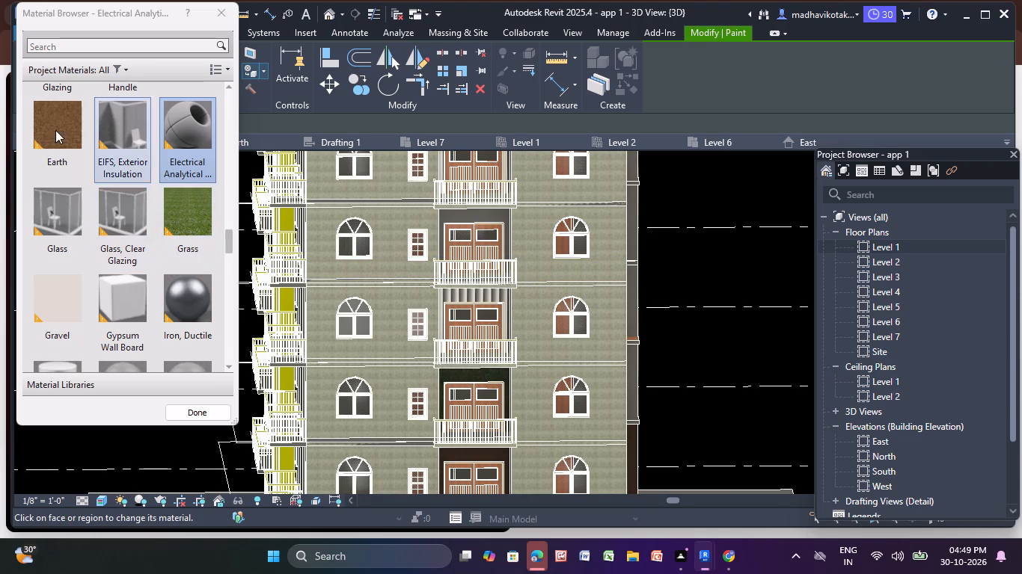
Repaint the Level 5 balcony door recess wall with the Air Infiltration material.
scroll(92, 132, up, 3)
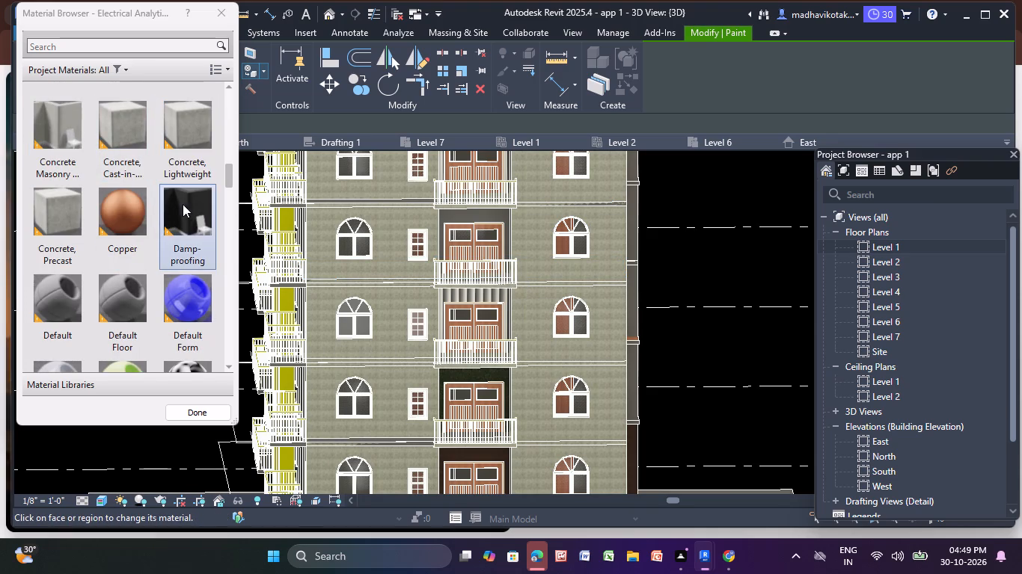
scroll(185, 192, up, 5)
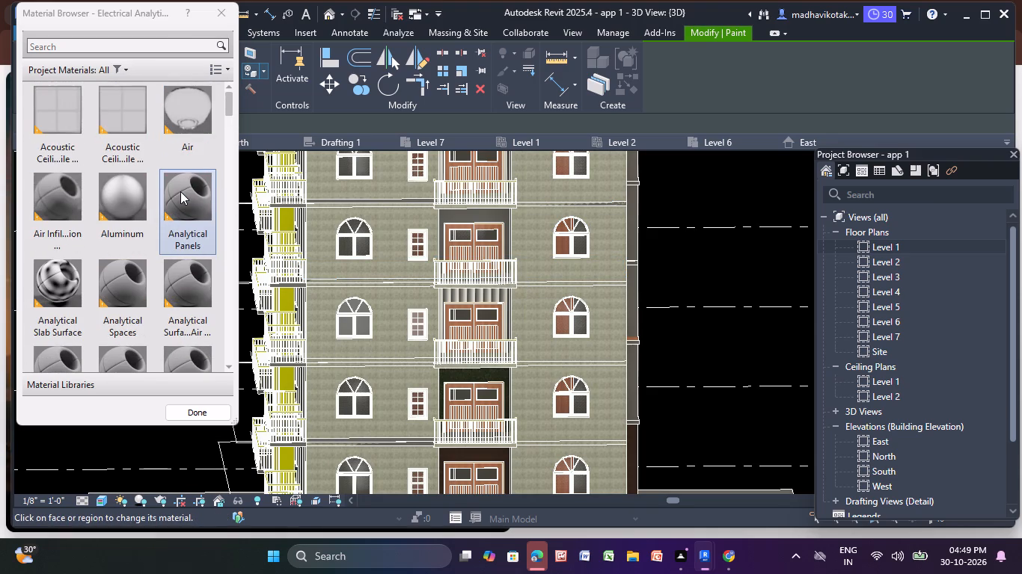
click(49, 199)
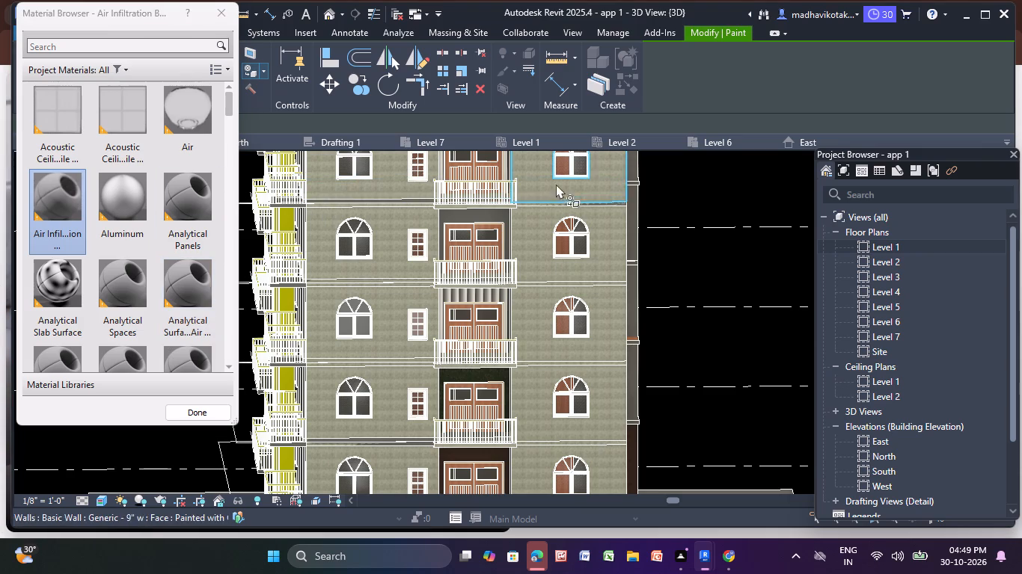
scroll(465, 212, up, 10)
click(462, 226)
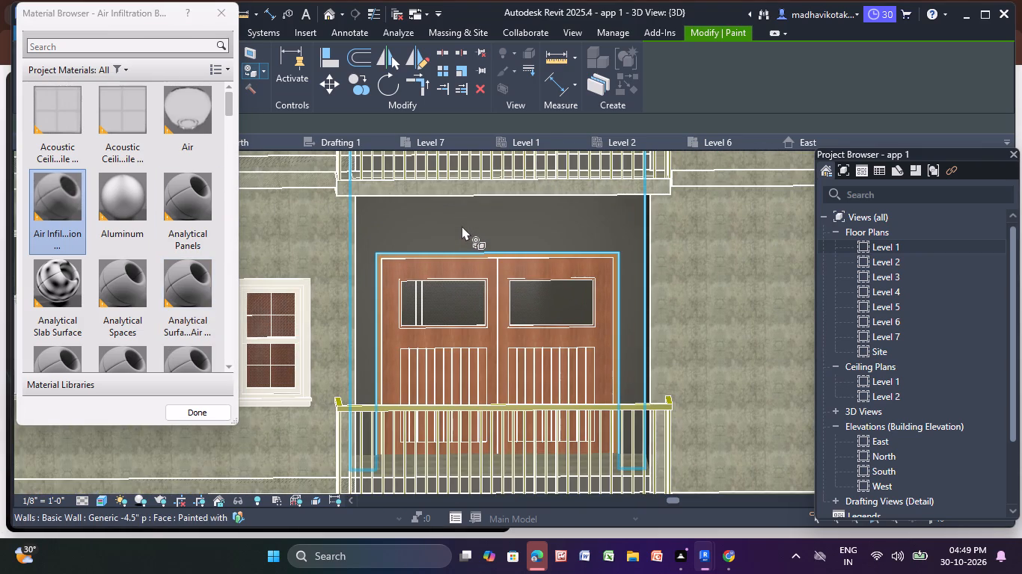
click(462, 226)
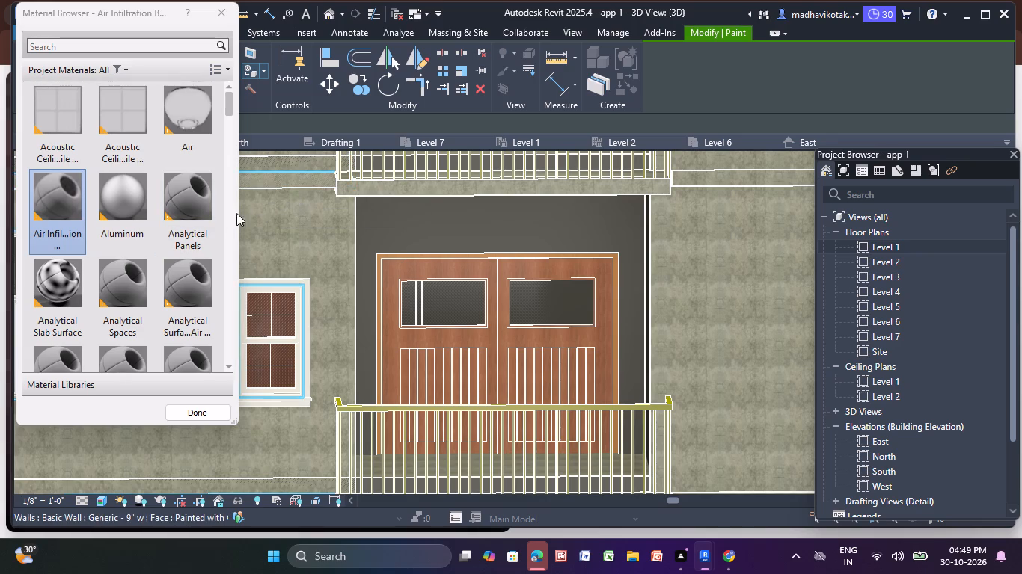
Repaint the Level 5 balcony door recess wall with the purple Default Mass Int... material.
scroll(207, 238, down, 4)
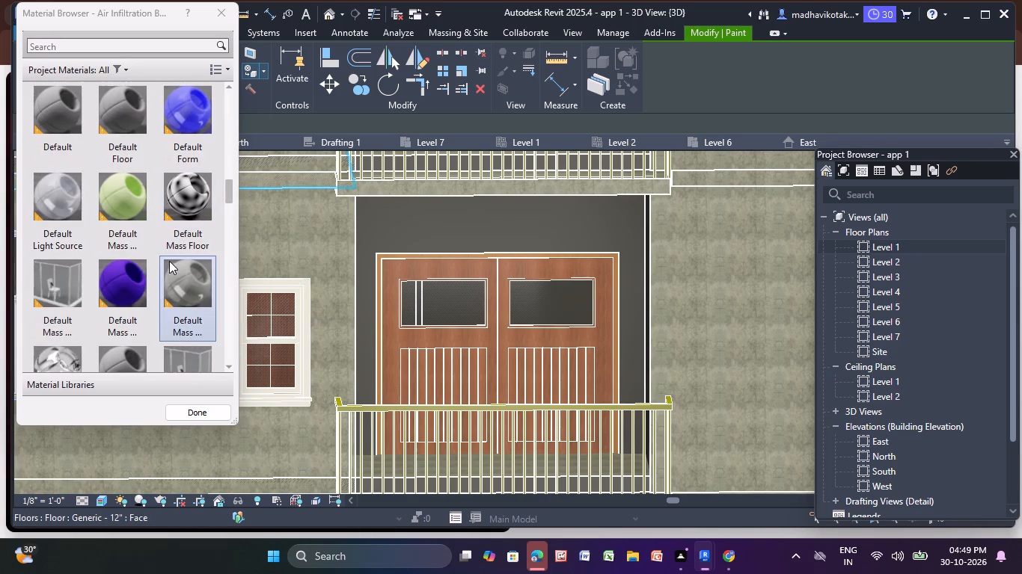
click(121, 281)
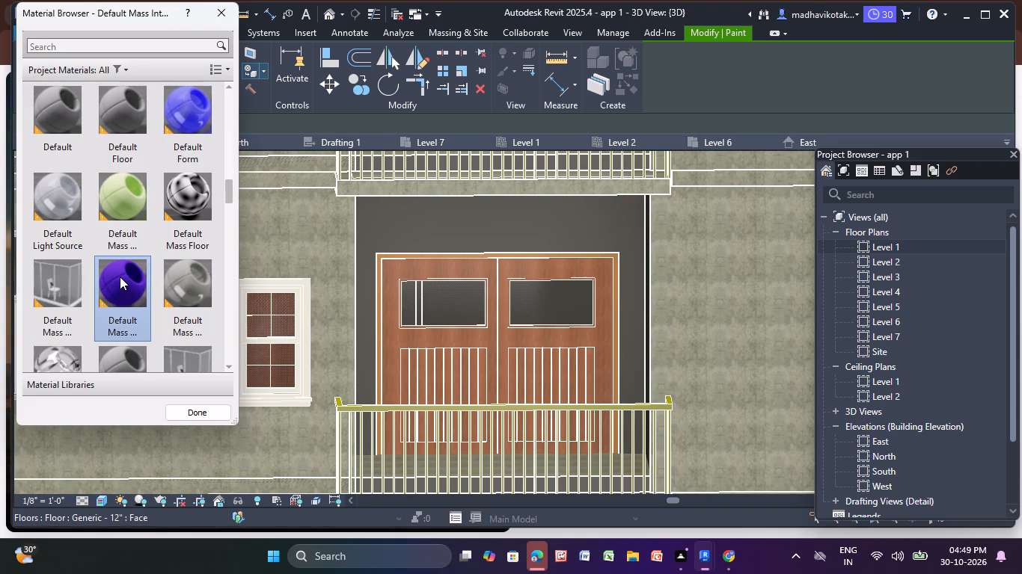
click(120, 277)
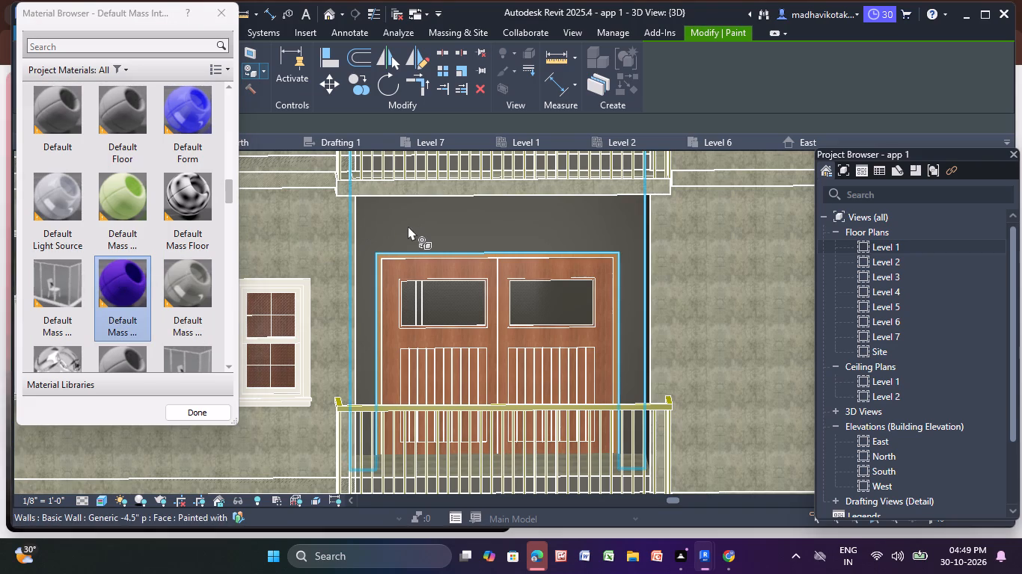
click(424, 223)
scroll(424, 223, down, 6)
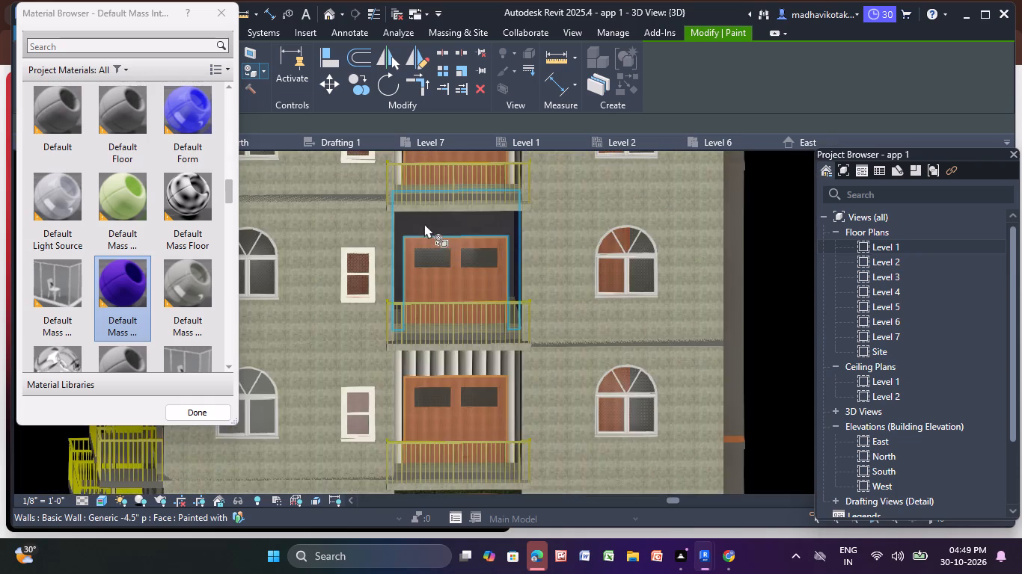
scroll(424, 223, down, 5)
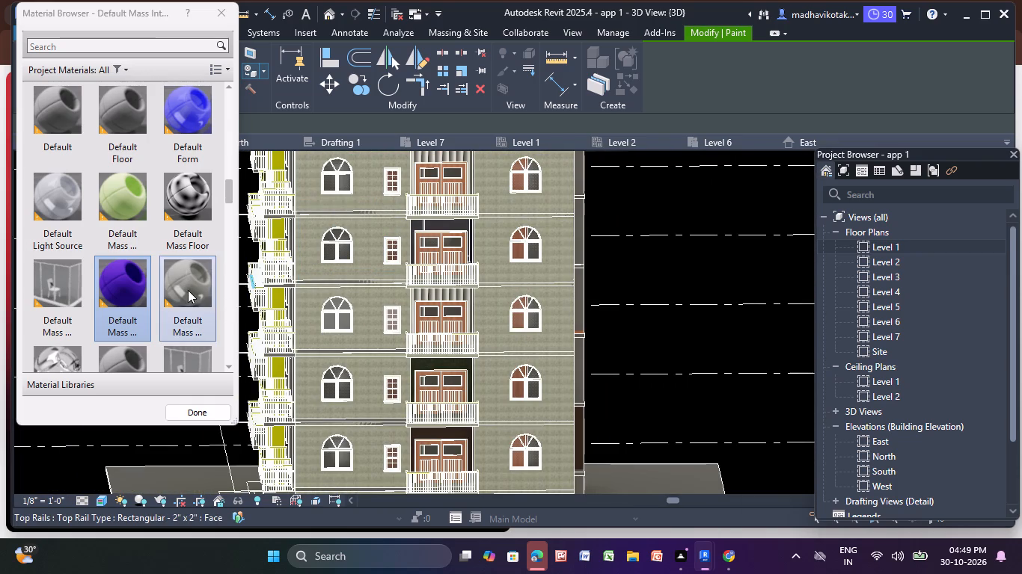
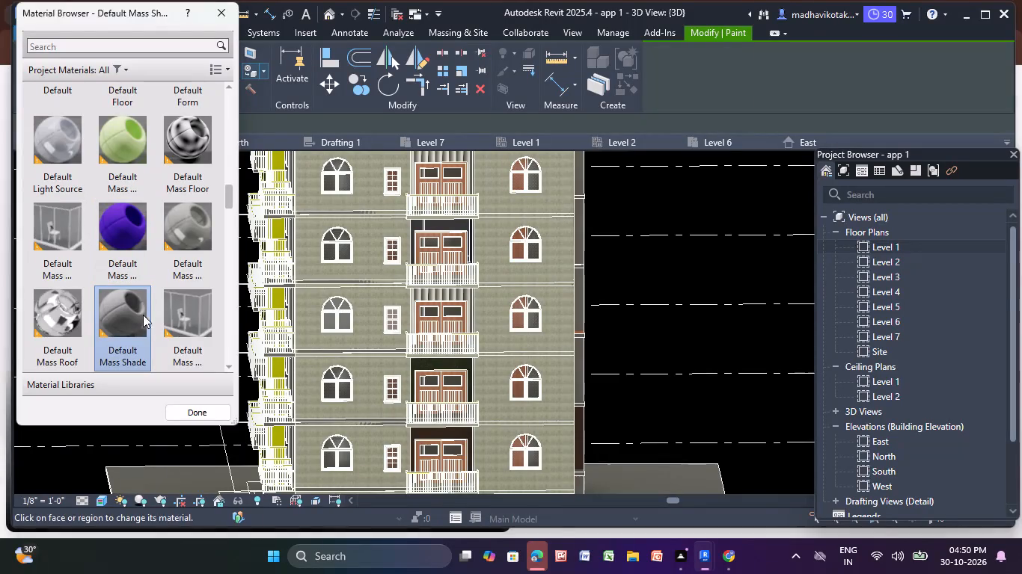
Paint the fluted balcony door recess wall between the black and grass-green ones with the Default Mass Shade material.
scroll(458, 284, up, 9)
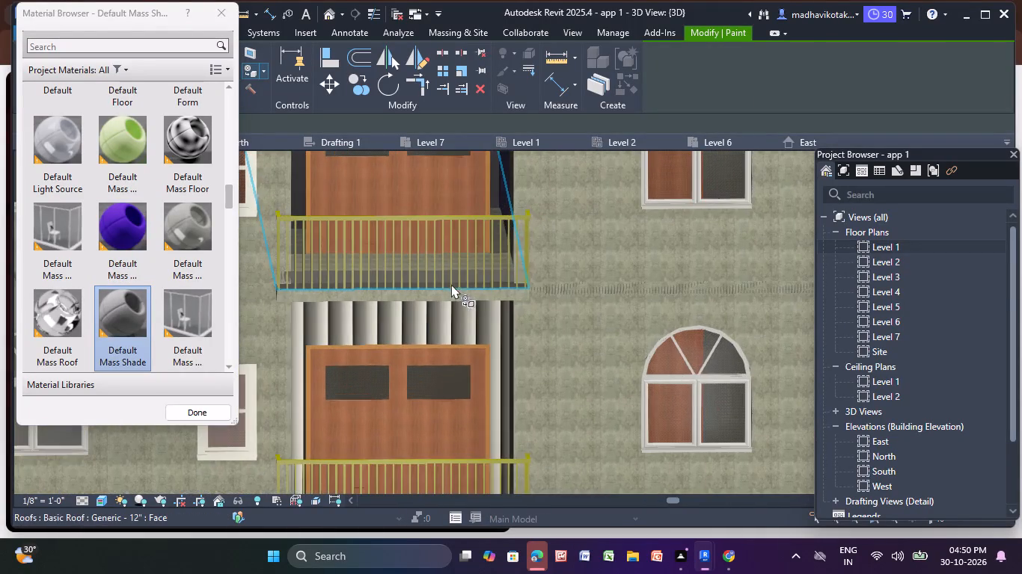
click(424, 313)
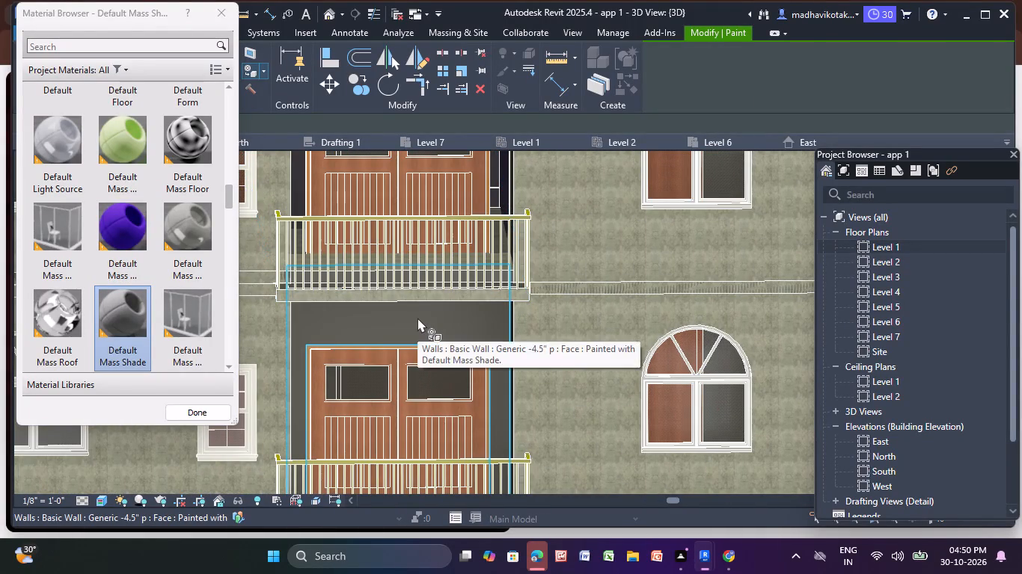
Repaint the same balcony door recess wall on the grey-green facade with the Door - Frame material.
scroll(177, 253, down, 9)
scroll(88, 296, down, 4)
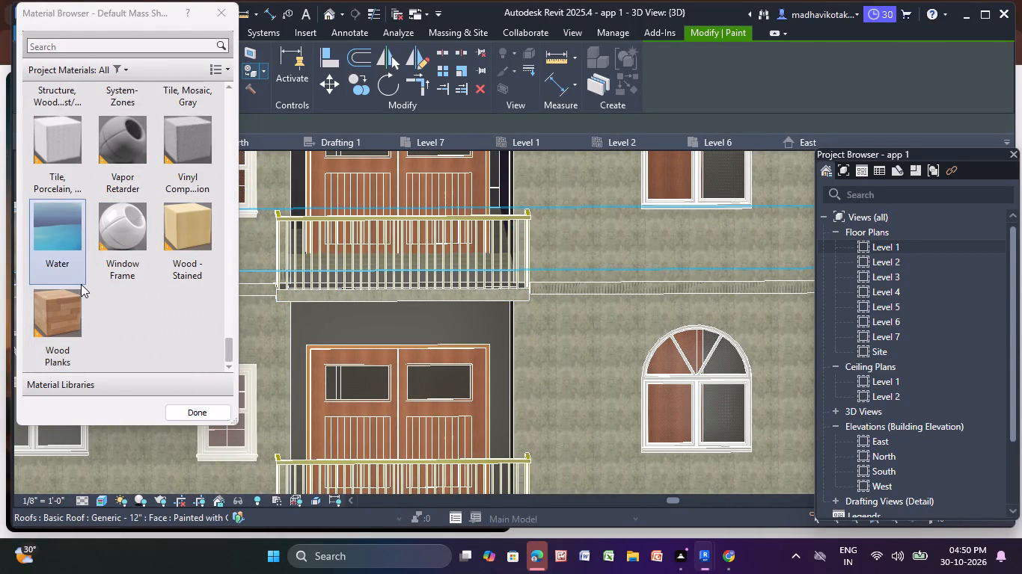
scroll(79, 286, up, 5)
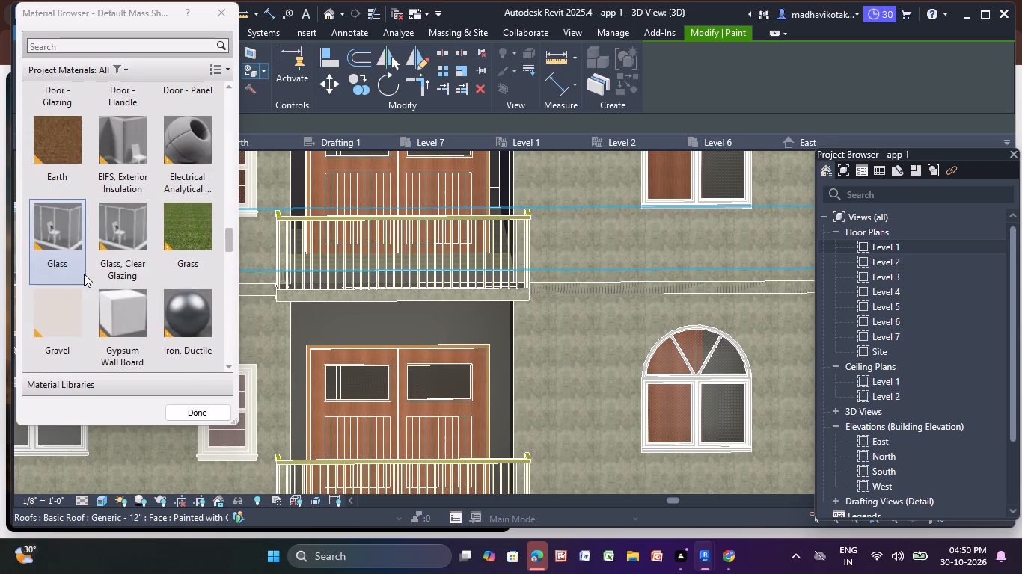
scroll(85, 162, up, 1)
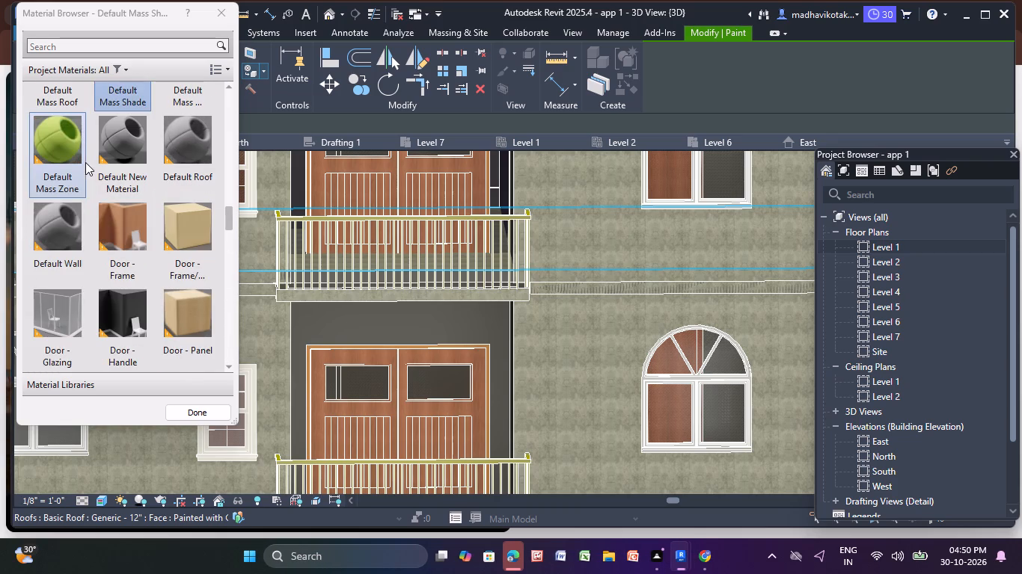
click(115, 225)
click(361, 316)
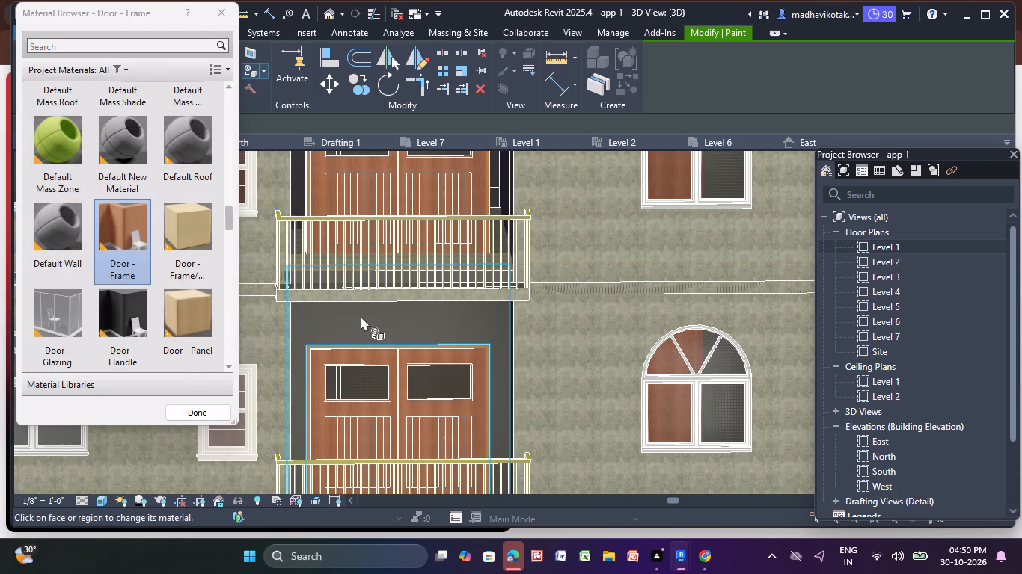
Repaint the same balcony door recess wall with the Door - Frame/Mullion material.
scroll(360, 316, down, 7)
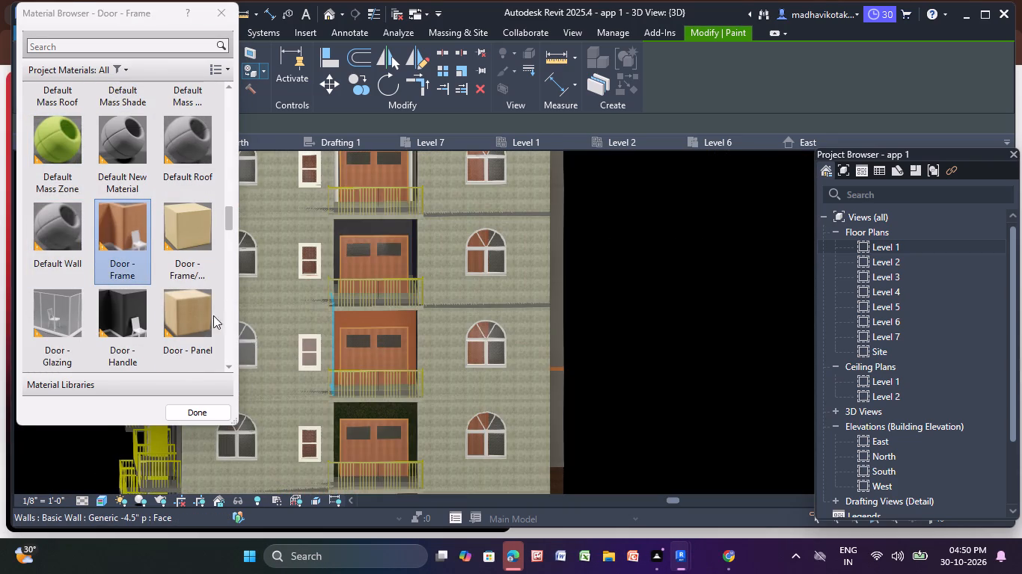
click(197, 212)
scroll(394, 321, up, 4)
click(388, 315)
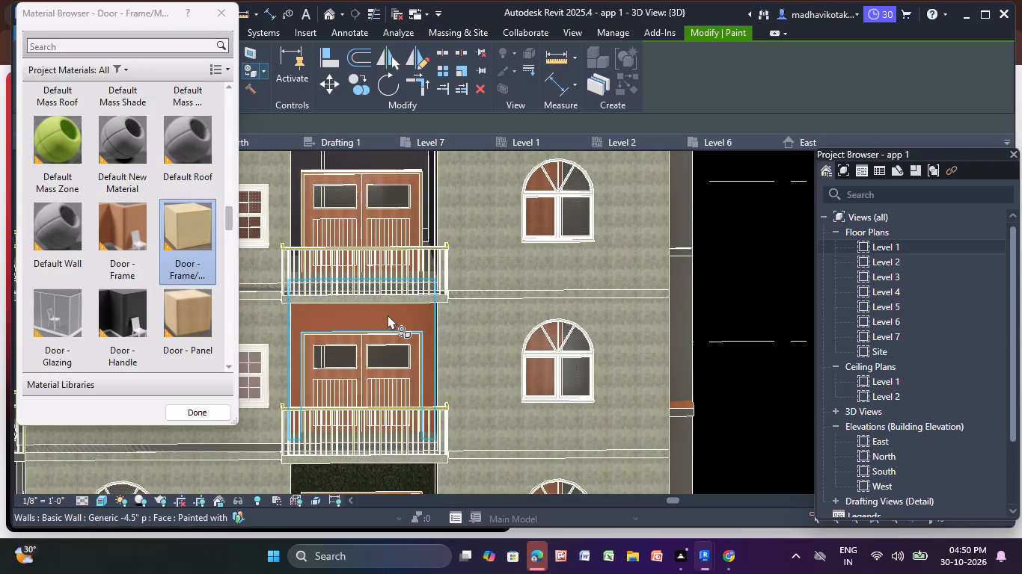
Paint the three balcony door recess walls below it, grass-green, dark brown and fluted, with Door - Frame/Mullion.
scroll(388, 315, down, 6)
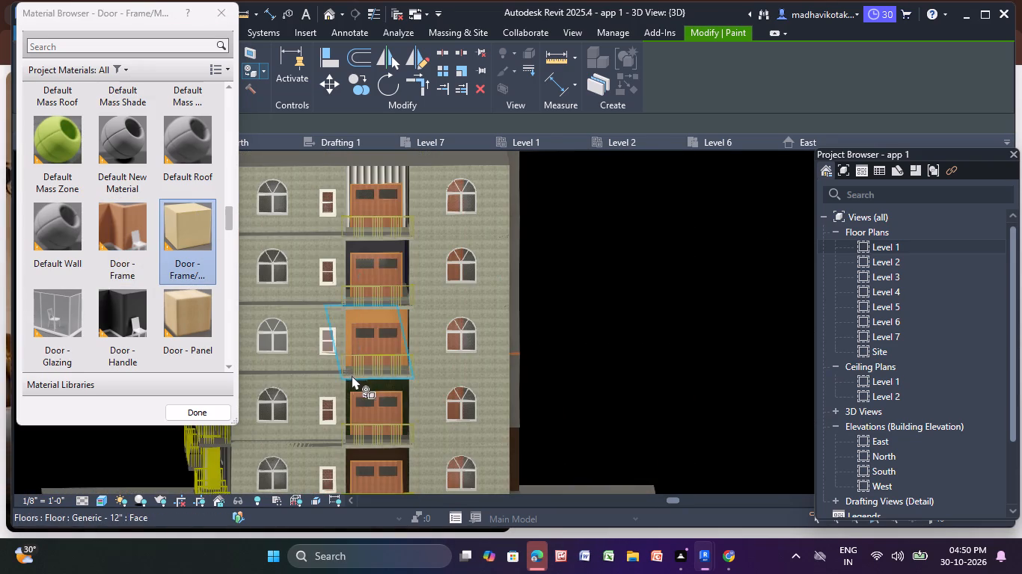
scroll(352, 375, up, 4)
middle_drag(358, 379, 338, 268)
scroll(349, 322, up, 5)
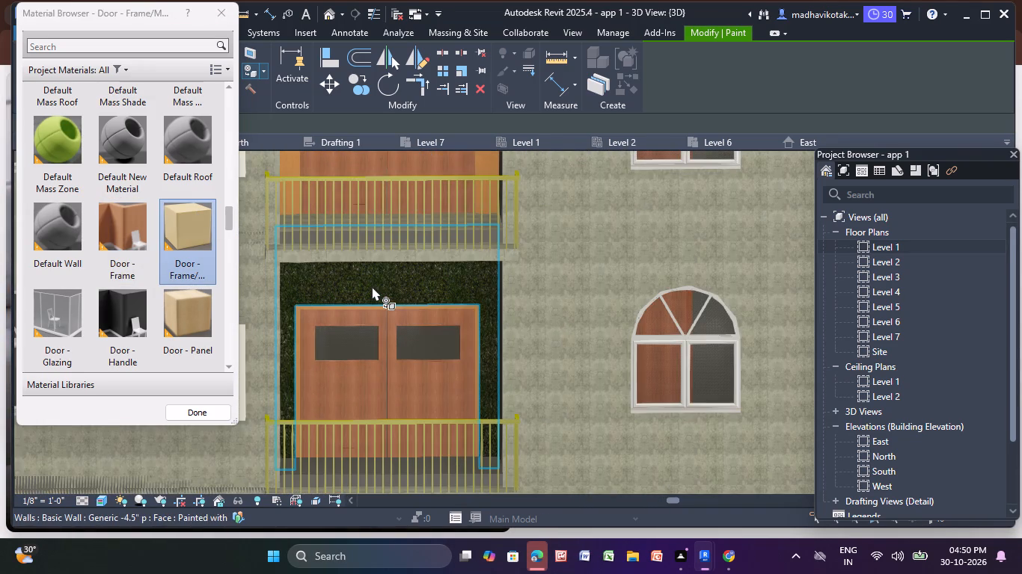
click(372, 286)
scroll(366, 288, down, 1)
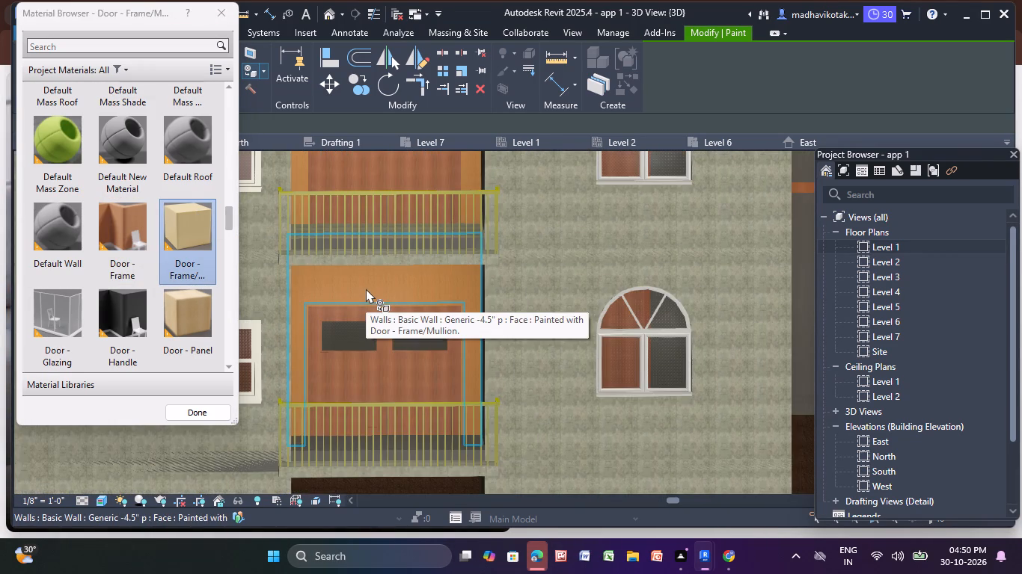
middle_drag(366, 288, 308, 55)
scroll(302, 275, up, 3)
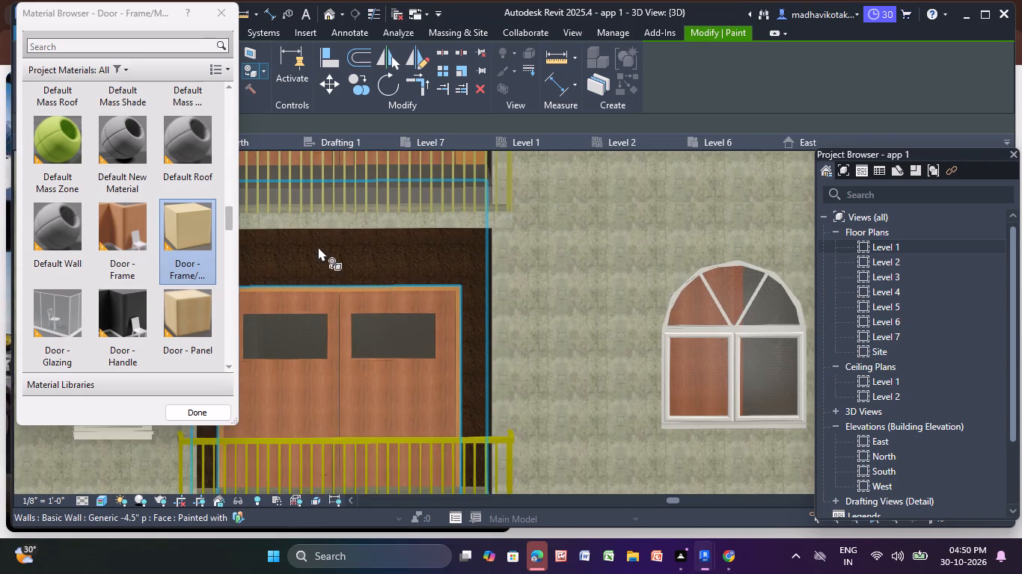
click(318, 247)
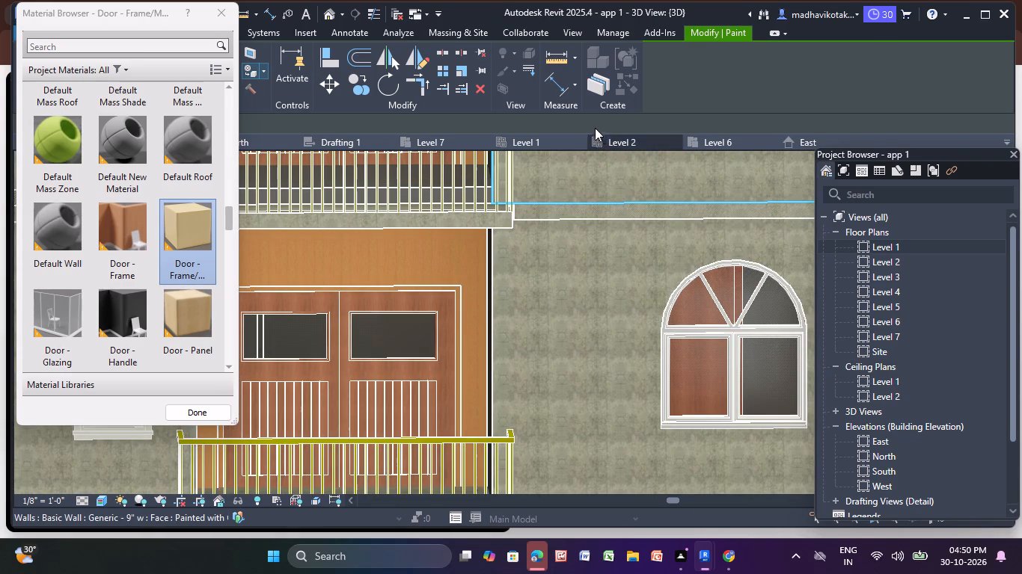
scroll(513, 132, down, 5)
middle_drag(358, 297, 373, 253)
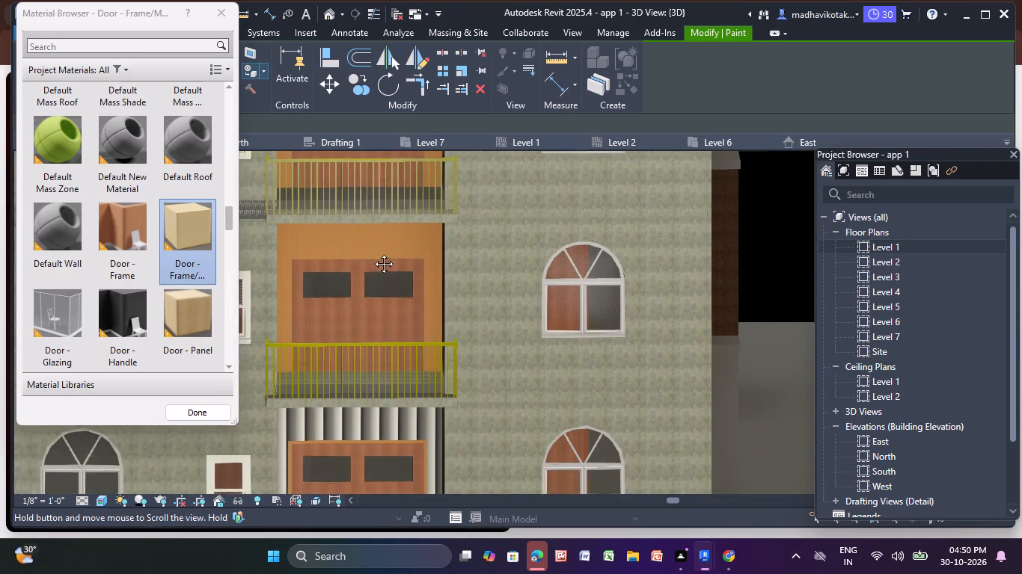
middle_drag(373, 253, 364, 135)
scroll(341, 288, up, 4)
click(359, 276)
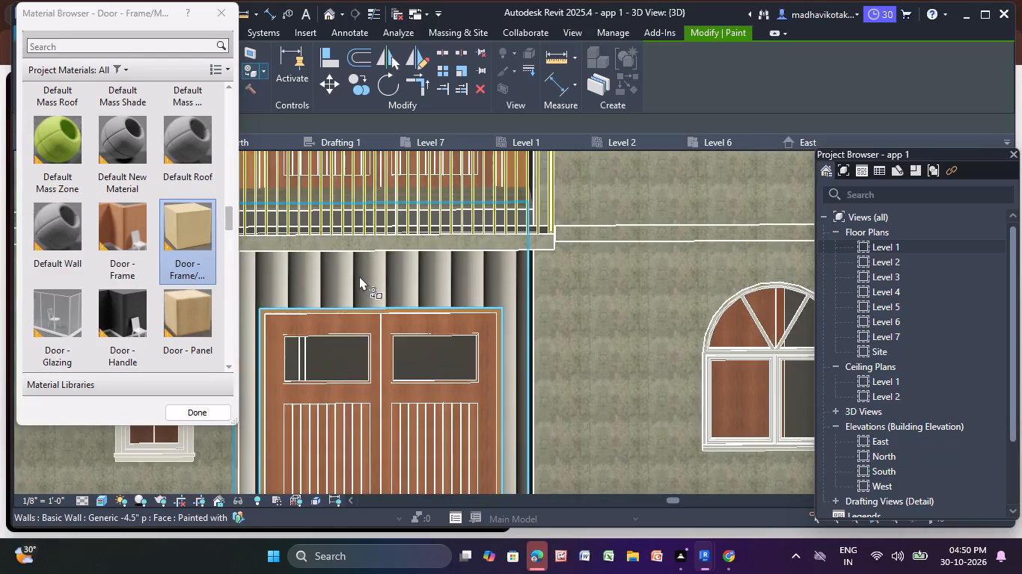
Paint the two upper balcony door recess walls, the black one and the fluted top-floor one, with Door - Frame/Mullion.
scroll(360, 274, down, 3)
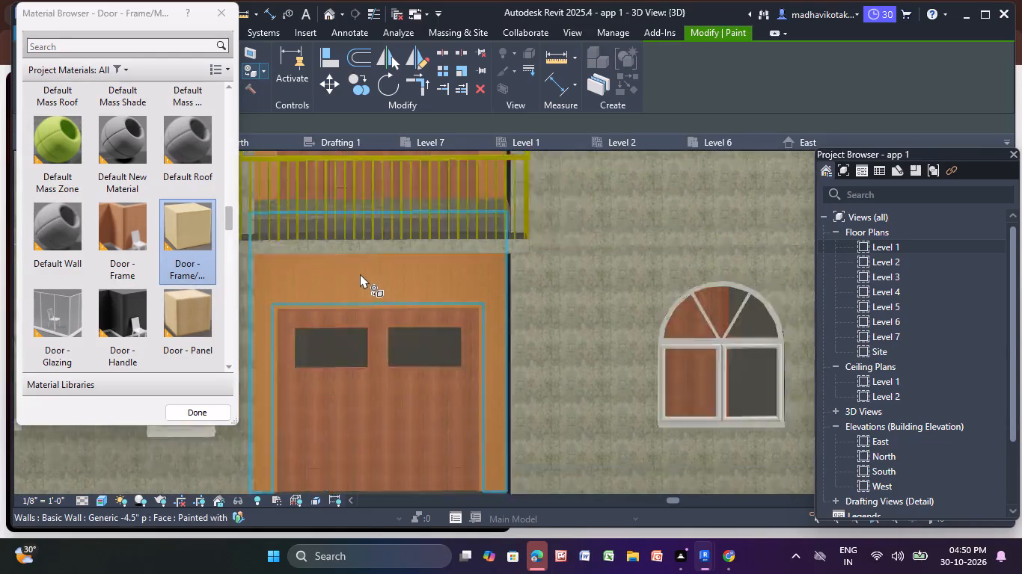
scroll(360, 274, down, 9)
middle_drag(359, 286, 367, 458)
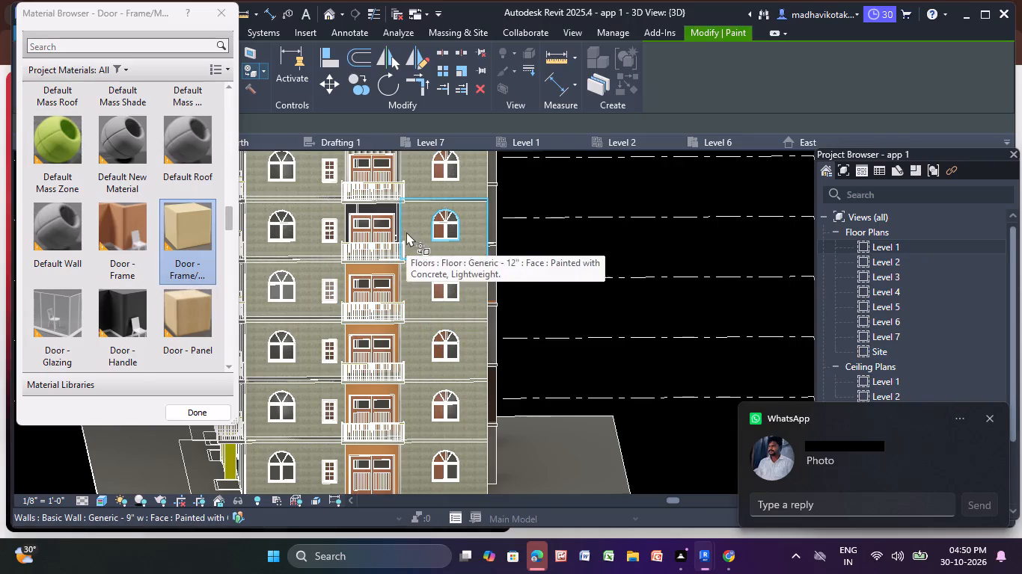
scroll(376, 236, up, 5)
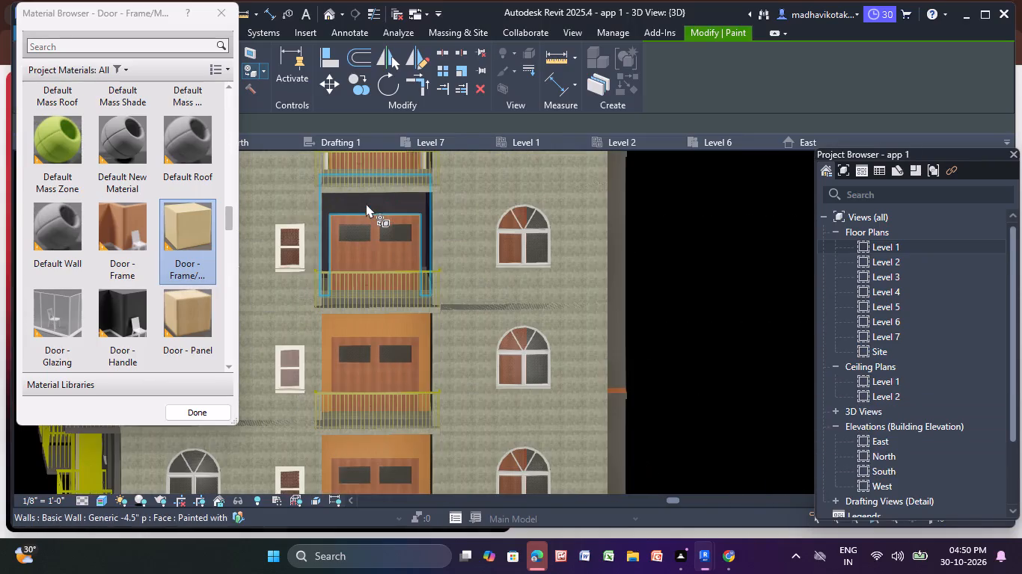
scroll(366, 203, up, 4)
click(366, 200)
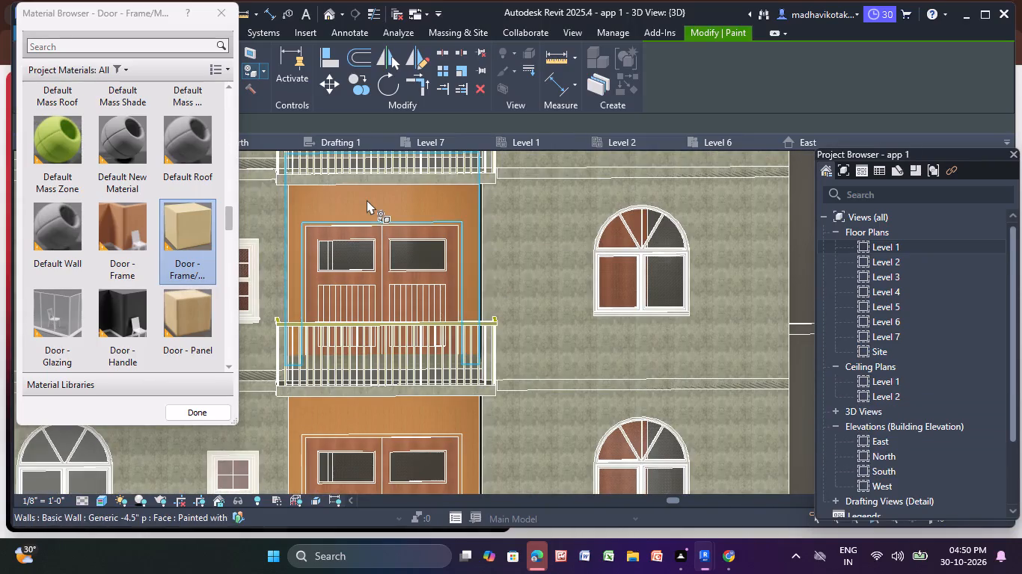
scroll(367, 200, down, 3)
middle_drag(364, 204, 255, 463)
scroll(293, 333, up, 2)
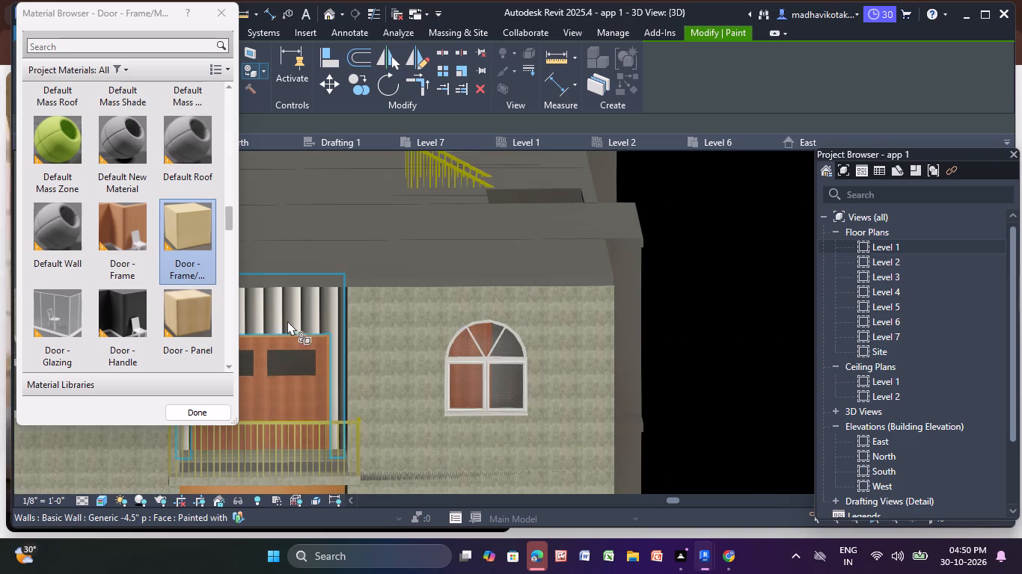
click(287, 312)
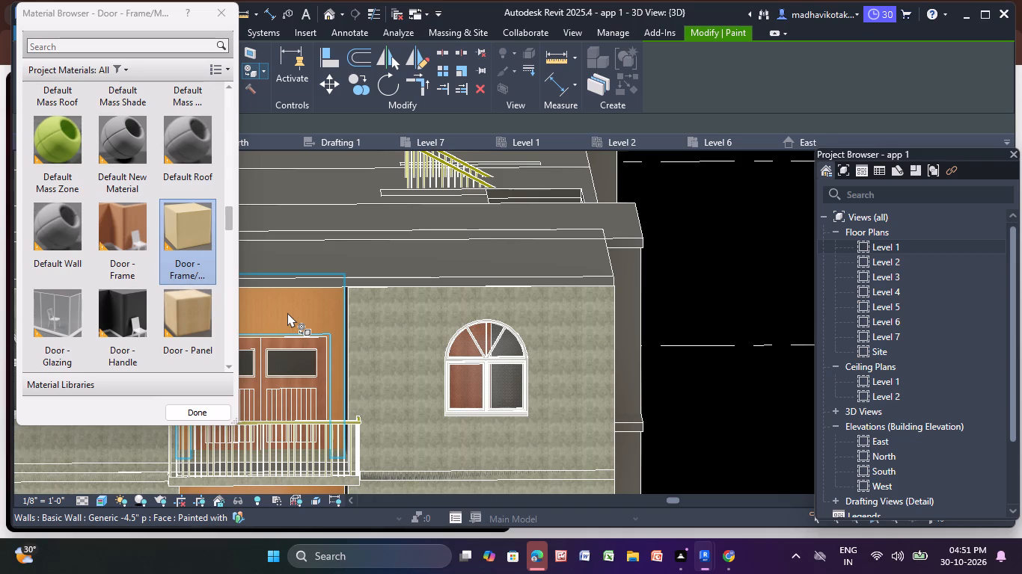
Paint the top-floor wall with the single window beside the balcony door on the plain dark grey facade with Oak Flooring.
scroll(287, 312, down, 8)
middle_drag(287, 312, 501, 254)
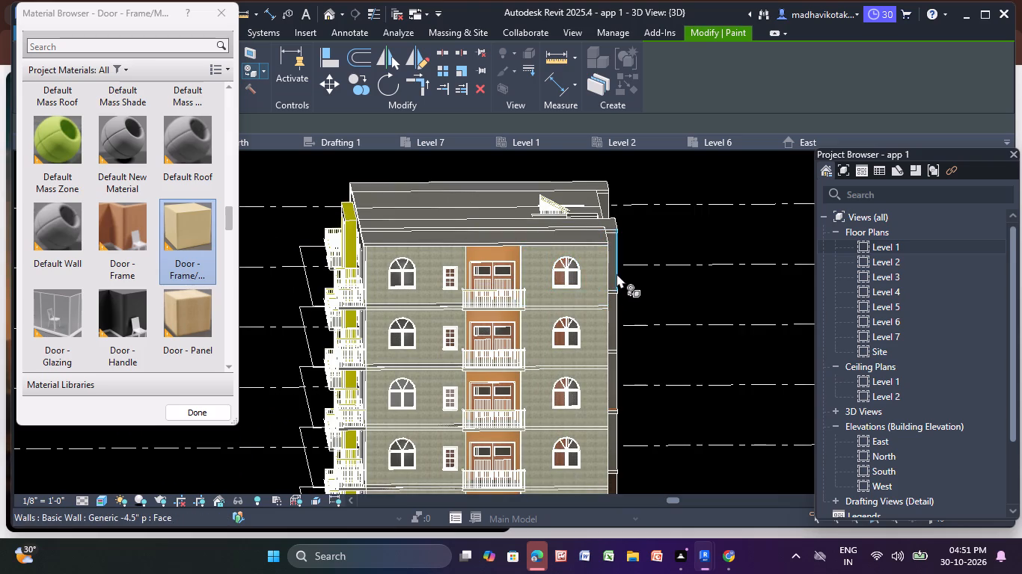
scroll(612, 274, up, 1)
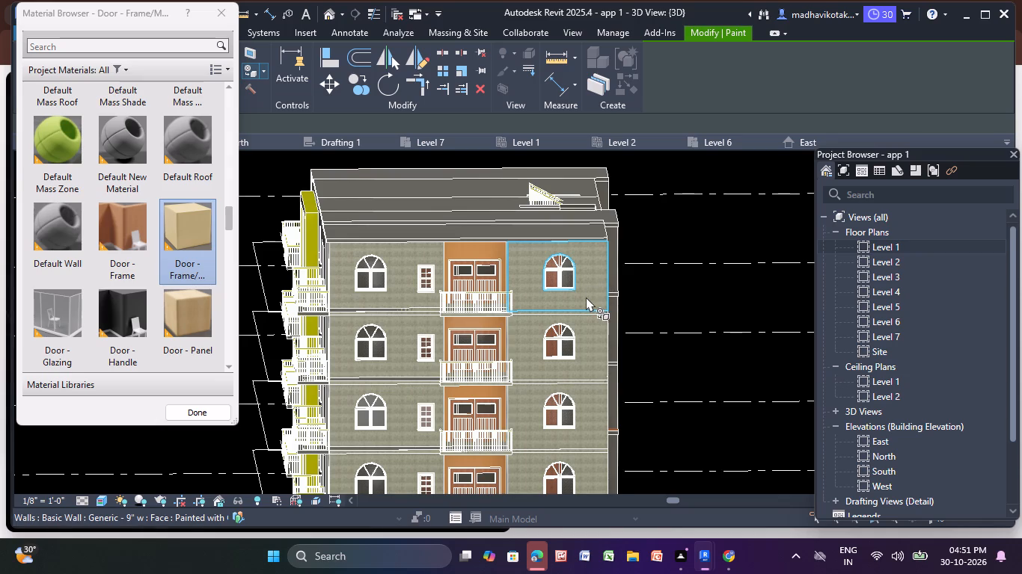
scroll(586, 297, up, 1)
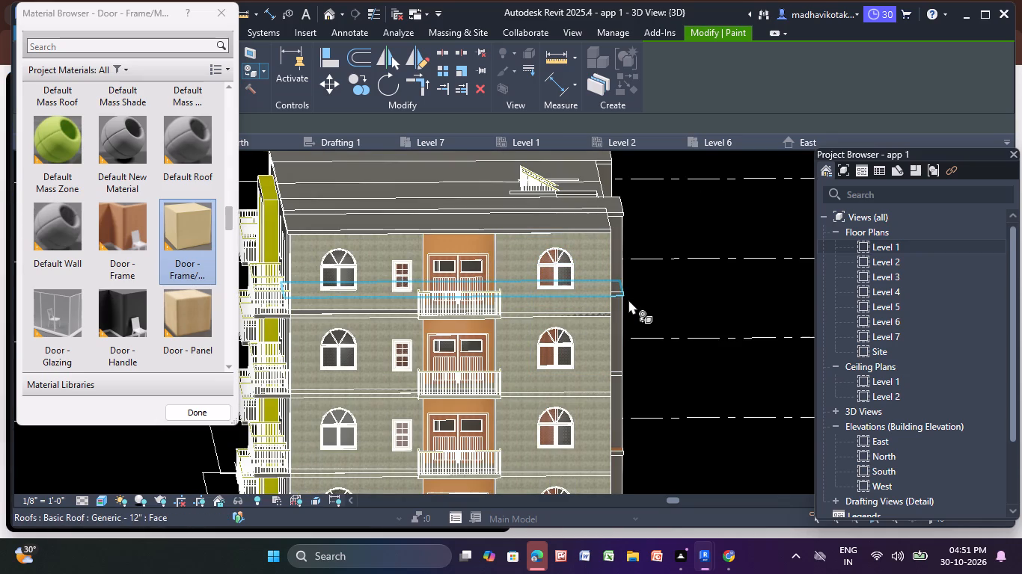
shift+middle_drag(628, 300, 593, 320)
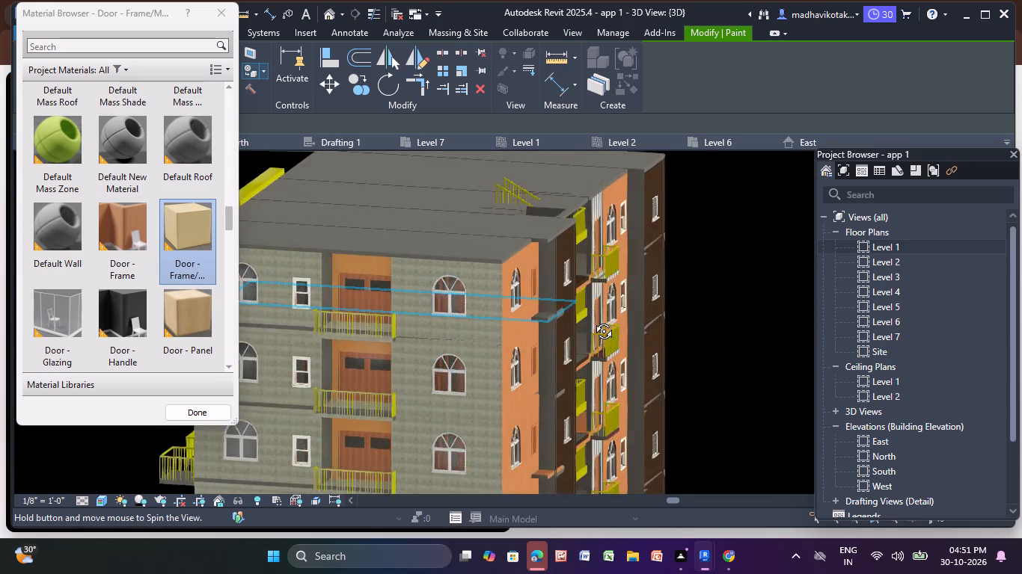
shift+middle_drag(593, 320, 486, 313)
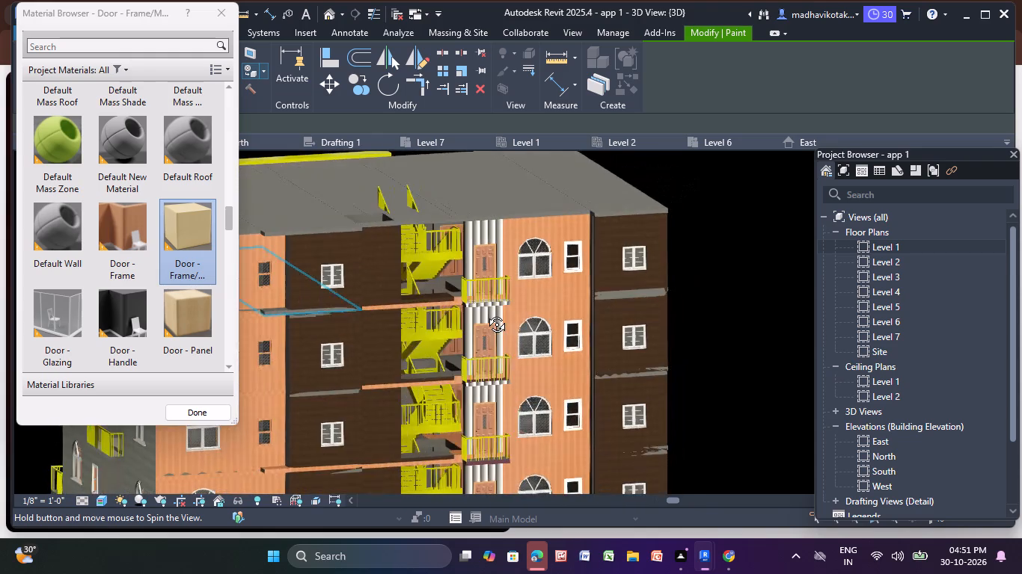
shift+middle_drag(486, 313, 291, 288)
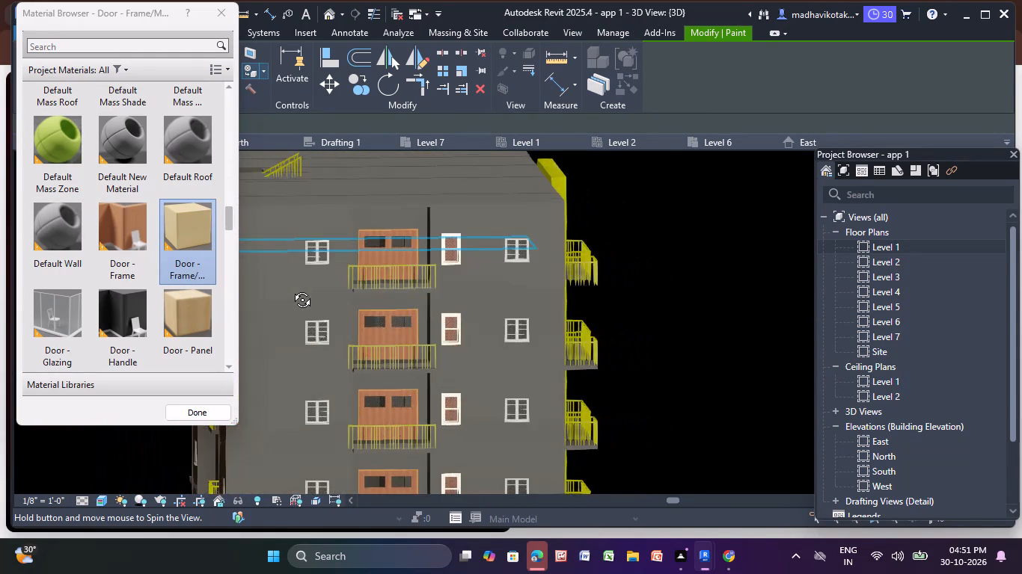
shift+middle_drag(291, 288, 290, 312)
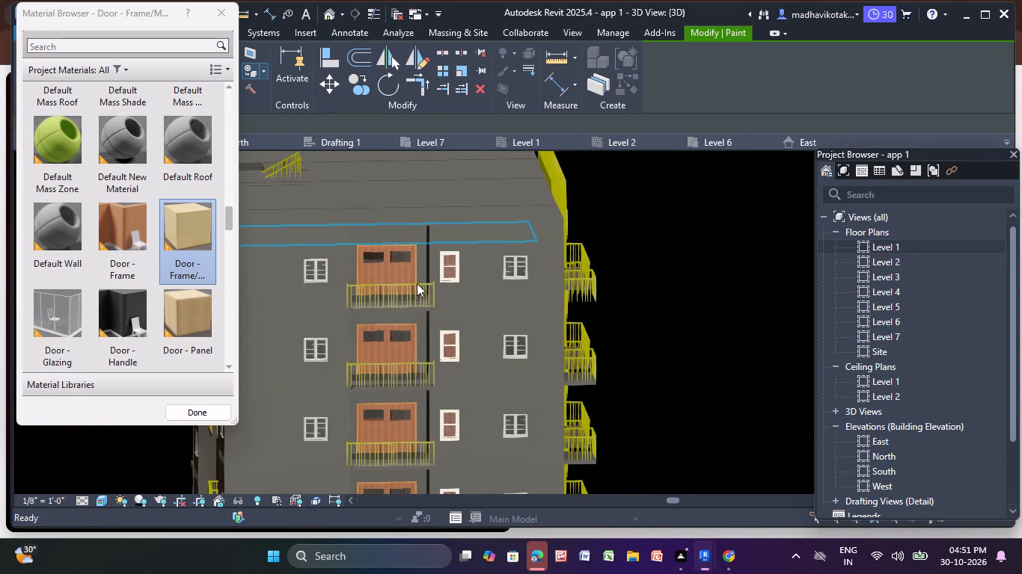
middle_drag(464, 284, 474, 297)
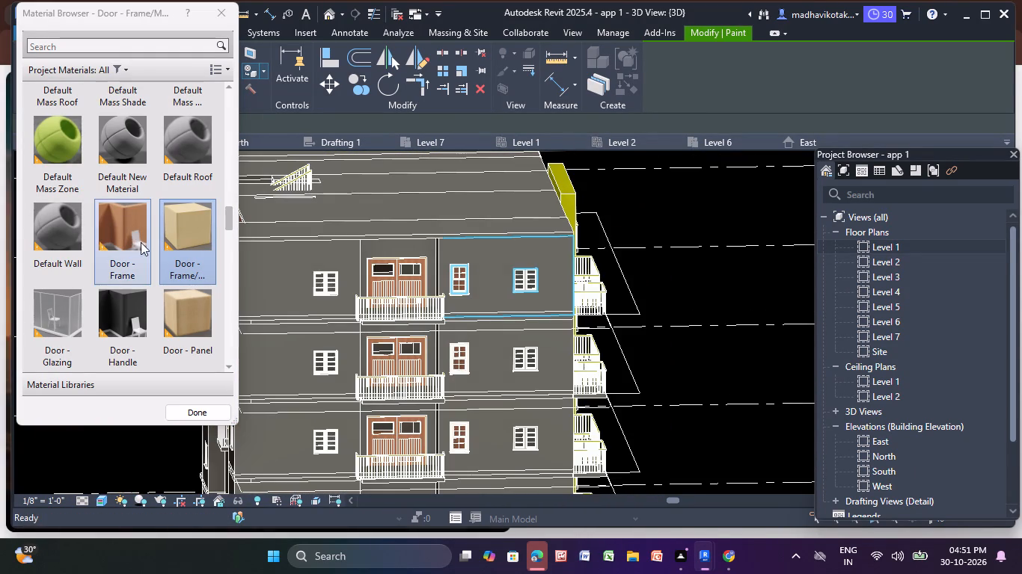
scroll(137, 309, down, 2)
click(183, 241)
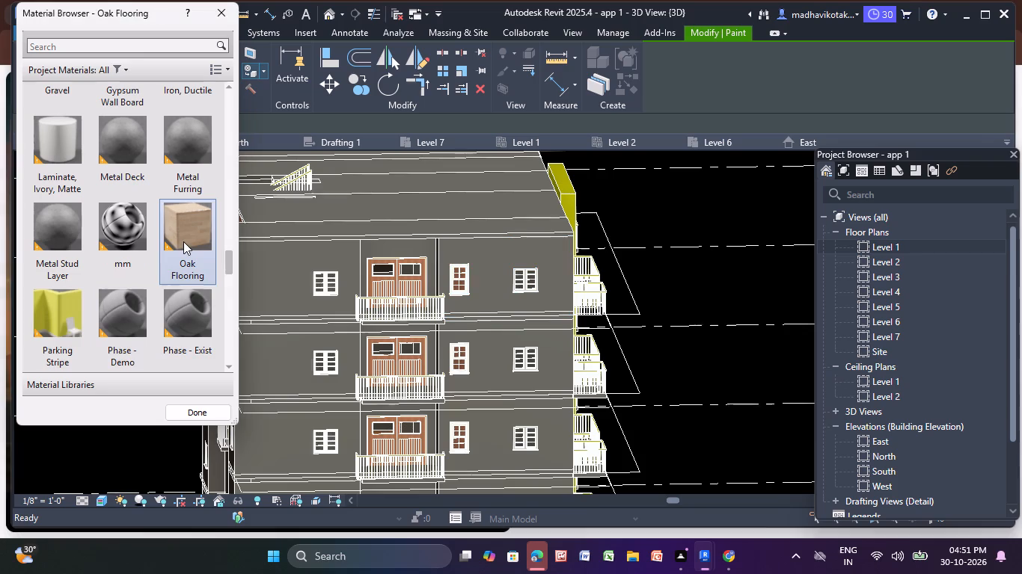
click(308, 261)
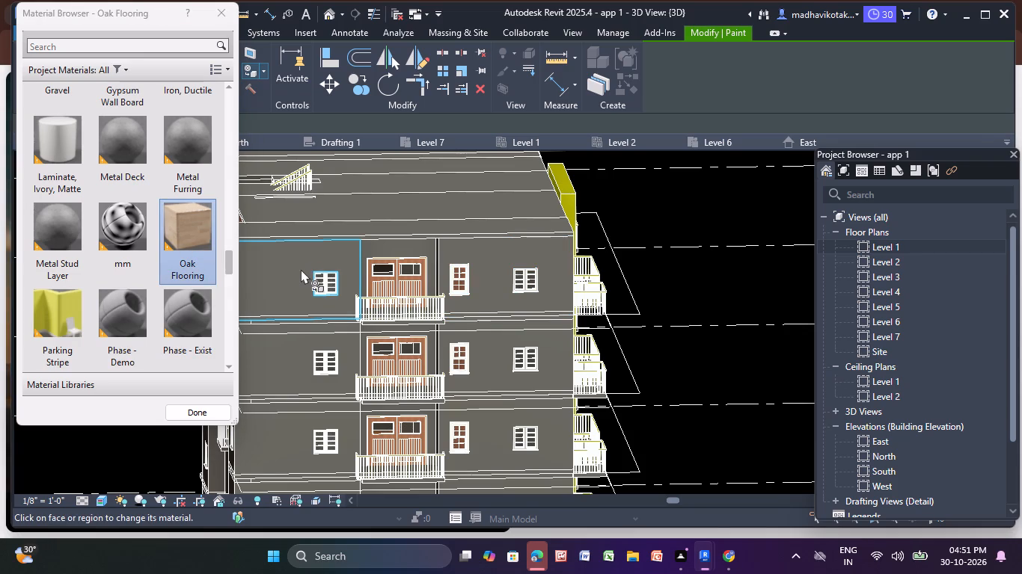
Paint the recess walls around the top-floor balcony door and the one directly below on the grey facade with Oak Flooring.
scroll(418, 262, up, 4)
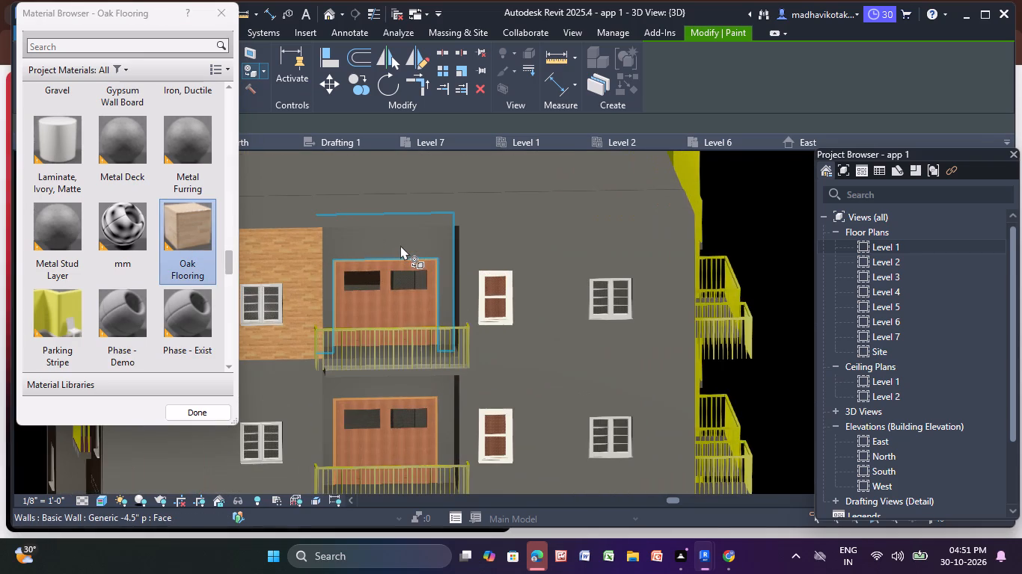
click(400, 245)
scroll(400, 245, up, 2)
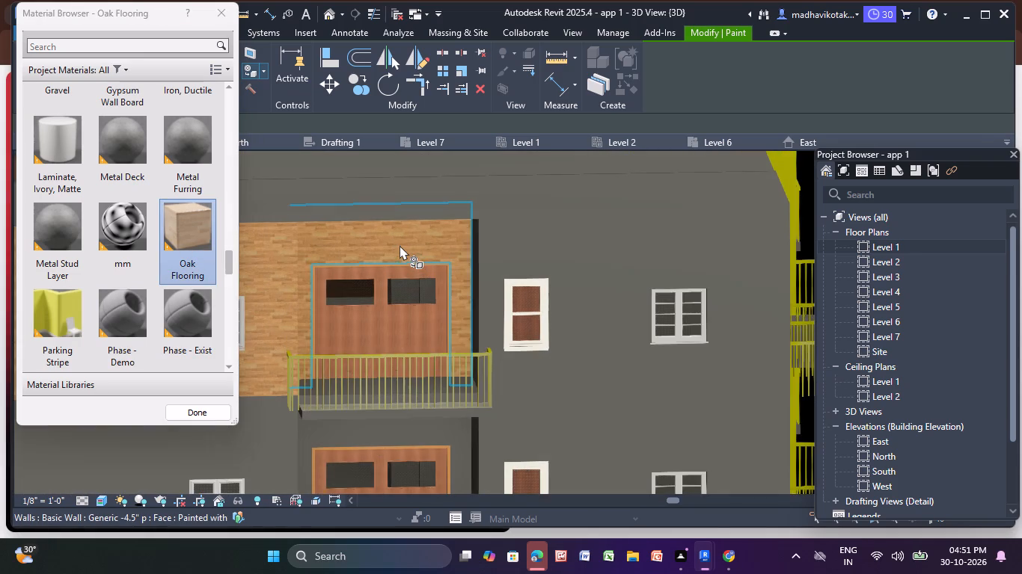
scroll(400, 245, down, 5)
middle_drag(374, 333, 371, 325)
scroll(374, 333, up, 4)
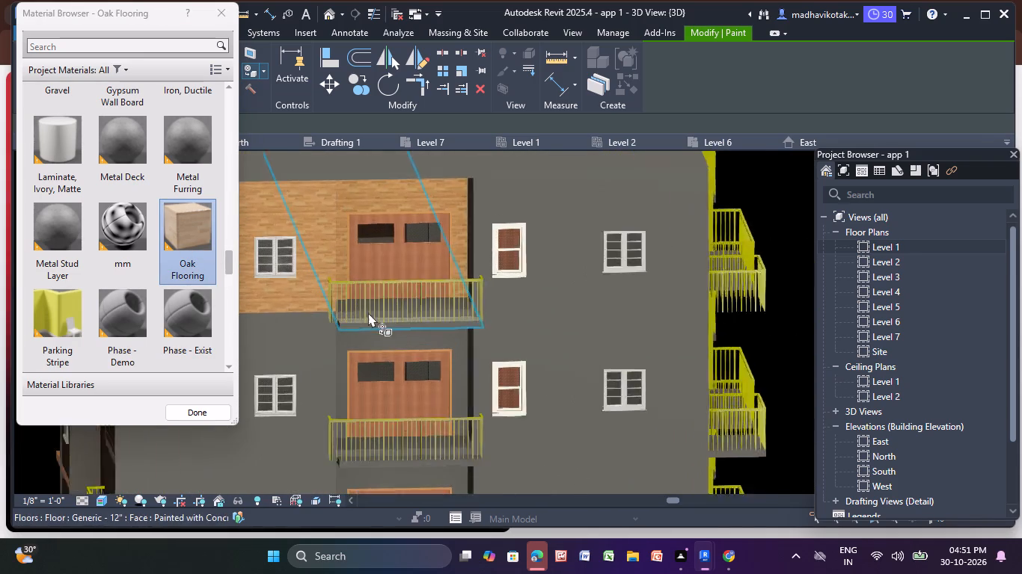
scroll(376, 339, up, 4)
click(382, 330)
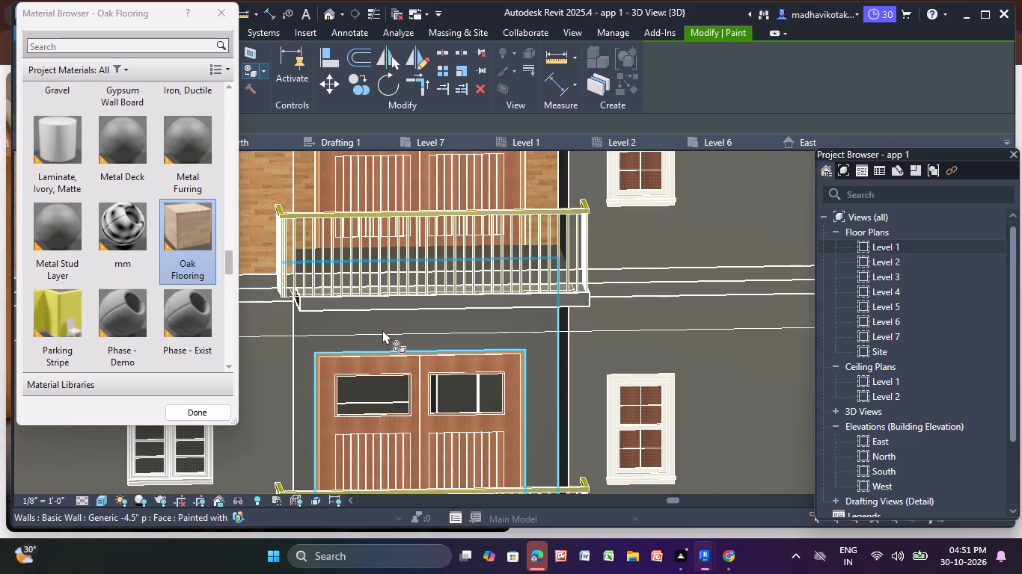
Paint the recess walls around the third- and fourth-highest balcony doors on the grey facade with Oak Flooring.
scroll(381, 320, down, 4)
middle_drag(384, 306, 367, 134)
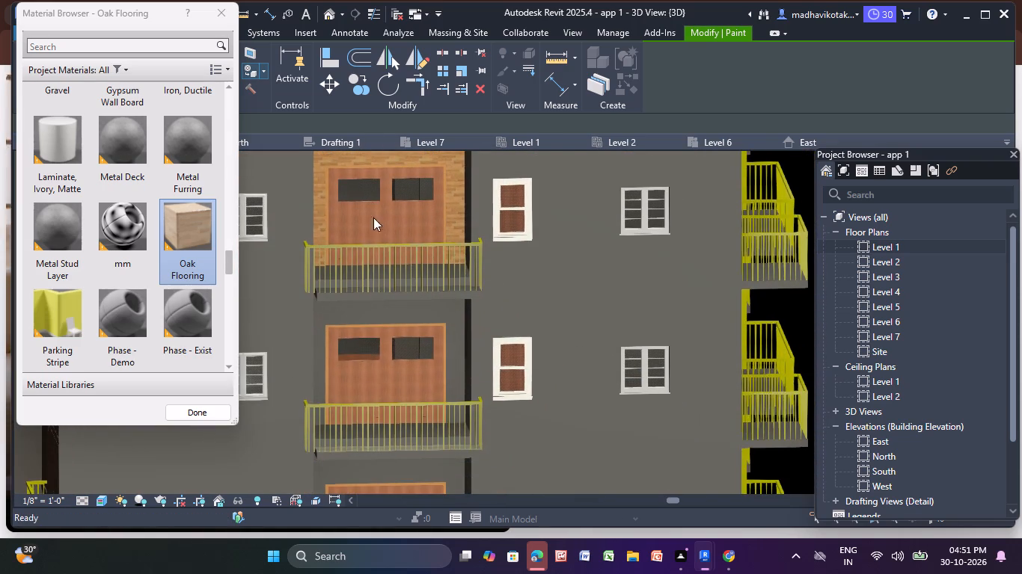
click(394, 305)
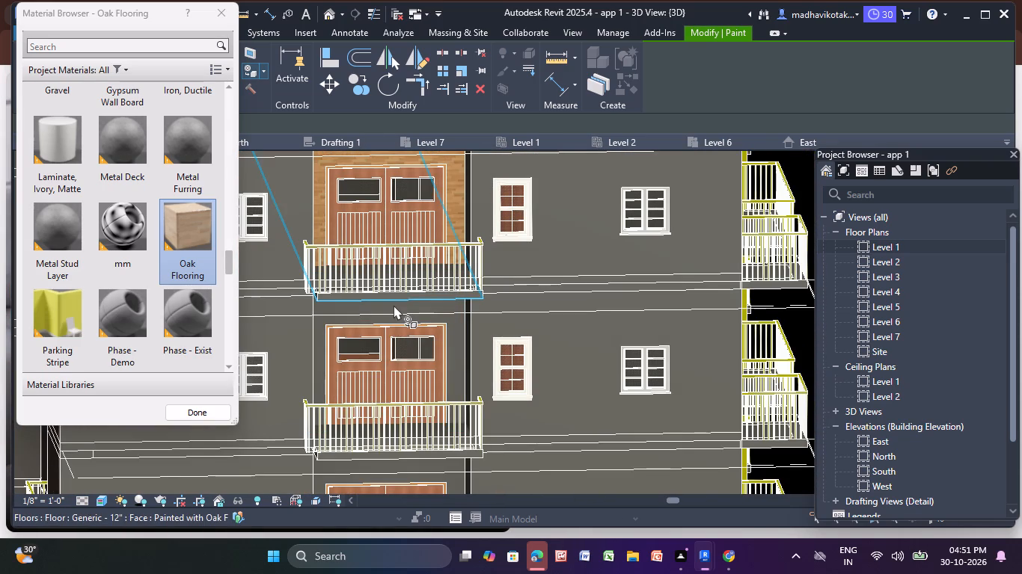
scroll(394, 305, up, 6)
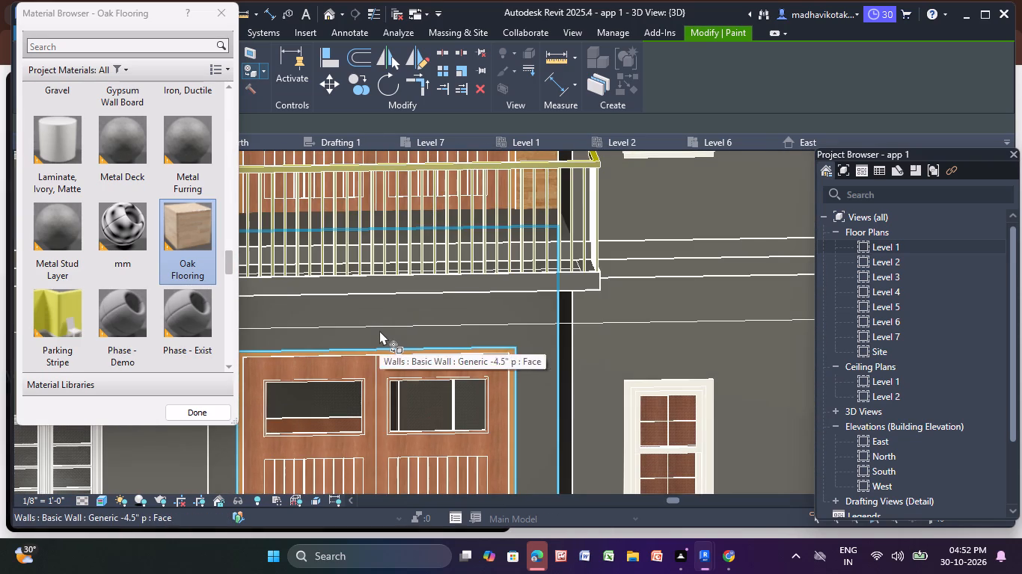
click(379, 330)
scroll(380, 305, down, 6)
middle_drag(380, 305, 411, 187)
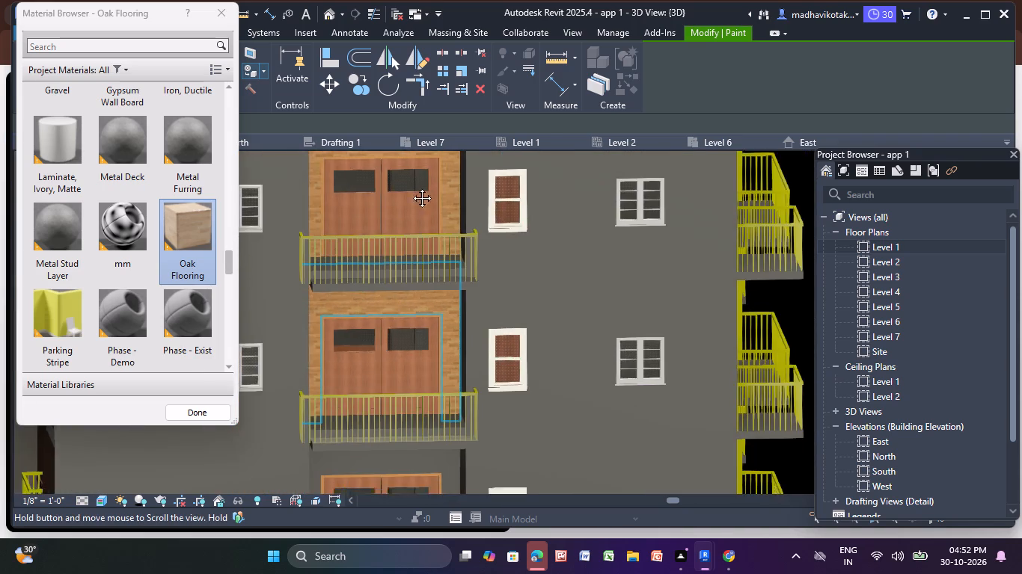
middle_drag(411, 187, 530, 0)
scroll(522, 183, up, 5)
middle_drag(519, 173, 473, 215)
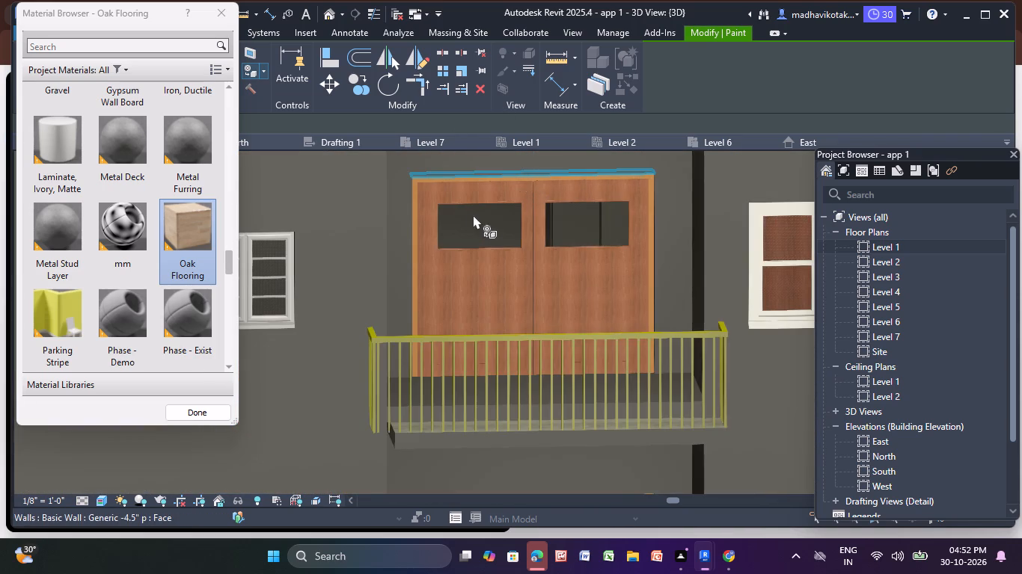
middle_drag(473, 215, 418, 235)
click(457, 204)
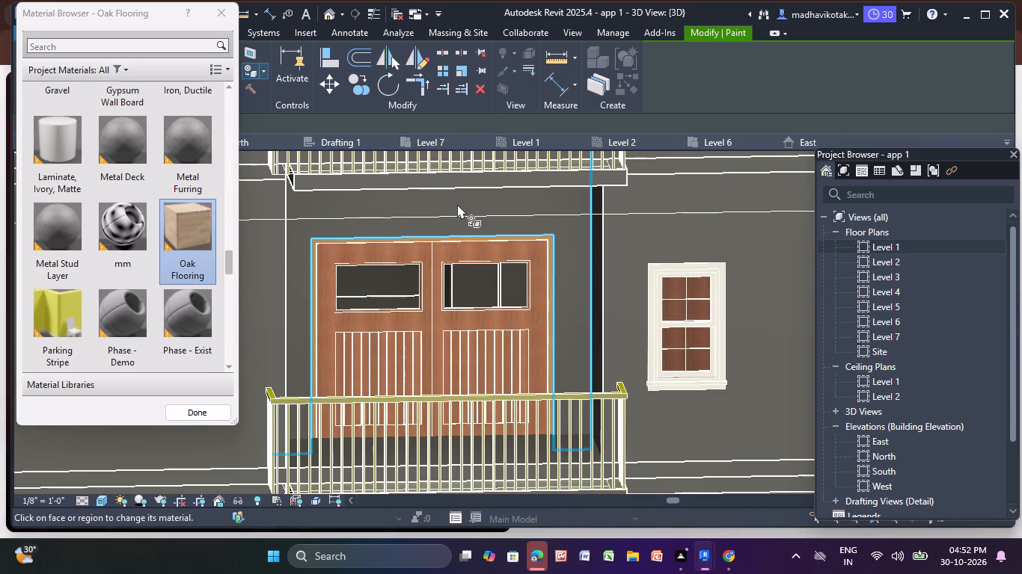
Paint the recess walls around the lowest balcony door and the ground-floor door beneath it with Oak Flooring.
middle_drag(417, 397, 378, 123)
click(388, 249)
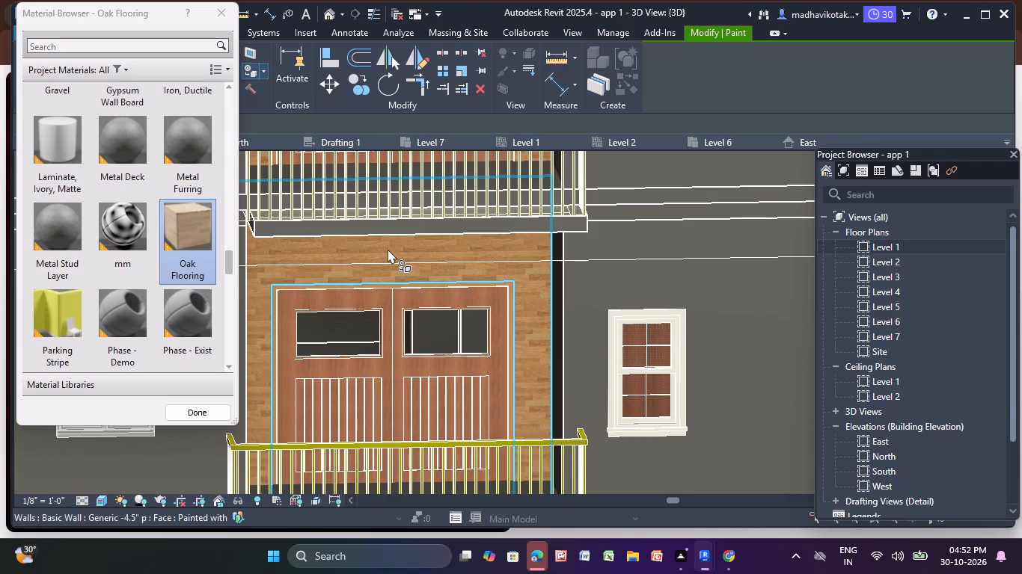
scroll(385, 316, down, 4)
middle_drag(384, 325, 370, 163)
click(348, 297)
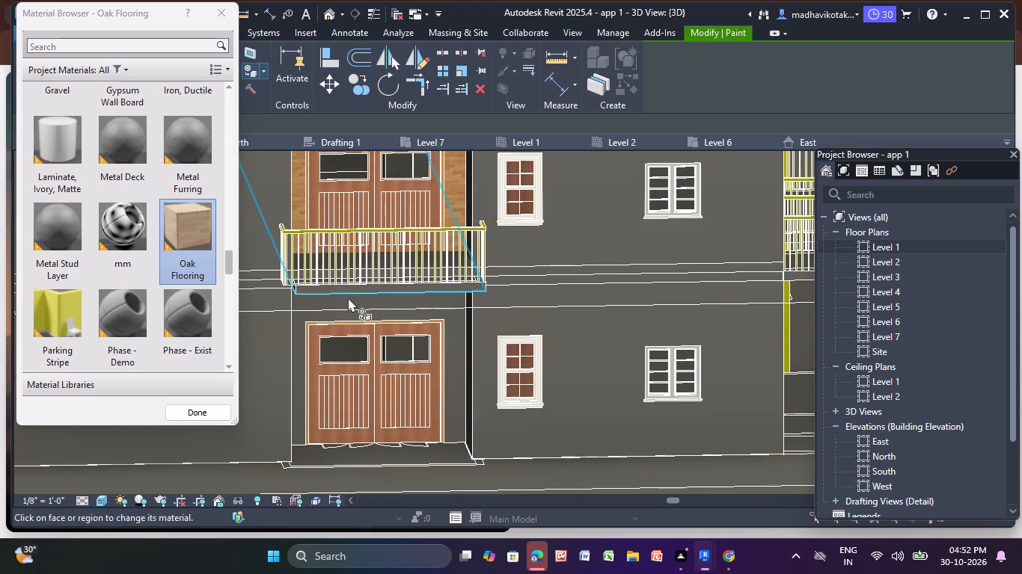
scroll(352, 313, up, 4)
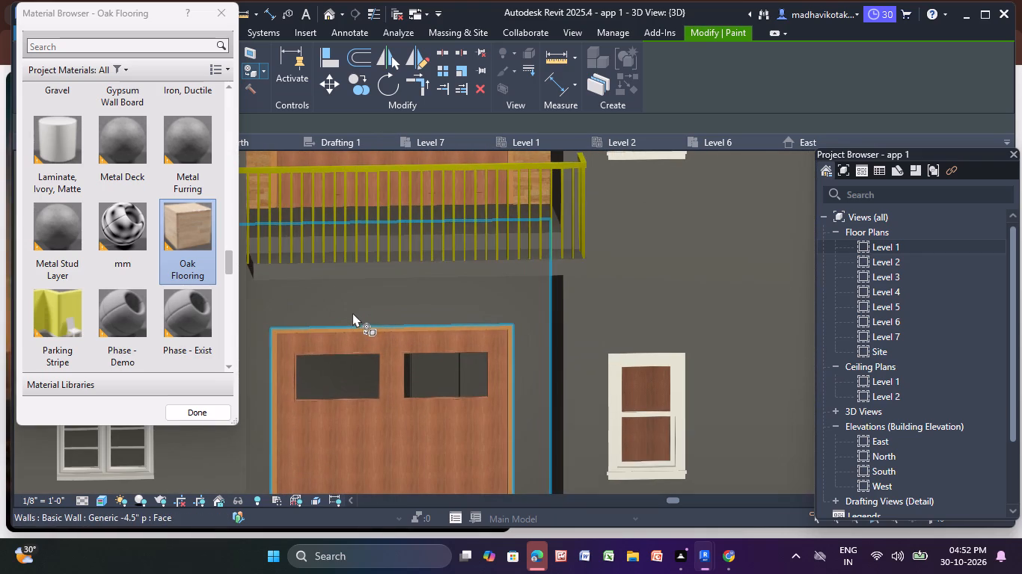
click(354, 310)
Paint the single-window wall directly below the Oak Flooring top-floor wall with the Earth material.
scroll(357, 303, down, 5)
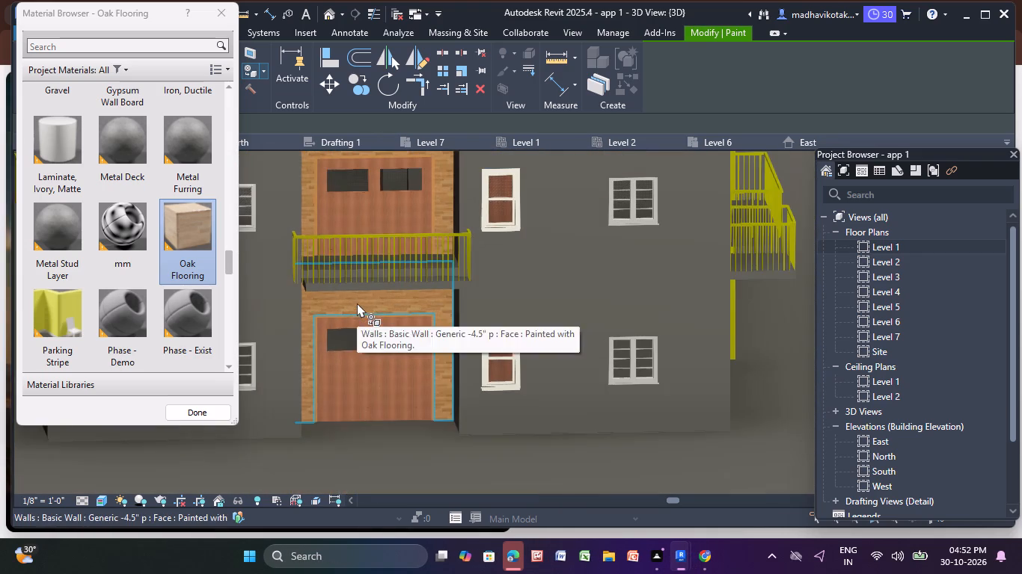
scroll(357, 300, down, 12)
middle_drag(404, 359, 415, 454)
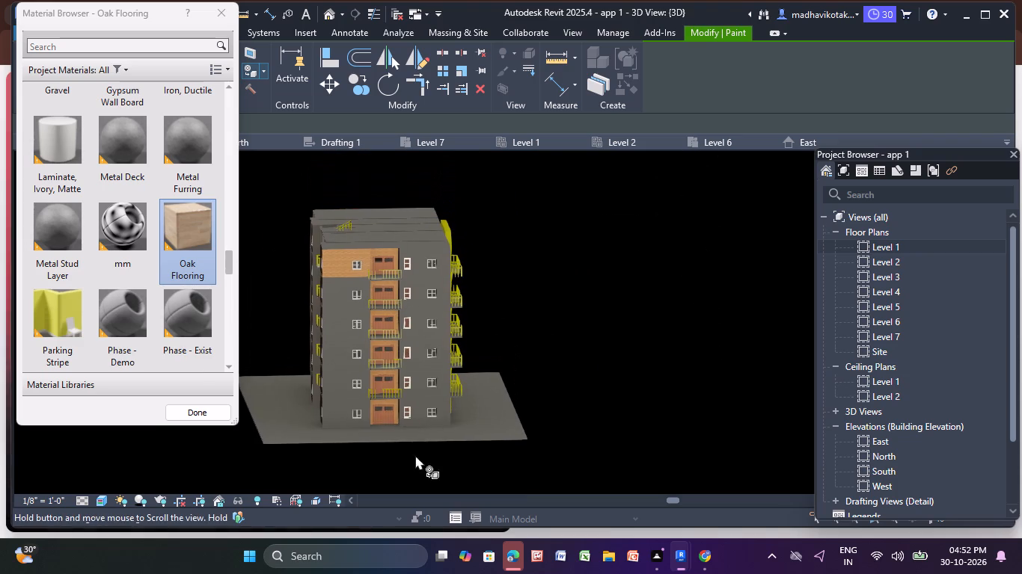
scroll(165, 229, up, 1)
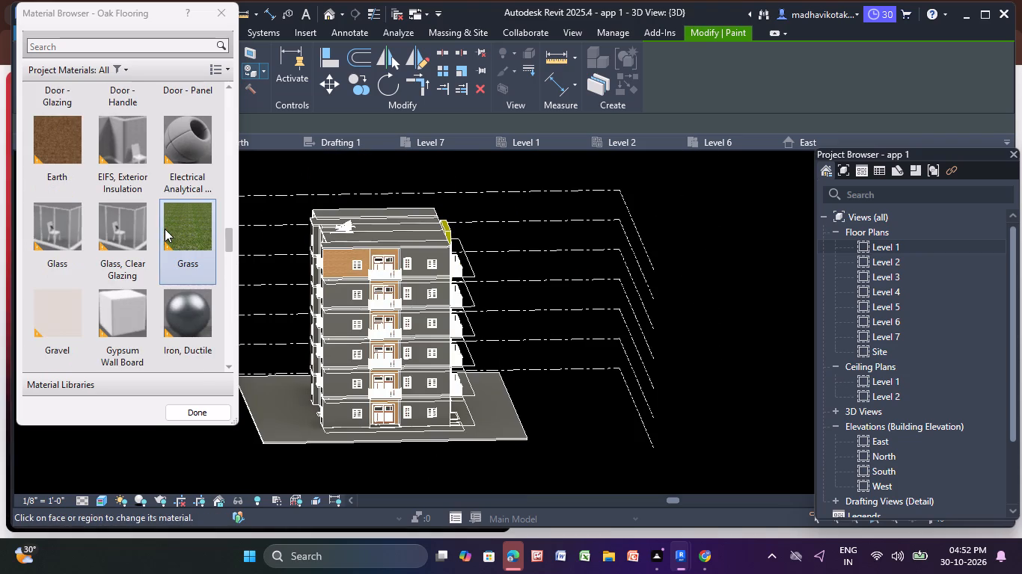
click(61, 152)
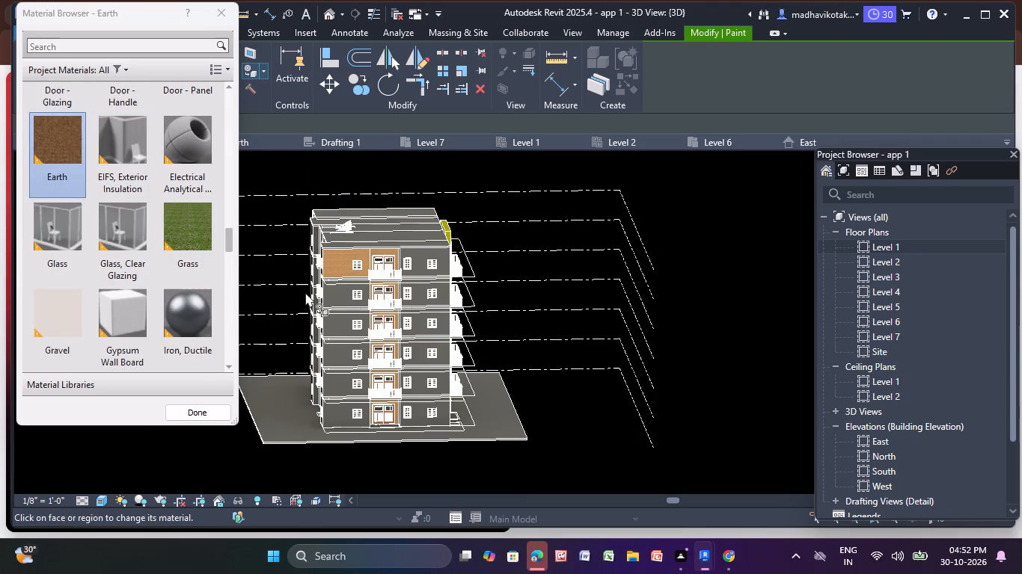
scroll(336, 300, up, 11)
click(337, 291)
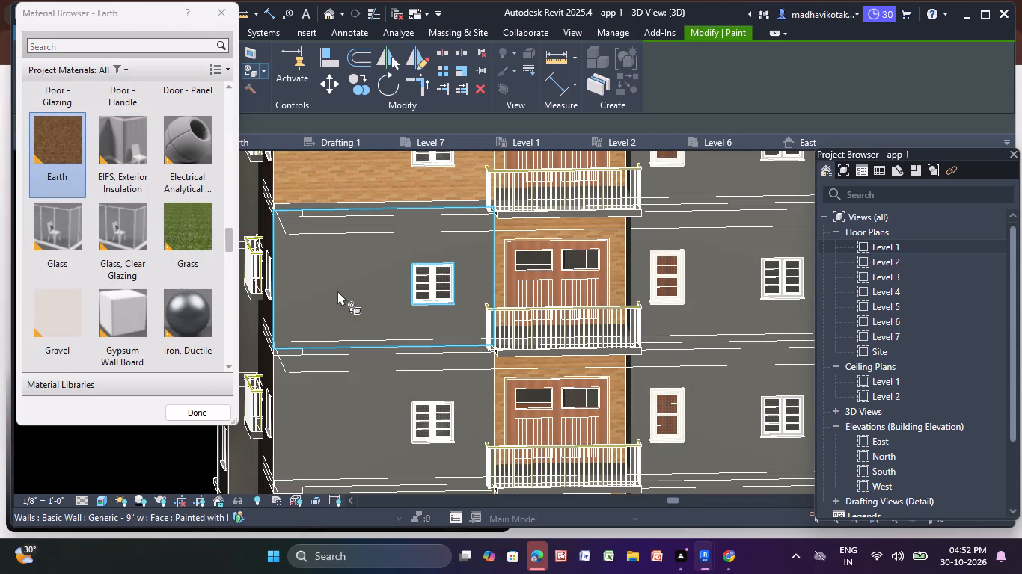
Paint the grey roof-slab edge faces between the top floor and the Earth-finished wall below it with Earth.
scroll(311, 224, up, 4)
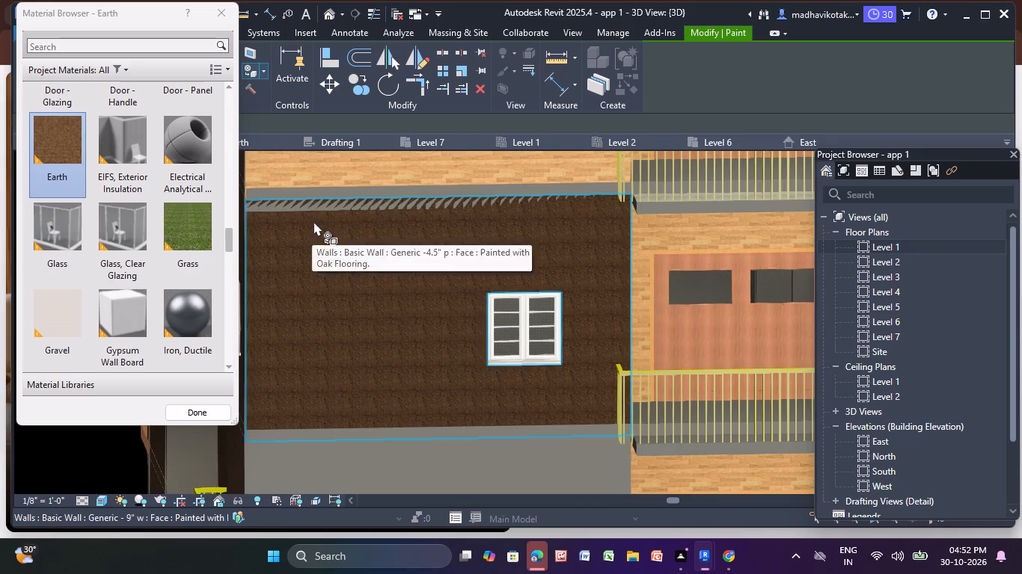
click(395, 188)
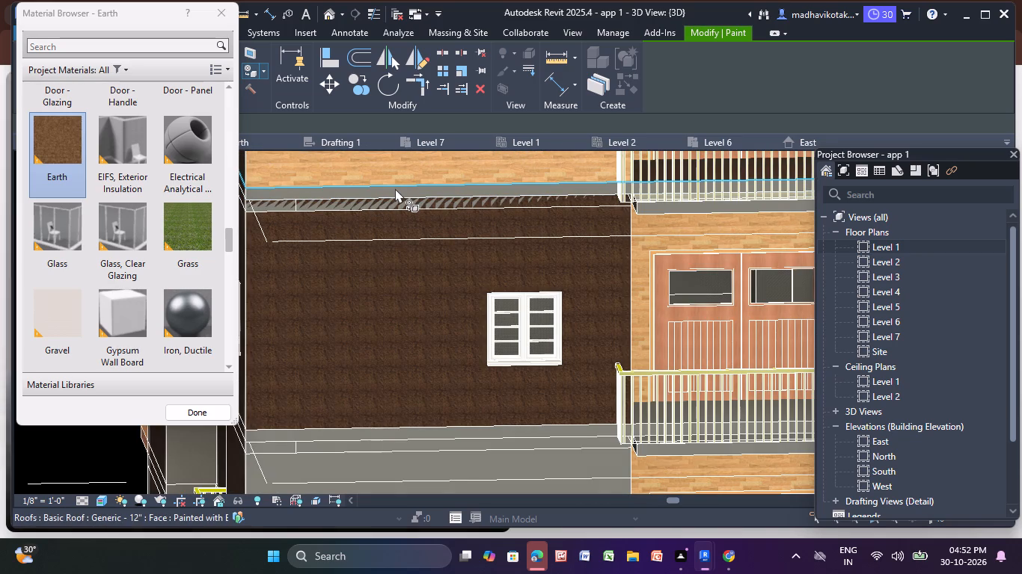
scroll(395, 188, up, 4)
click(387, 192)
click(387, 192)
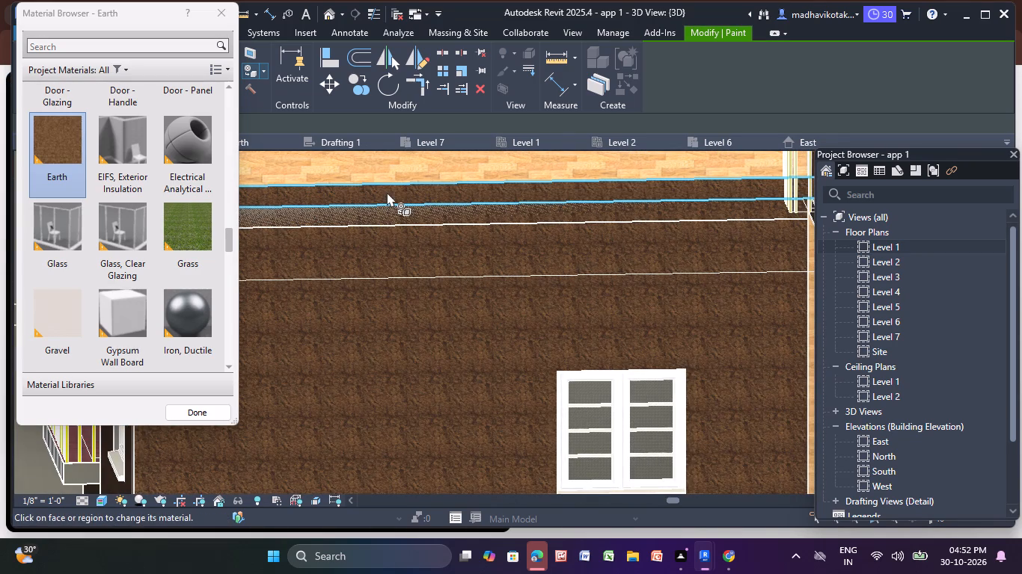
click(365, 213)
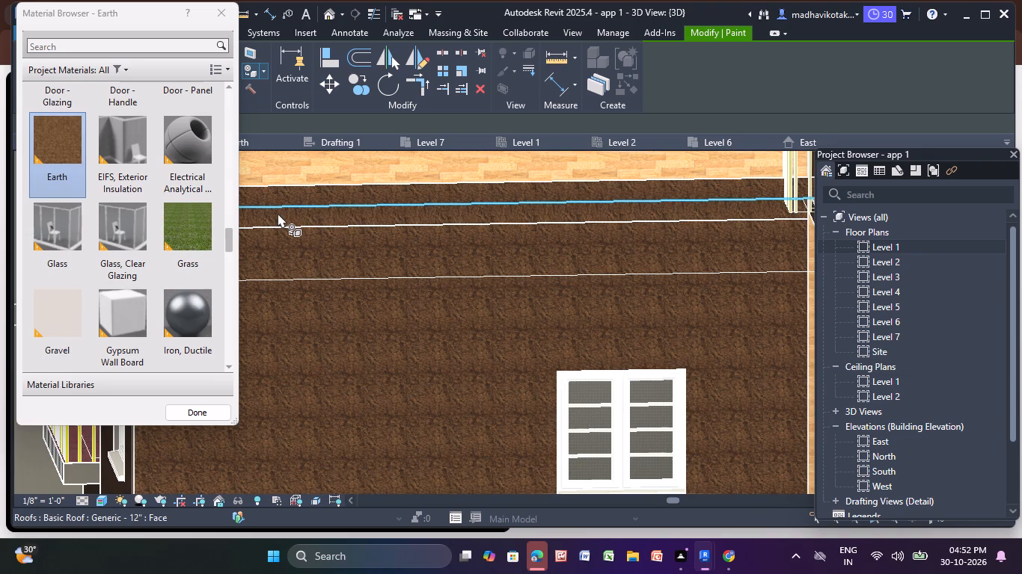
Paint the single-window walls on the top floor and the third-highest floor of the grey facade with Earth.
scroll(396, 239, down, 16)
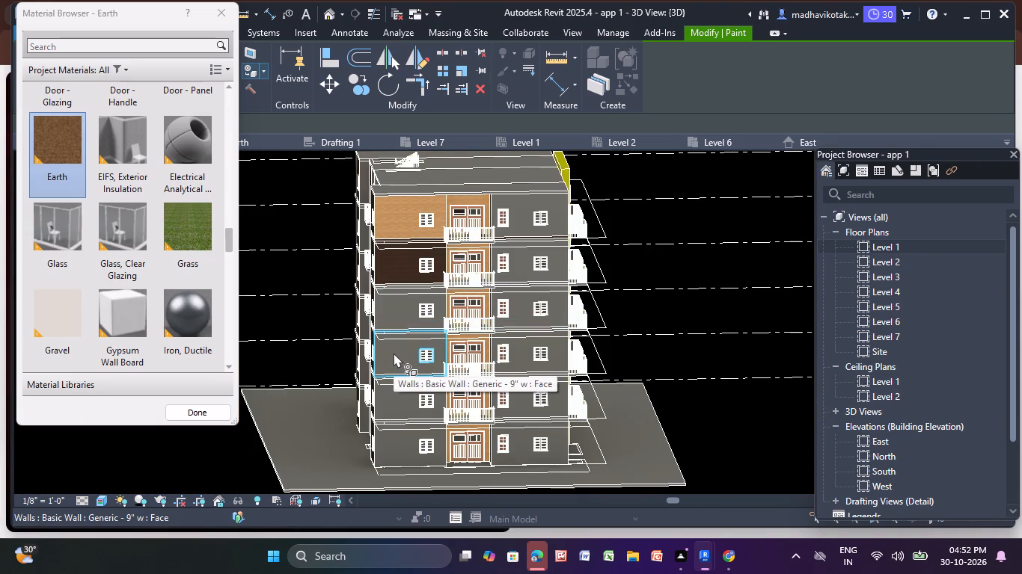
scroll(405, 216, up, 2)
click(404, 216)
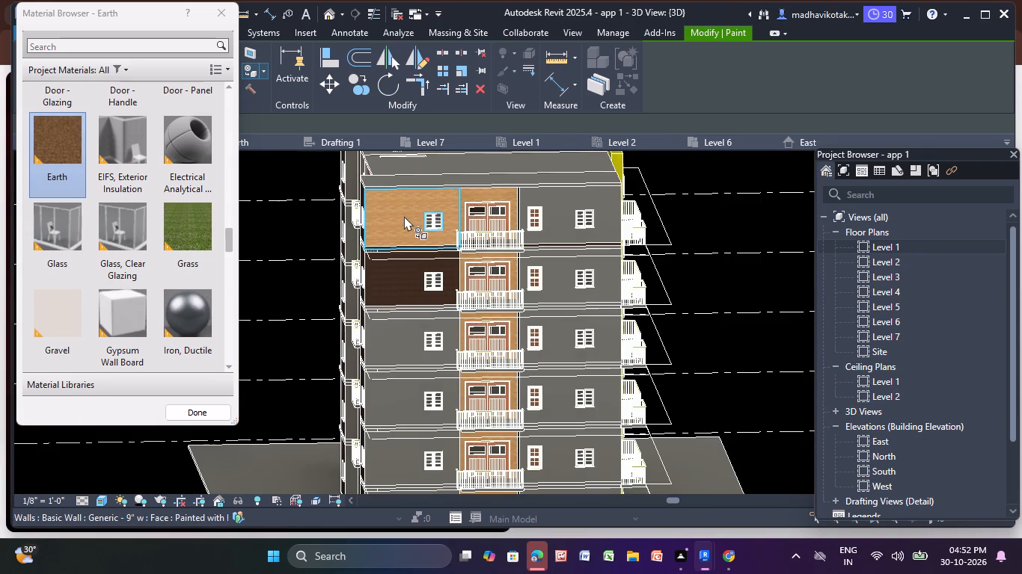
click(387, 342)
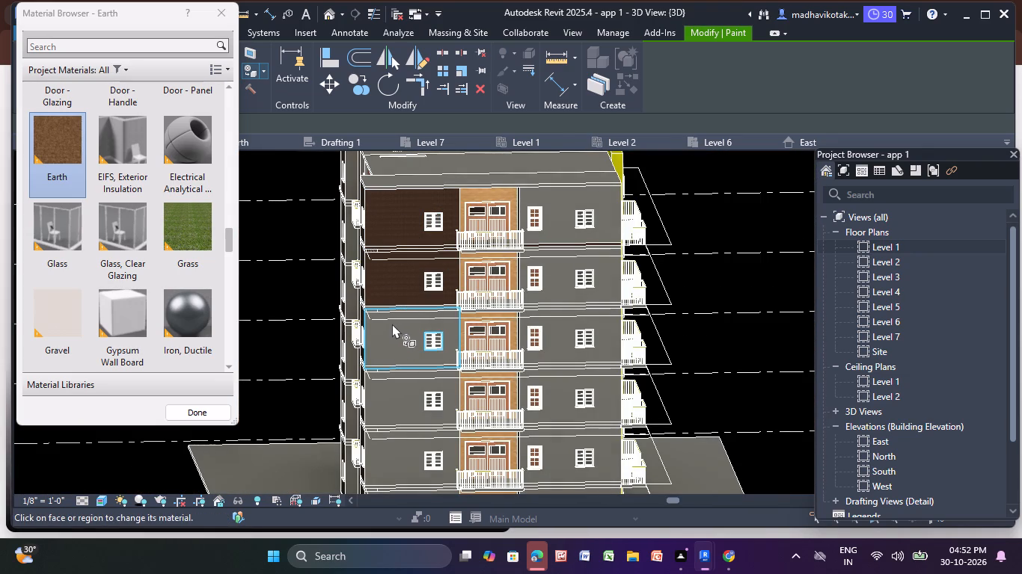
Paint the grey roof-slab edge between the second- and third-highest floors with Earth.
scroll(401, 312, up, 8)
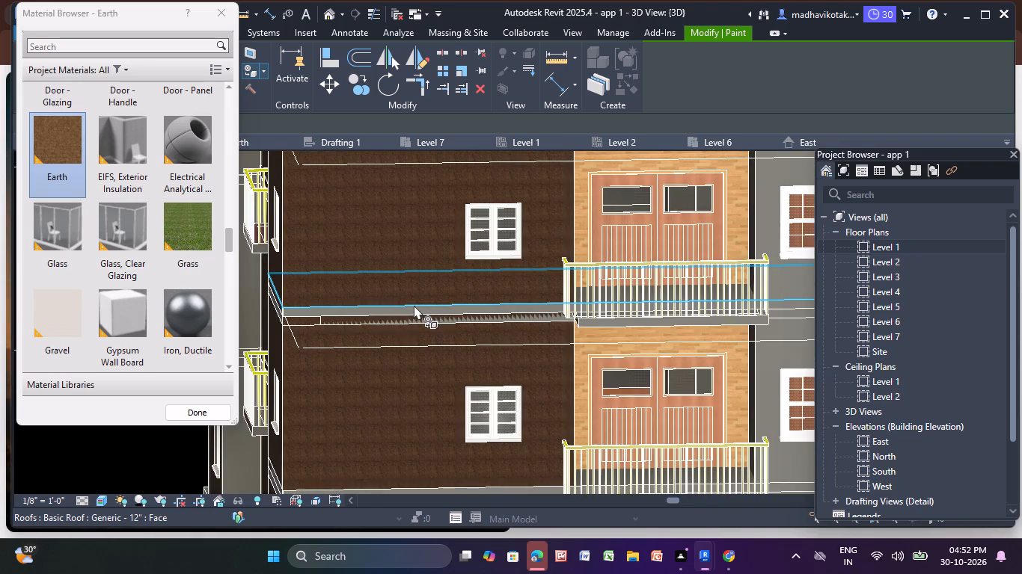
scroll(414, 305, up, 5)
click(402, 316)
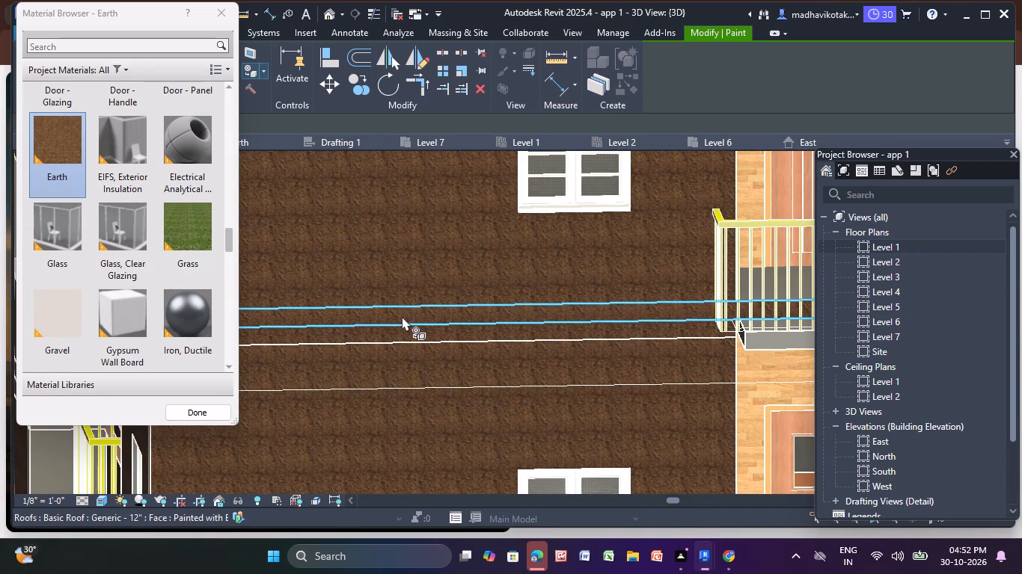
Paint the remaining patchy strip and corner piece of the slab edge above the third-highest floor's wall with Earth.
scroll(410, 302, down, 13)
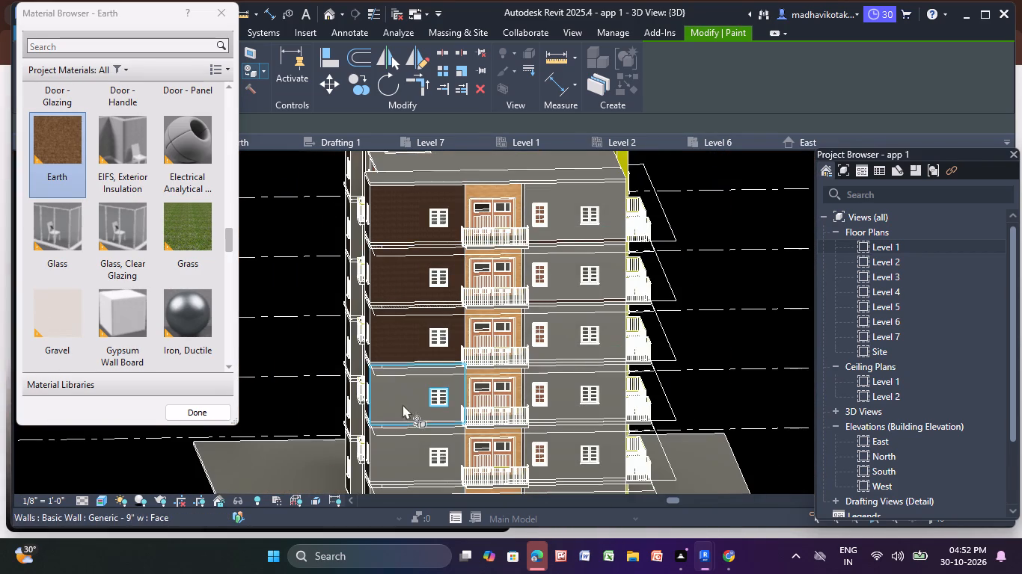
middle_drag(398, 416, 387, 339)
scroll(376, 231, up, 3)
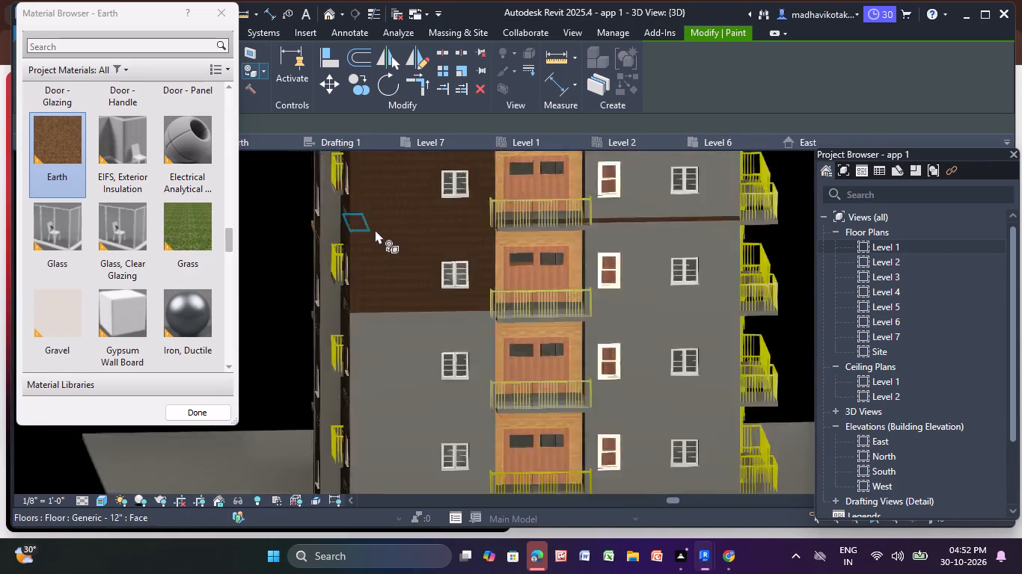
scroll(375, 229, up, 8)
click(438, 225)
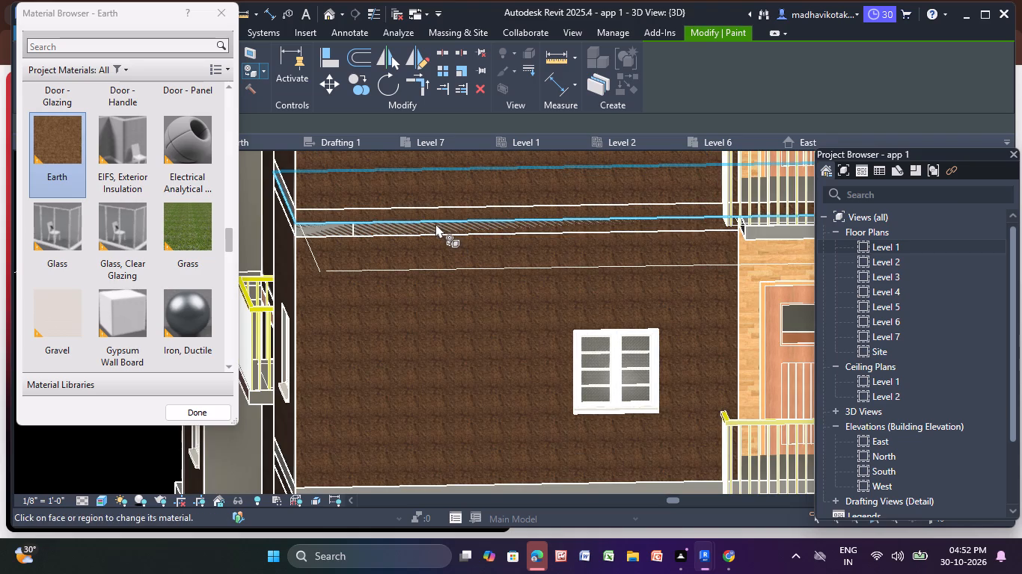
click(315, 227)
triple_click(306, 225)
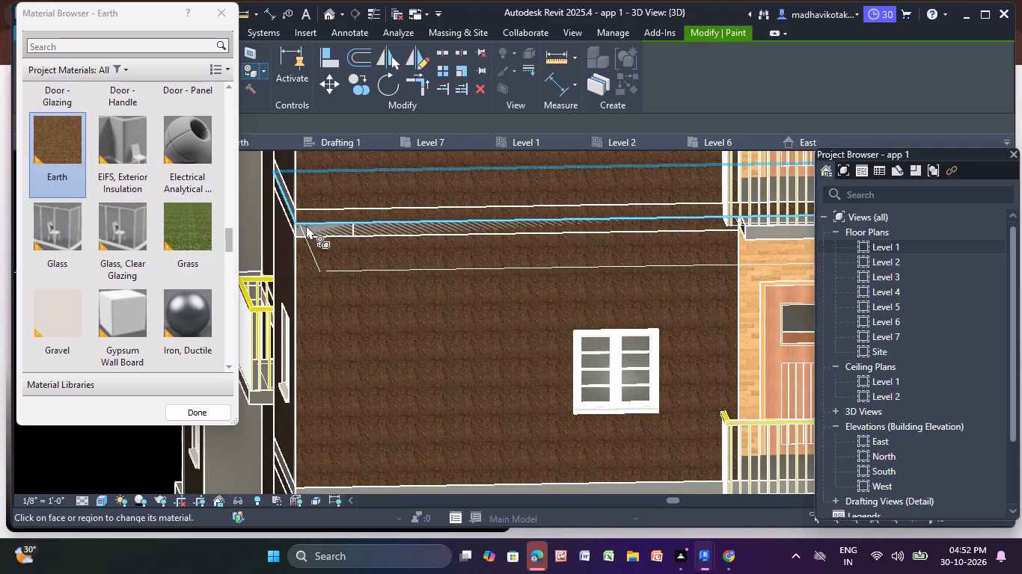
scroll(332, 227, up, 4)
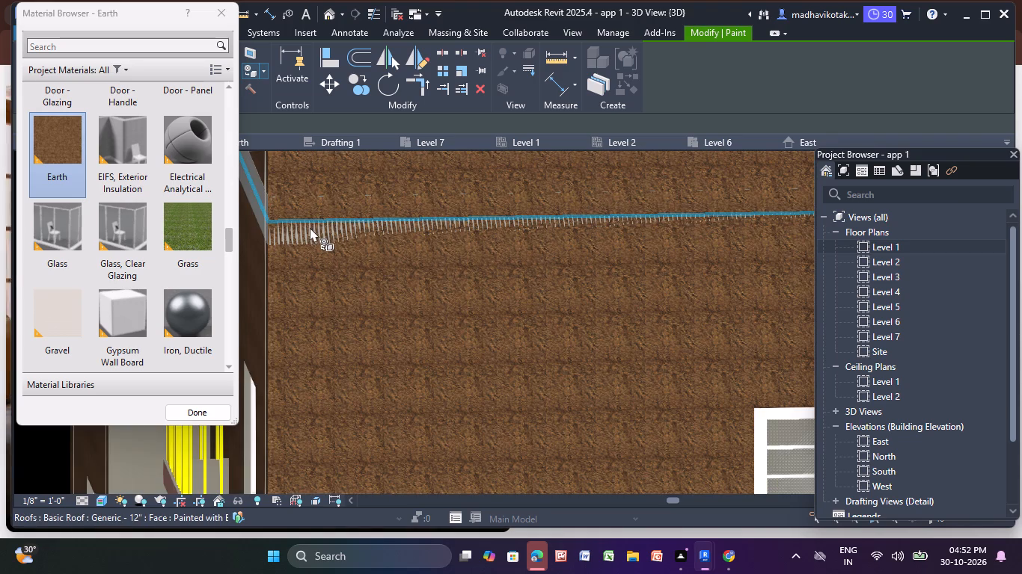
click(298, 230)
click(298, 230)
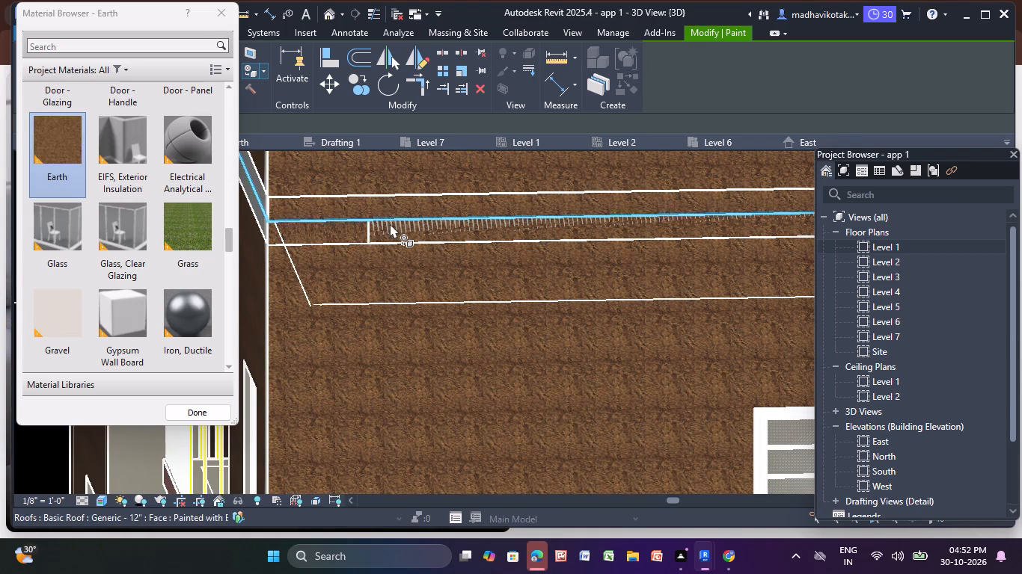
click(390, 223)
click(425, 219)
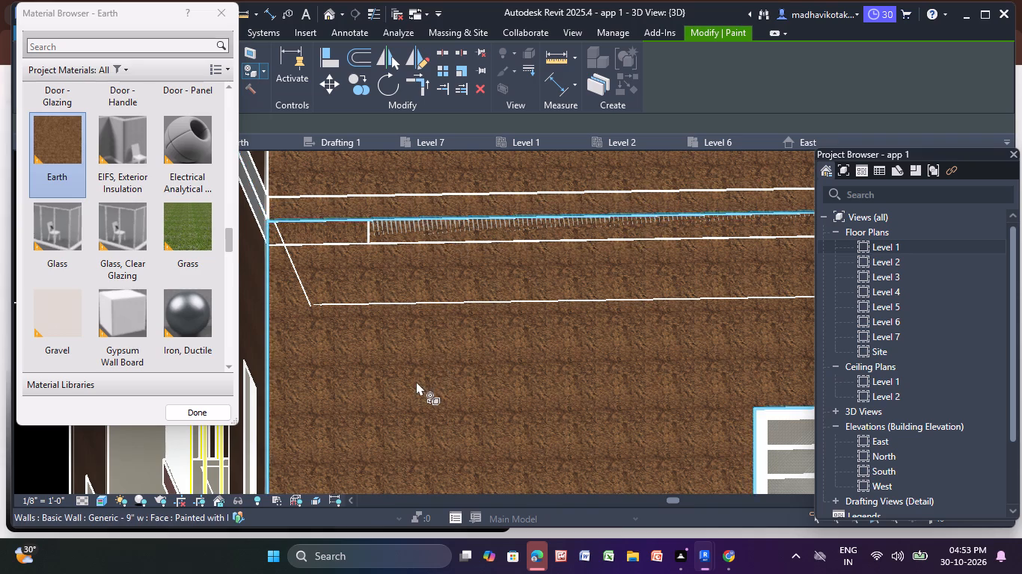
Paint the single-window walls on the three lowest floors of the grey facade with Earth.
scroll(416, 381, down, 14)
middle_drag(435, 402, 433, 366)
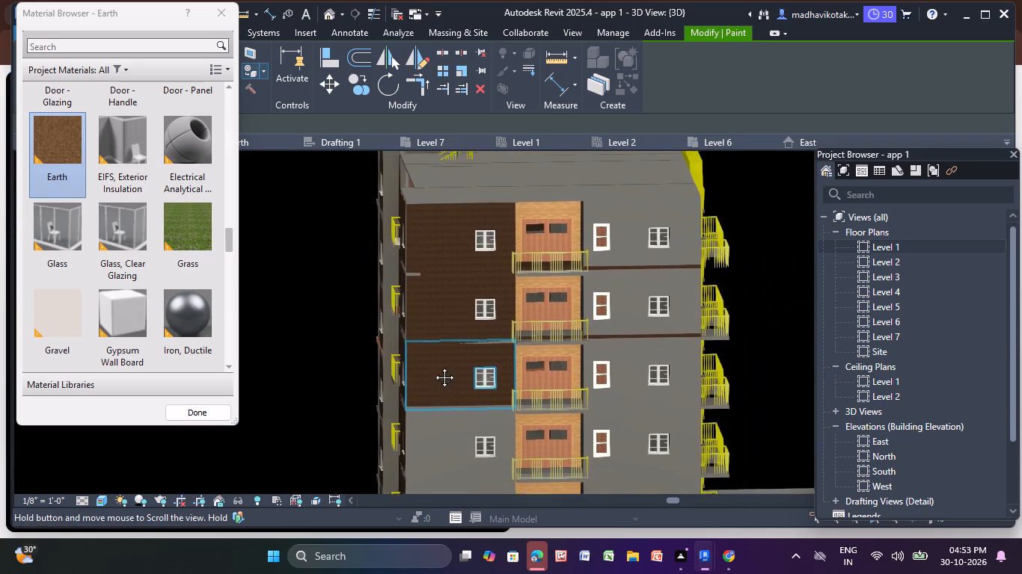
middle_drag(433, 366, 373, 176)
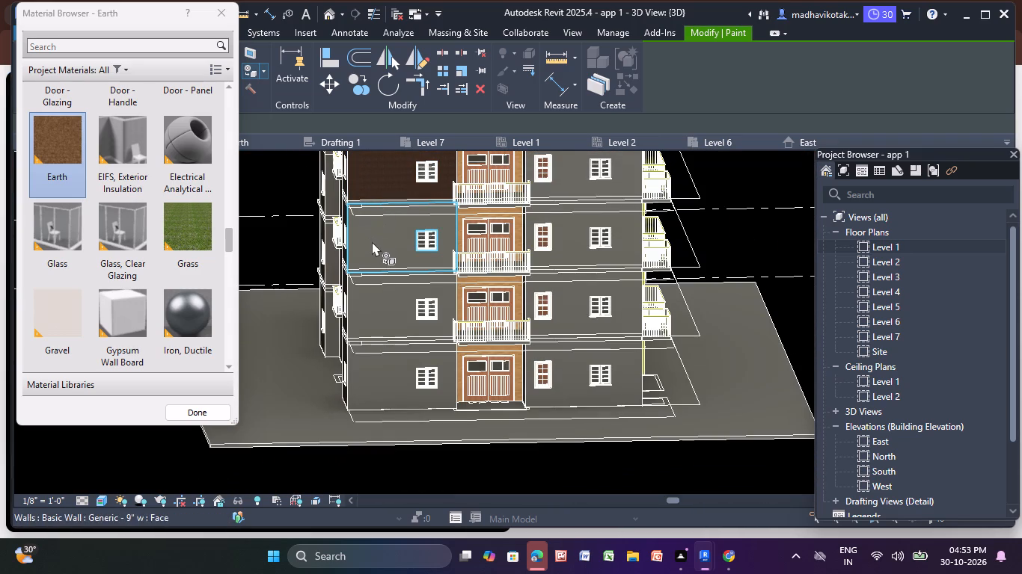
click(372, 241)
click(376, 309)
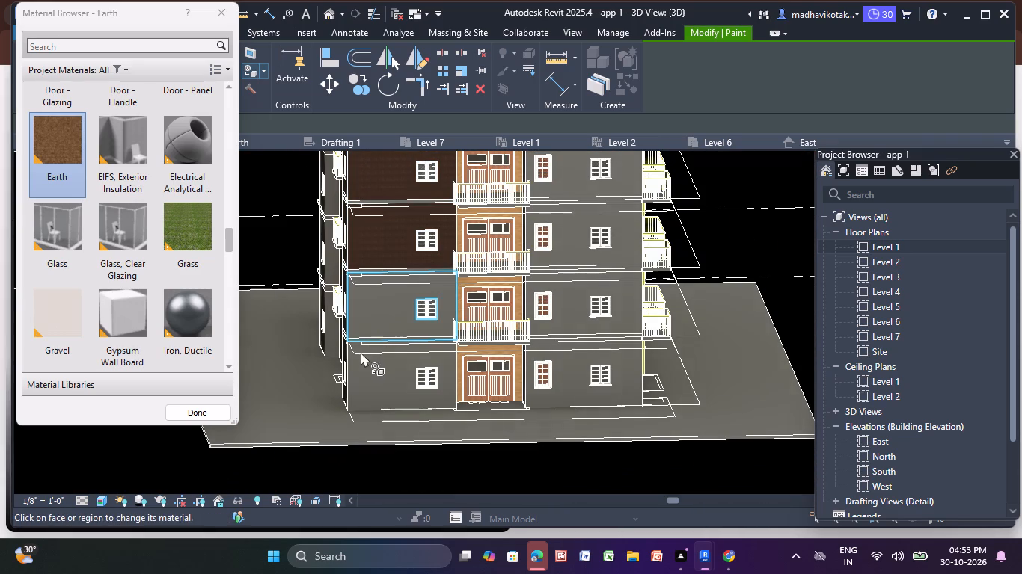
click(371, 378)
Paint the roof-slab edge and floor corner piece between the two lowest floors' single-window walls with Earth, and try the adjoining patchy strip.
scroll(355, 311, up, 4)
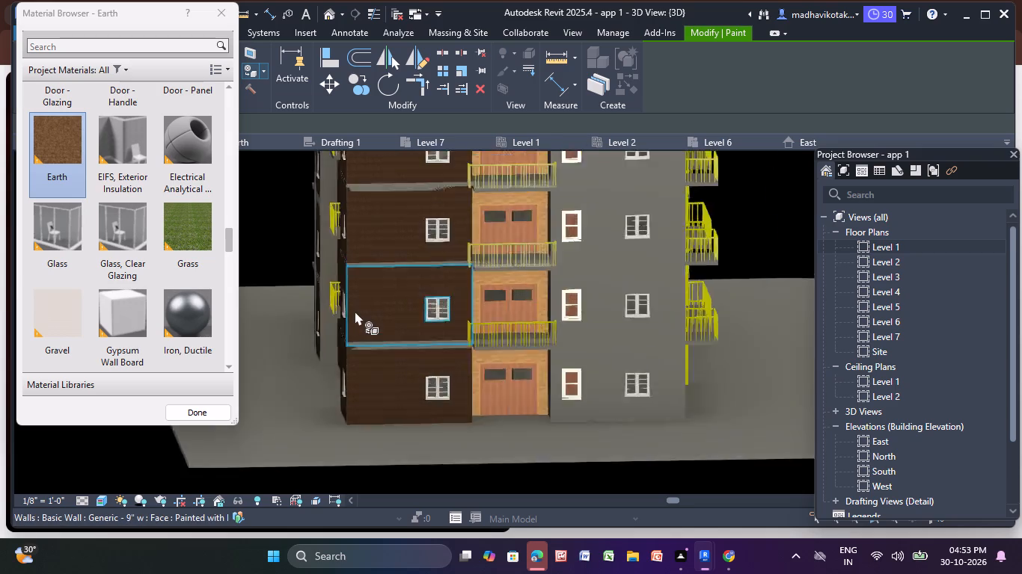
scroll(355, 311, up, 3)
scroll(400, 395, up, 5)
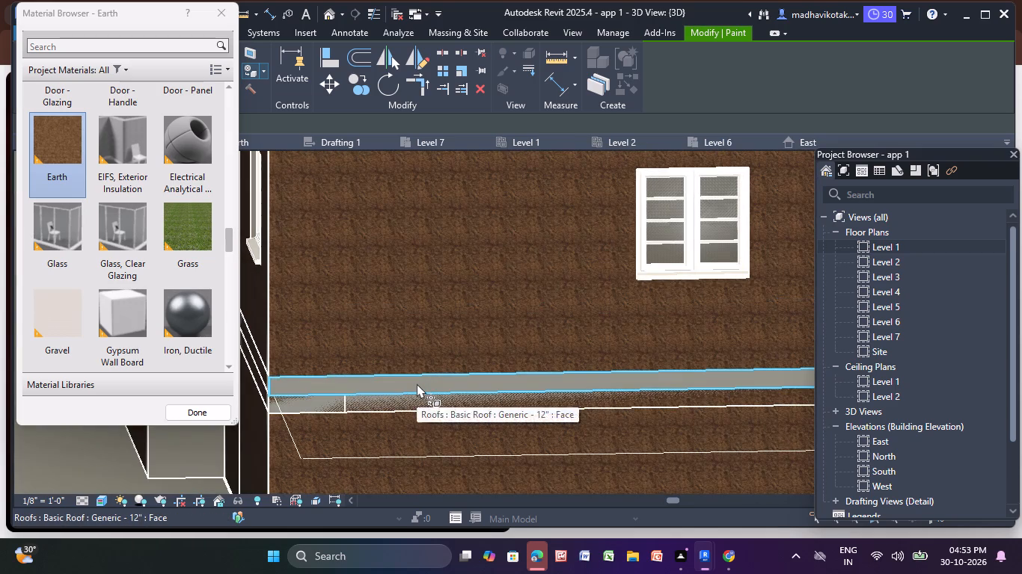
click(417, 383)
click(411, 395)
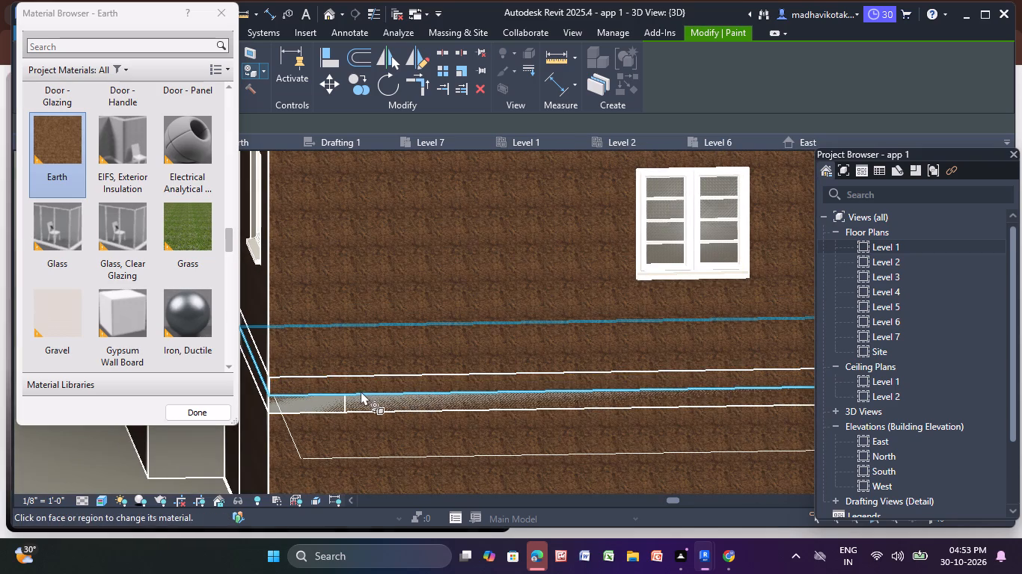
click(299, 402)
click(299, 404)
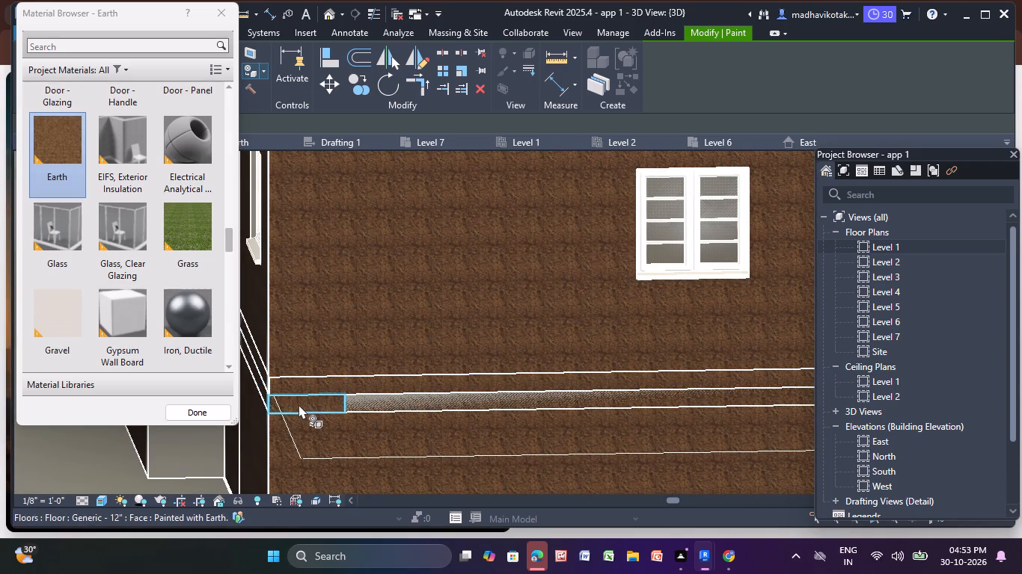
click(354, 398)
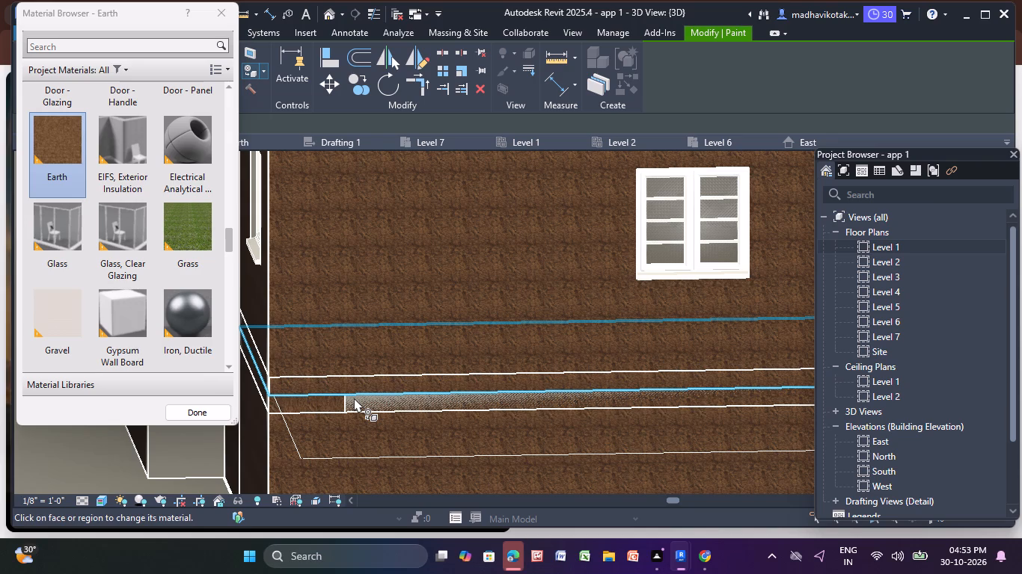
click(356, 396)
double_click(358, 395)
double_click(361, 395)
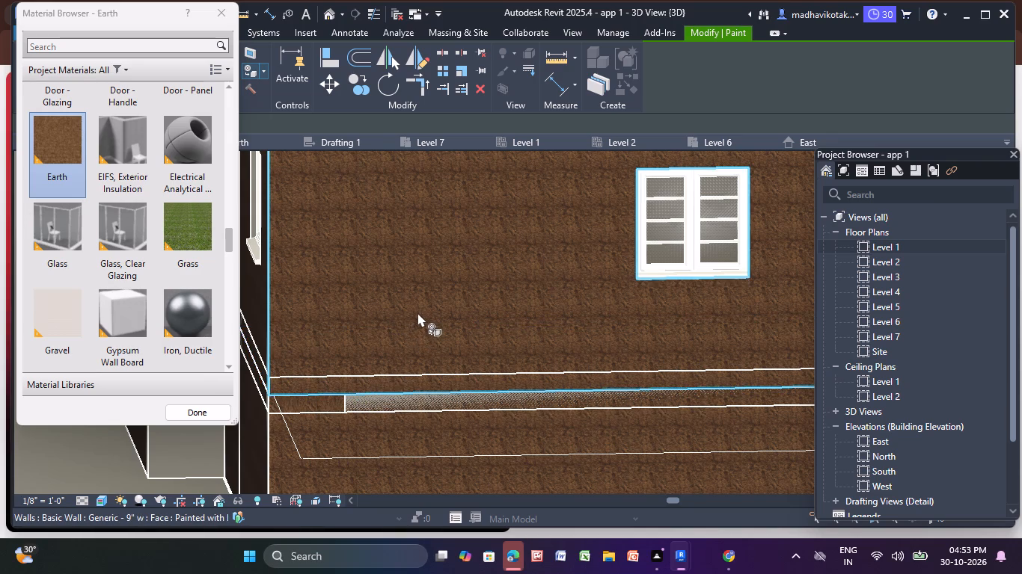
Paint the grey roof-slab edge between the second- and third-lowest floors' single-window walls with Earth.
scroll(418, 312, down, 7)
middle_drag(418, 312, 310, 454)
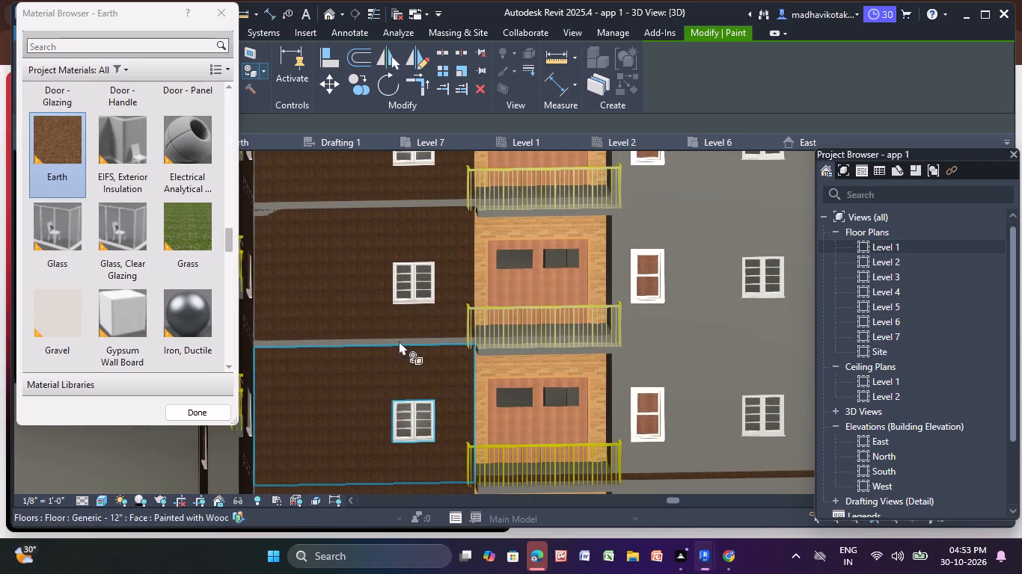
scroll(397, 336, up, 3)
middle_drag(394, 335, 478, 285)
scroll(438, 286, up, 4)
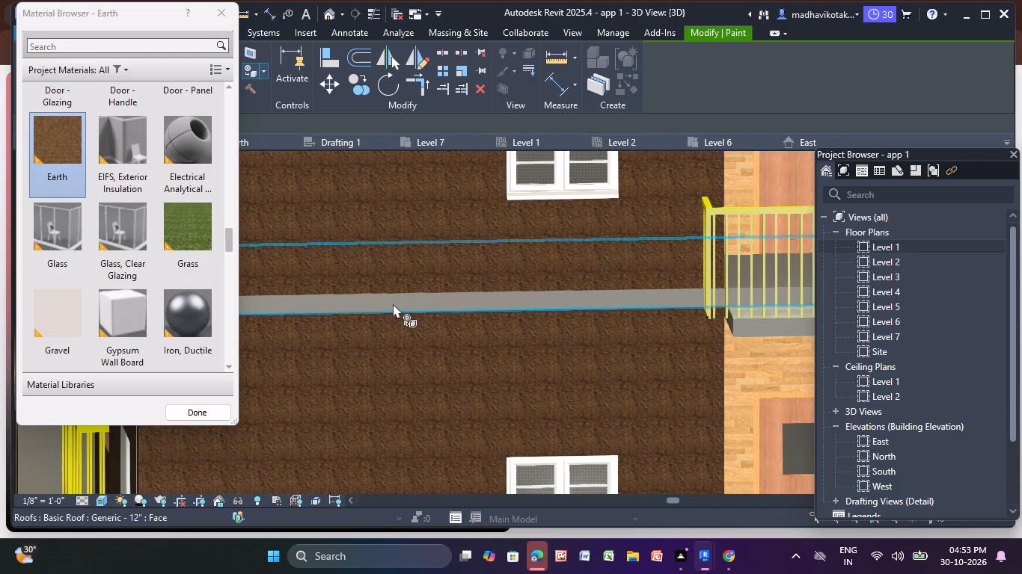
click(393, 300)
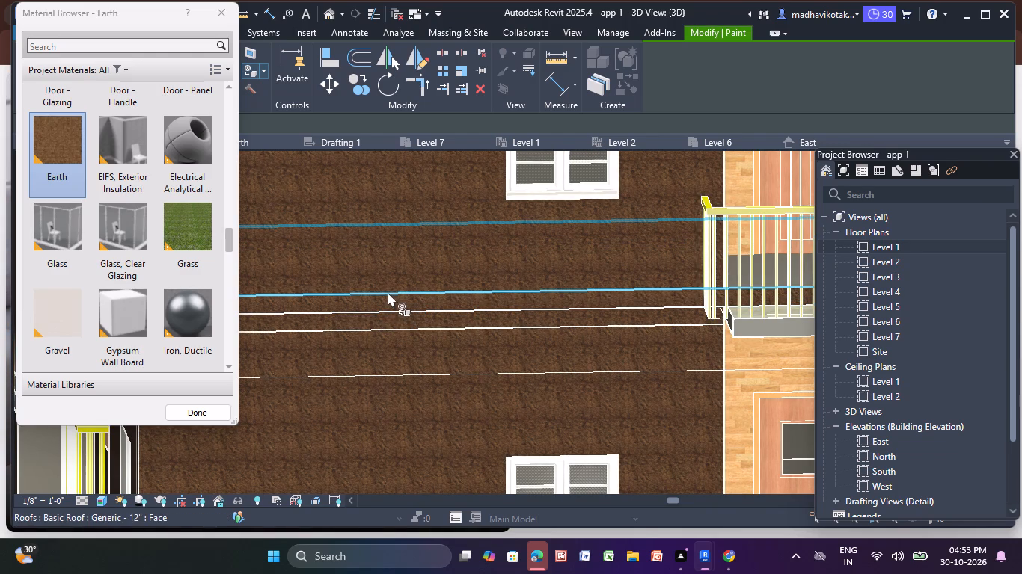
Paint the roof-slab edge, floor strip and corner piece between the third- and fourth-lowest floors' single-window walls with Earth.
scroll(361, 300, down, 8)
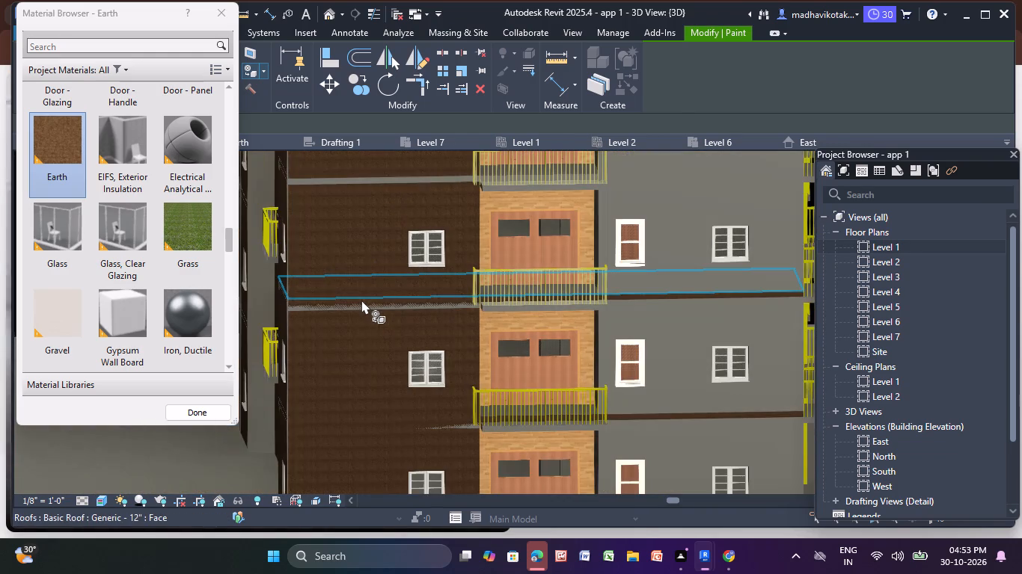
scroll(283, 309, up, 4)
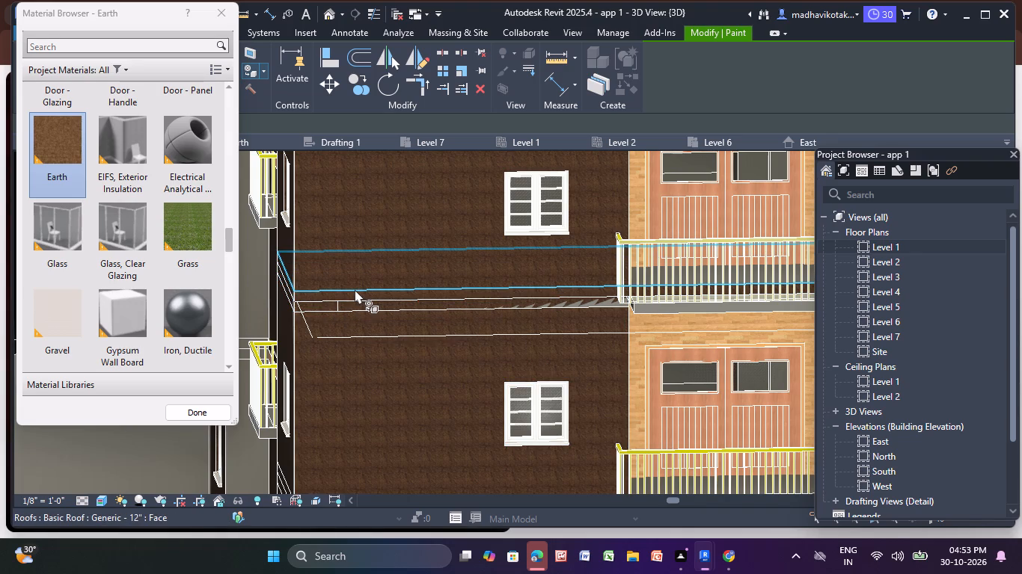
scroll(344, 292, down, 4)
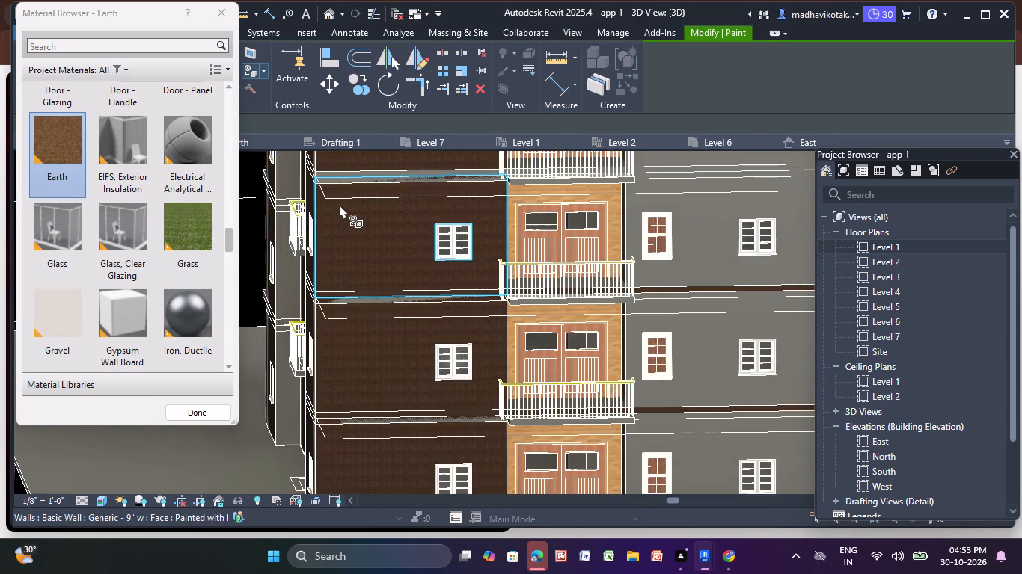
middle_drag(339, 204, 293, 303)
scroll(293, 302, down, 1)
scroll(303, 272, up, 10)
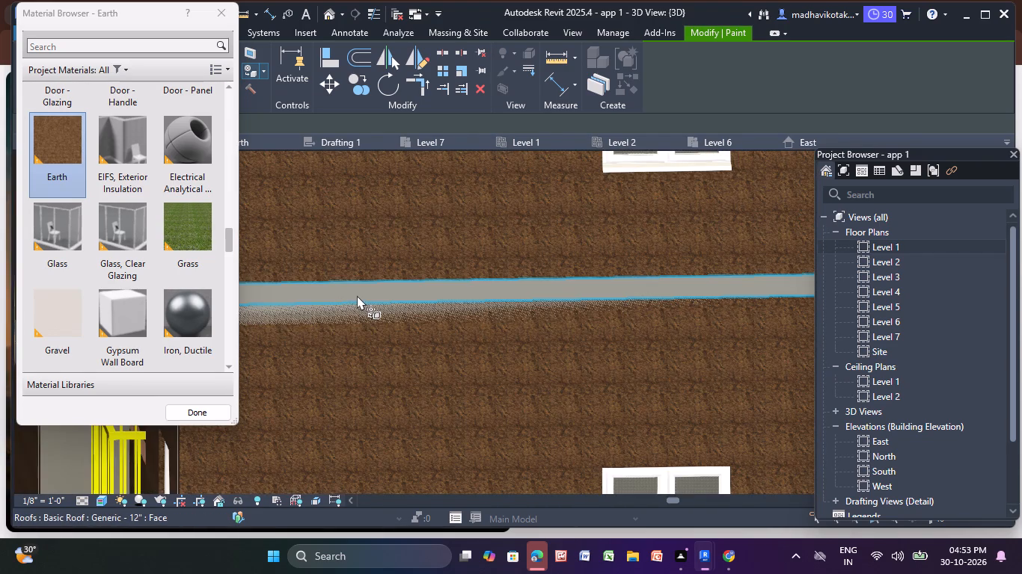
click(357, 295)
click(349, 313)
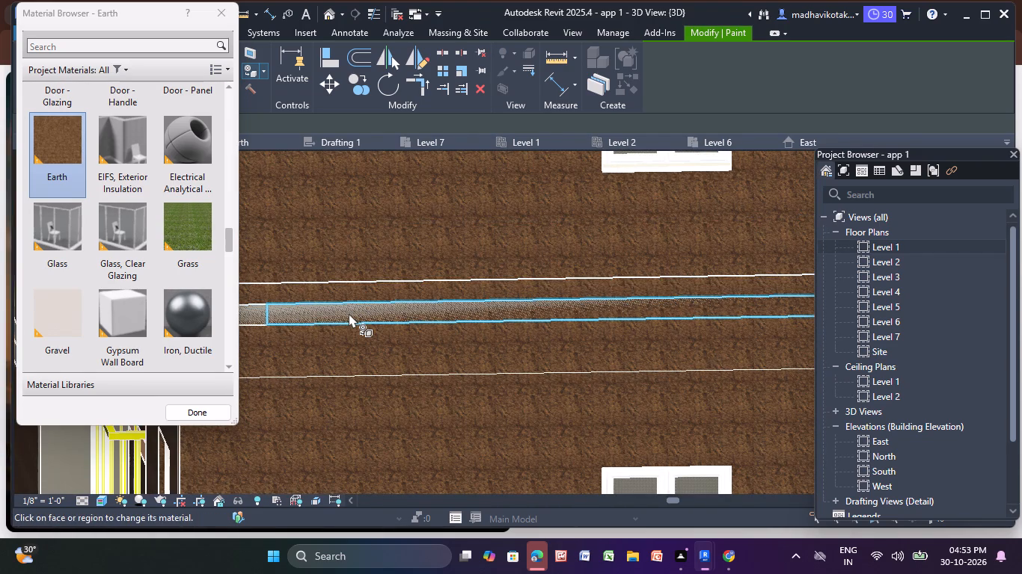
middle_drag(331, 315, 447, 347)
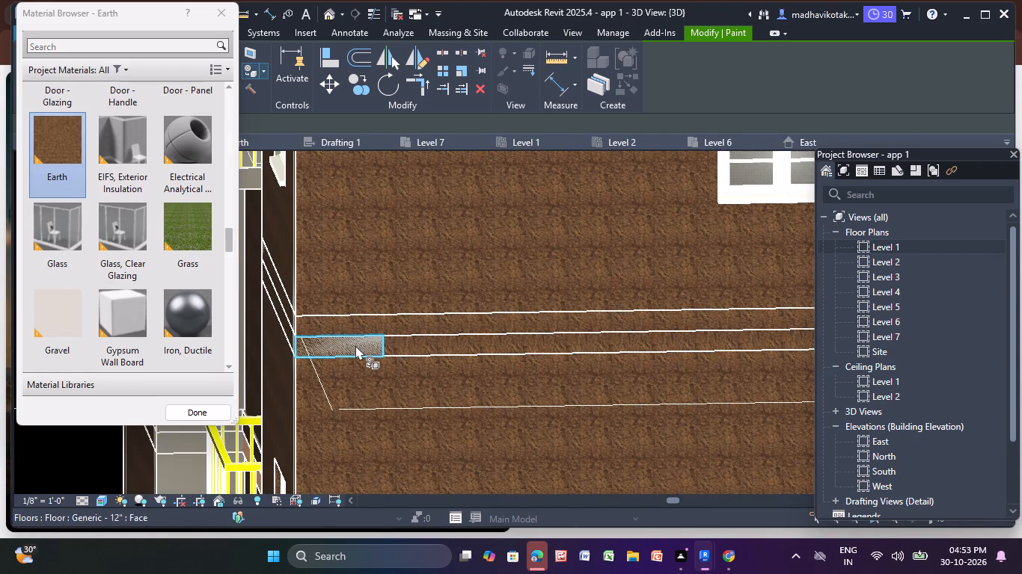
click(355, 345)
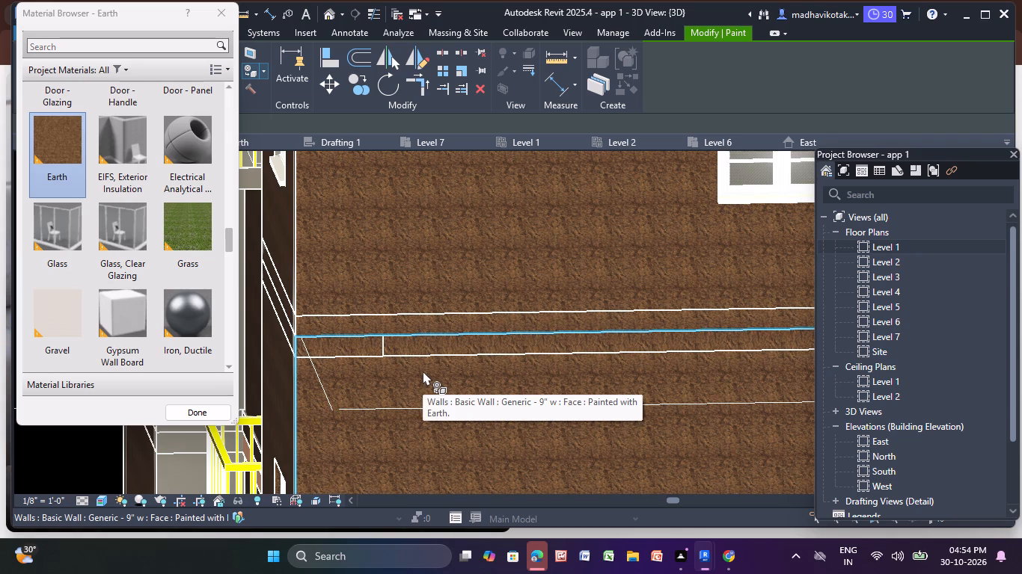
Paint the remaining patchy floor strip between the second- and third-highest floors' single-window walls with Earth.
scroll(423, 371, down, 6)
scroll(467, 318, down, 4)
middle_drag(467, 318, 465, 324)
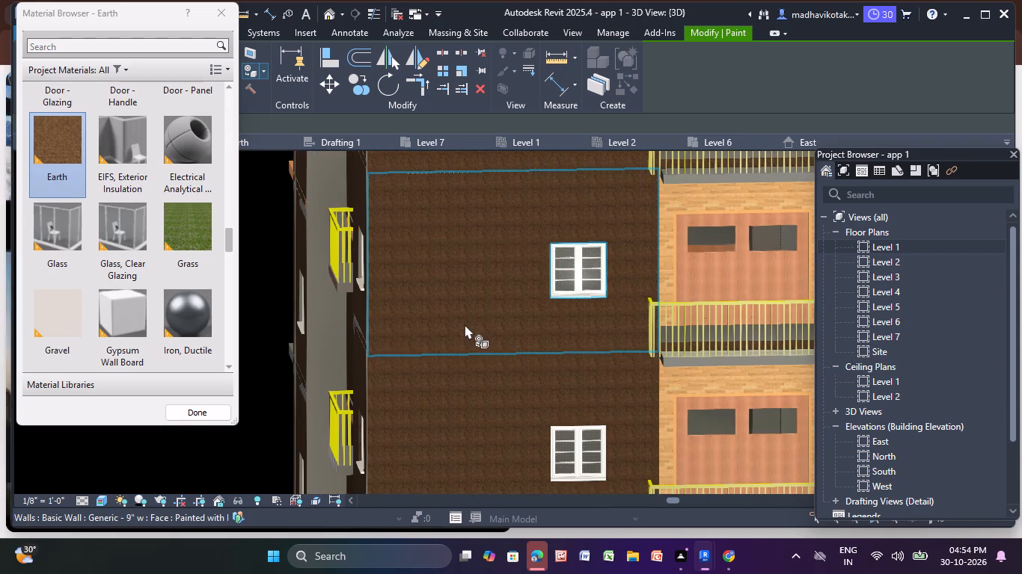
middle_drag(465, 324, 411, 484)
scroll(391, 403, up, 6)
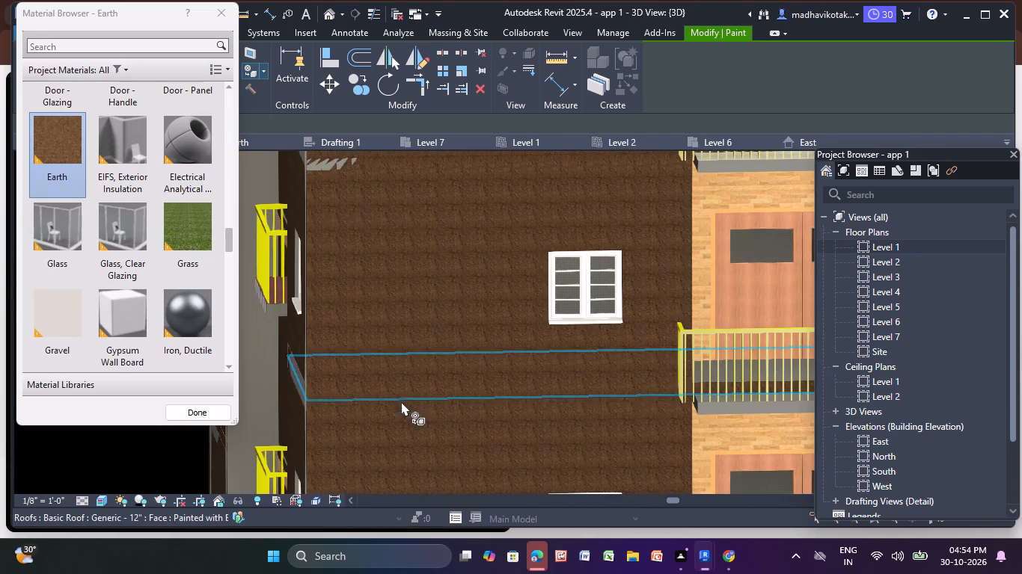
scroll(416, 408, up, 1)
click(408, 404)
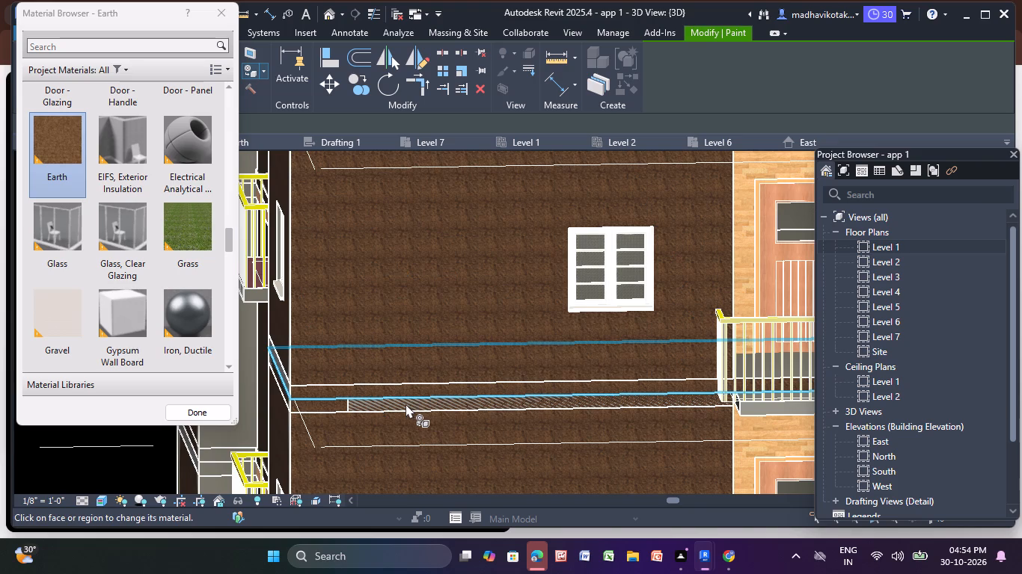
click(401, 403)
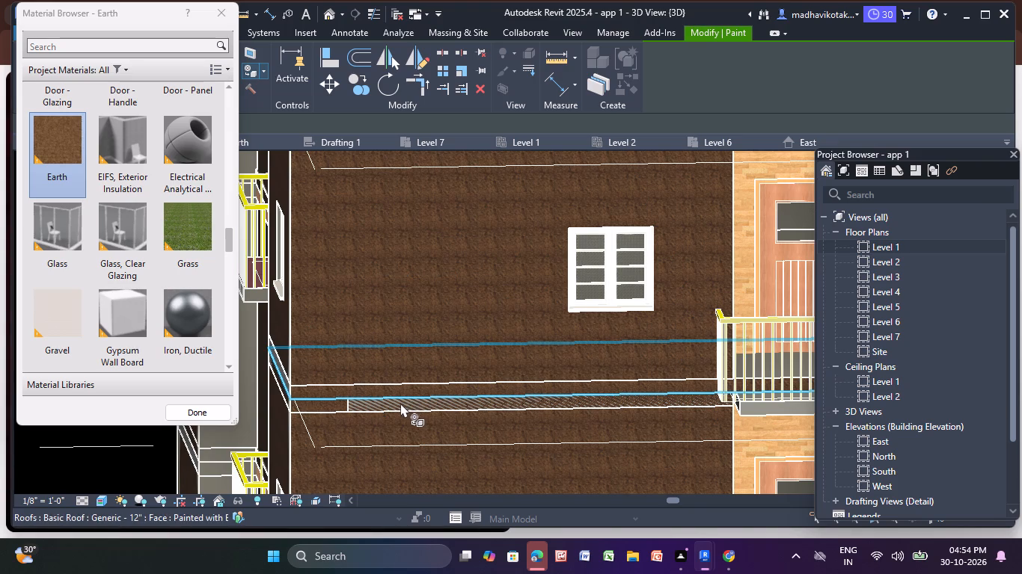
scroll(382, 407, up, 3)
click(376, 407)
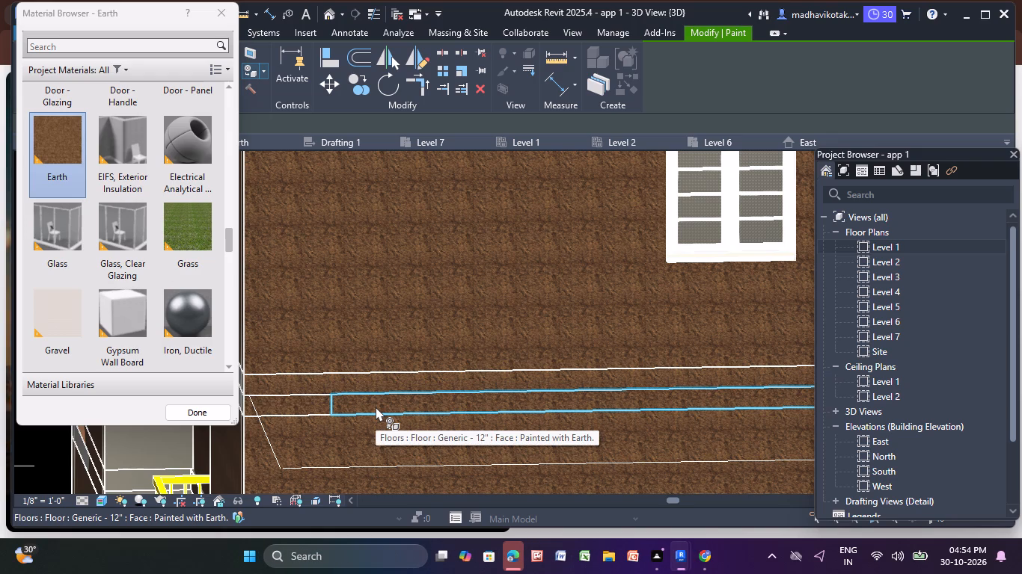
click(376, 407)
Paint the two-window walls beside the door recess on the top and second-highest floors with Earth.
scroll(405, 362, down, 4)
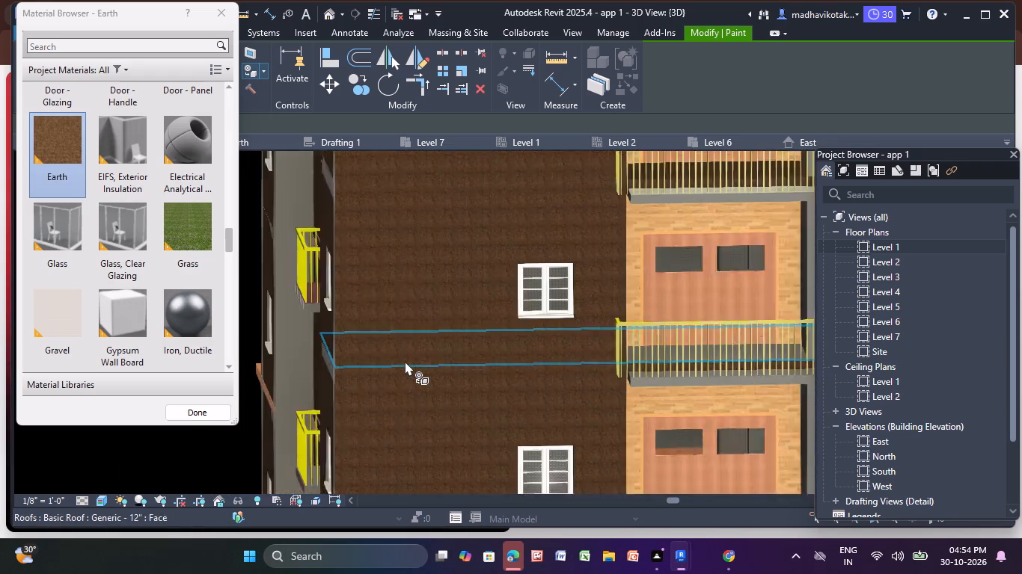
scroll(405, 361, down, 7)
middle_drag(403, 363, 377, 410)
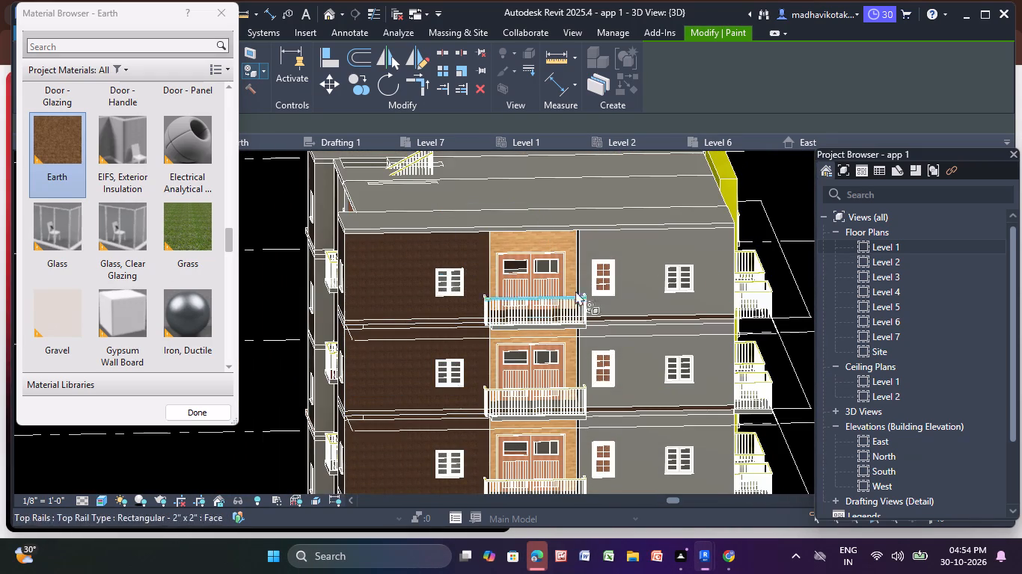
click(639, 250)
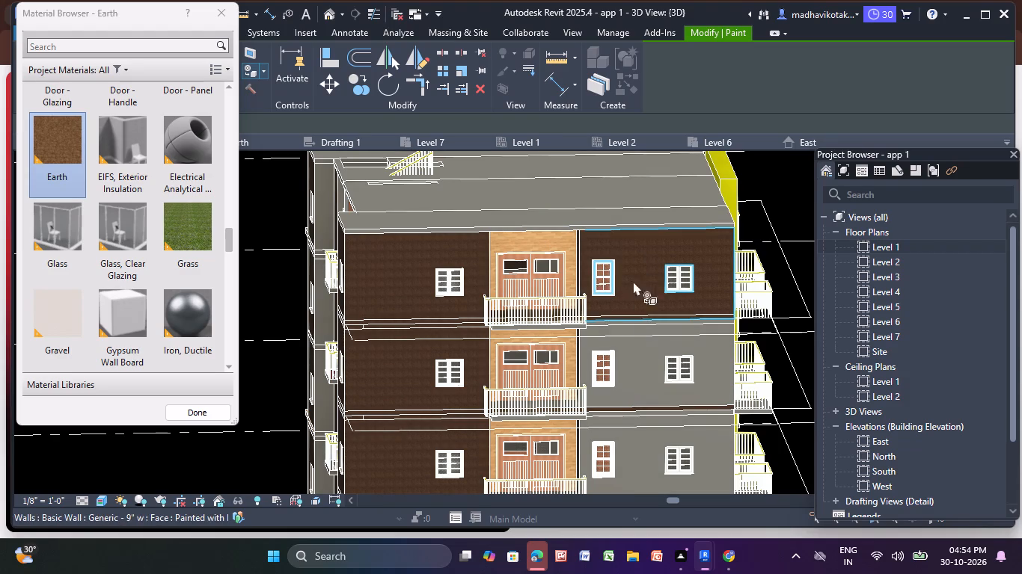
click(637, 353)
Paint the slab edge between the two highest floors' two-window walls with Earth.
scroll(637, 353, up, 5)
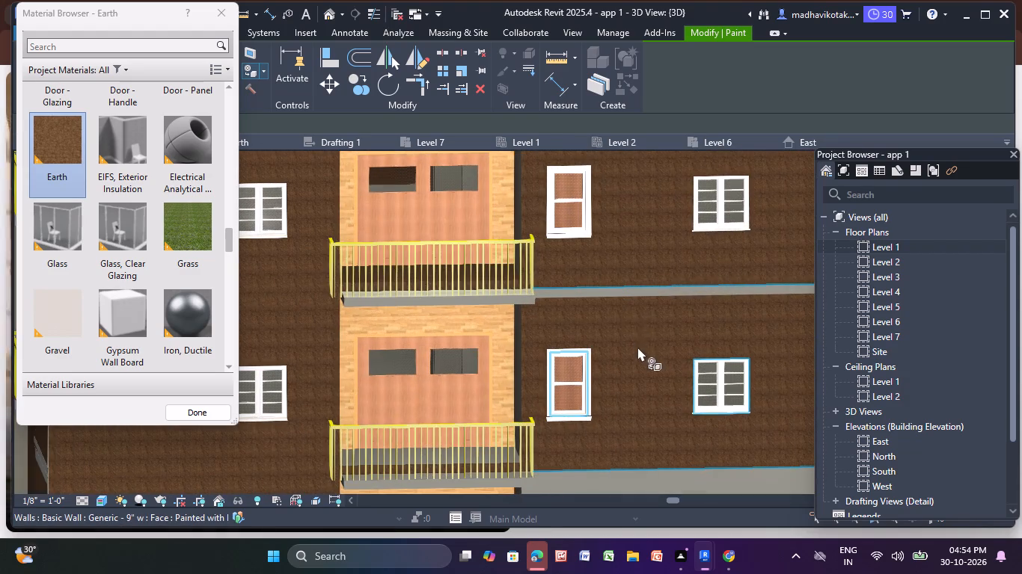
click(618, 291)
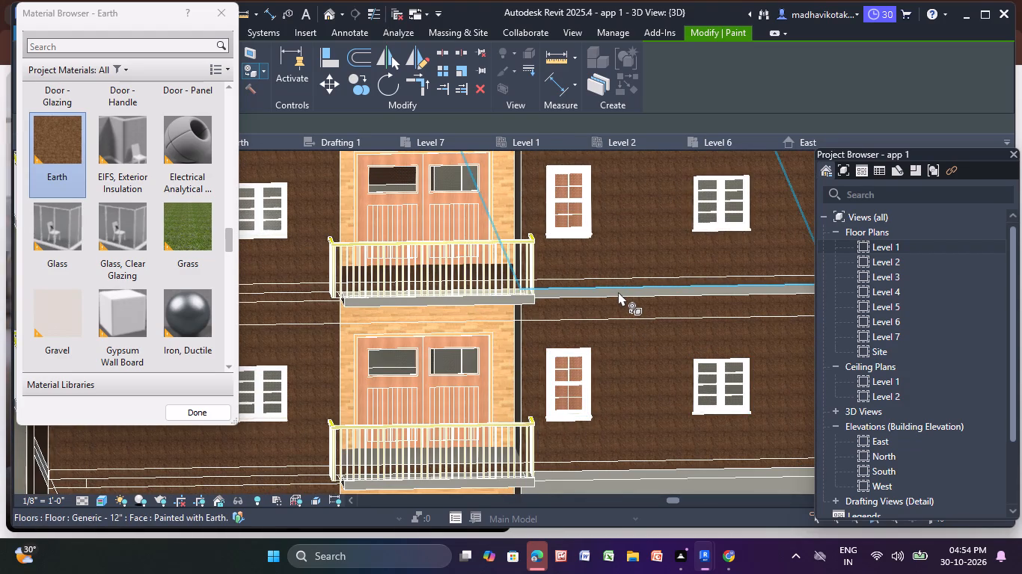
scroll(618, 291, up, 5)
click(617, 291)
click(617, 291)
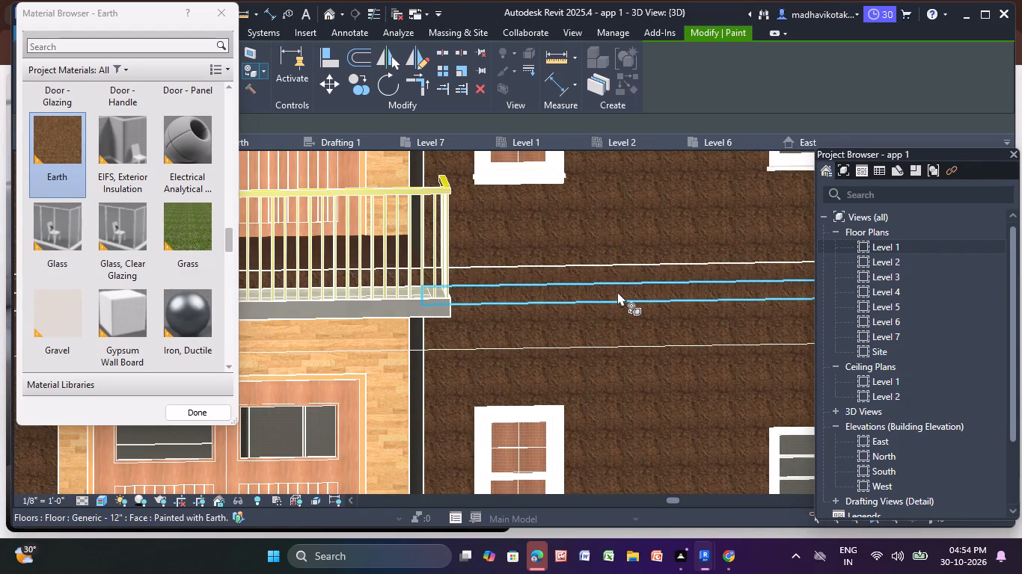
scroll(617, 291, up, 4)
scroll(617, 291, down, 17)
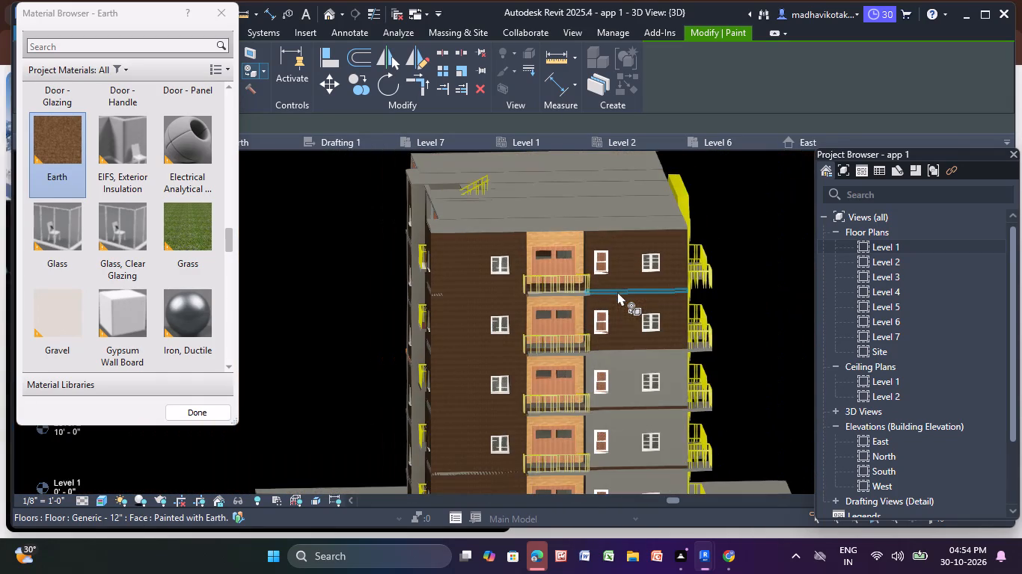
Paint the two-window wall on the third-highest floor with Earth.
middle_drag(622, 397, 569, 319)
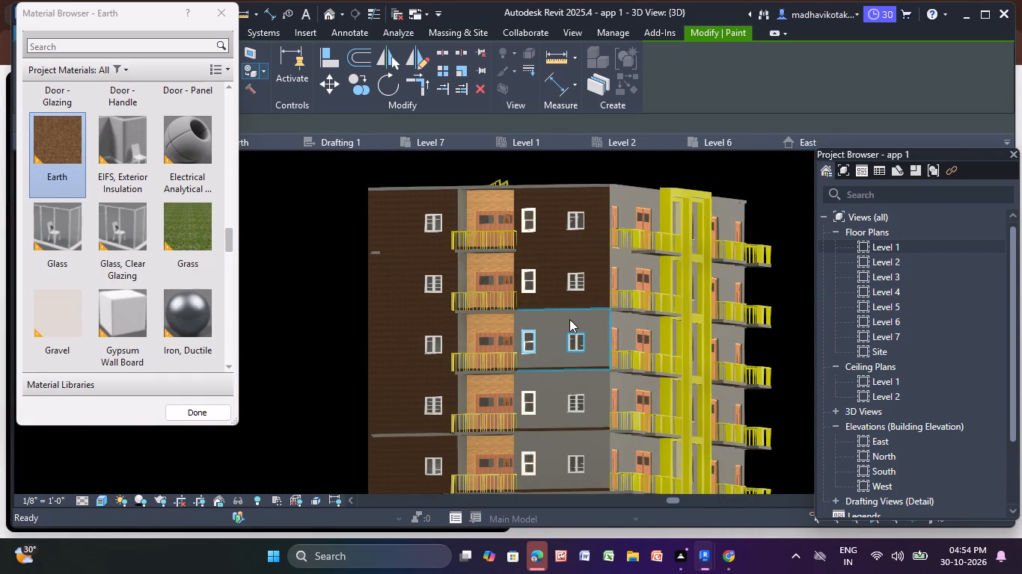
shift+middle_drag(569, 322, 521, 362)
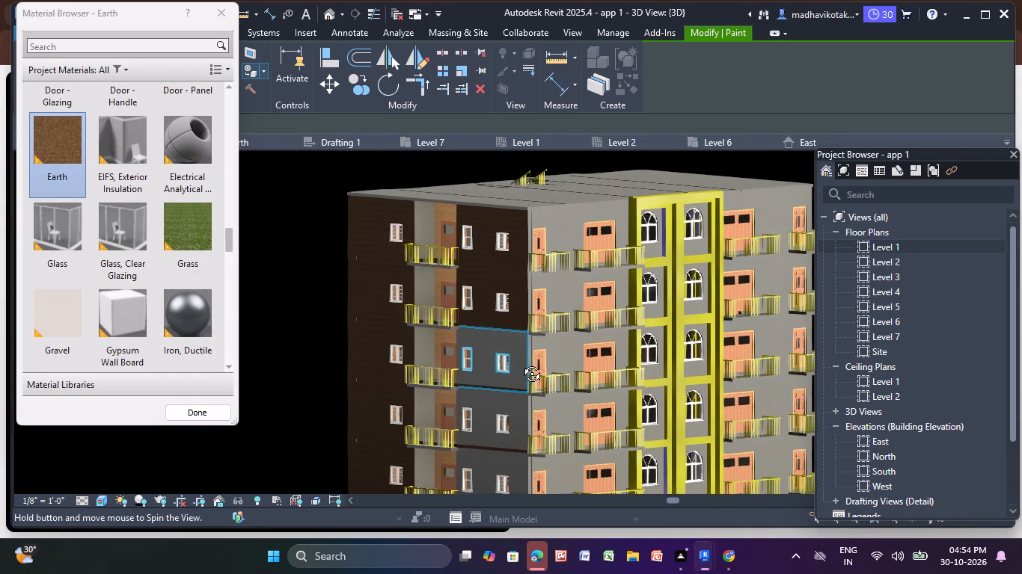
shift+middle_drag(521, 362, 530, 368)
shift+middle_drag(530, 368, 538, 371)
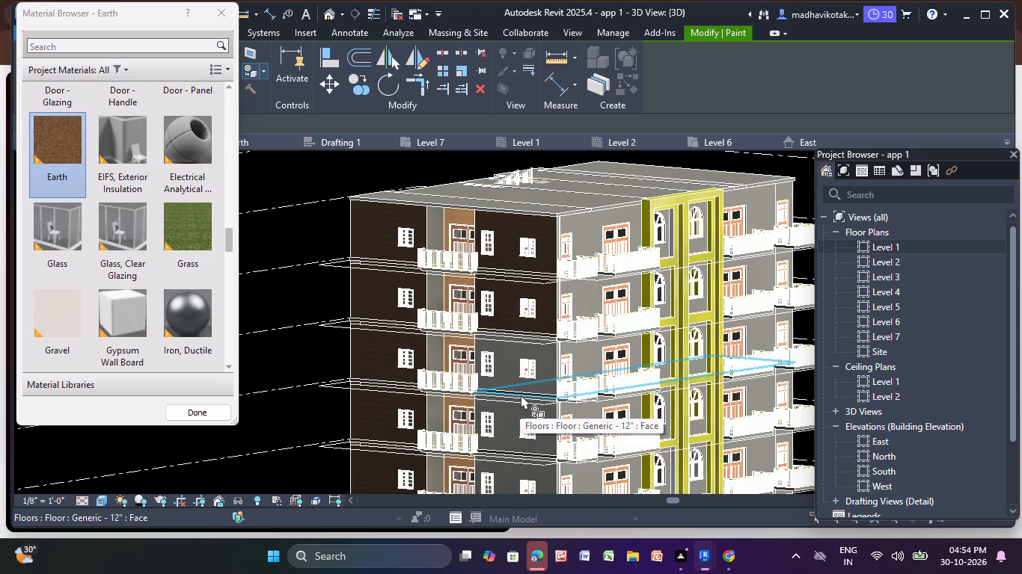
scroll(521, 395, up, 5)
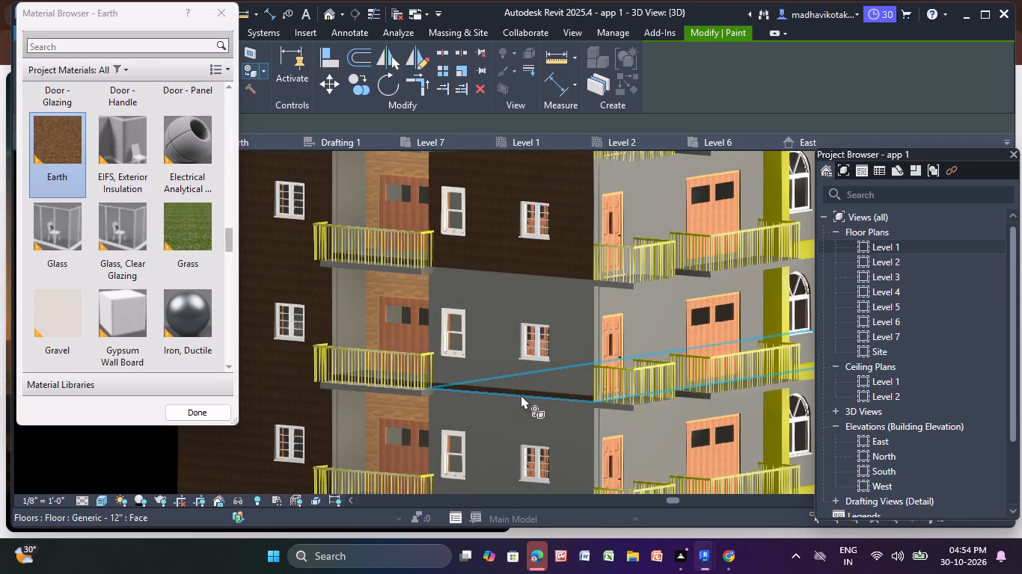
click(502, 361)
Paint the slab edge between the second- and third-highest floors' two-window walls with Earth.
scroll(300, 193, up, 1)
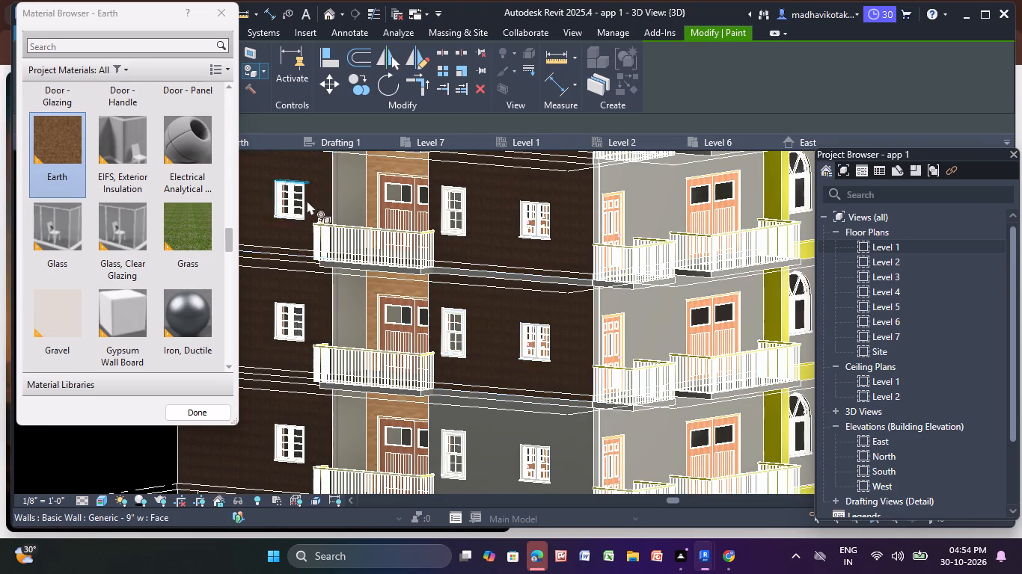
scroll(307, 200, up, 3)
scroll(483, 309, up, 4)
click(612, 301)
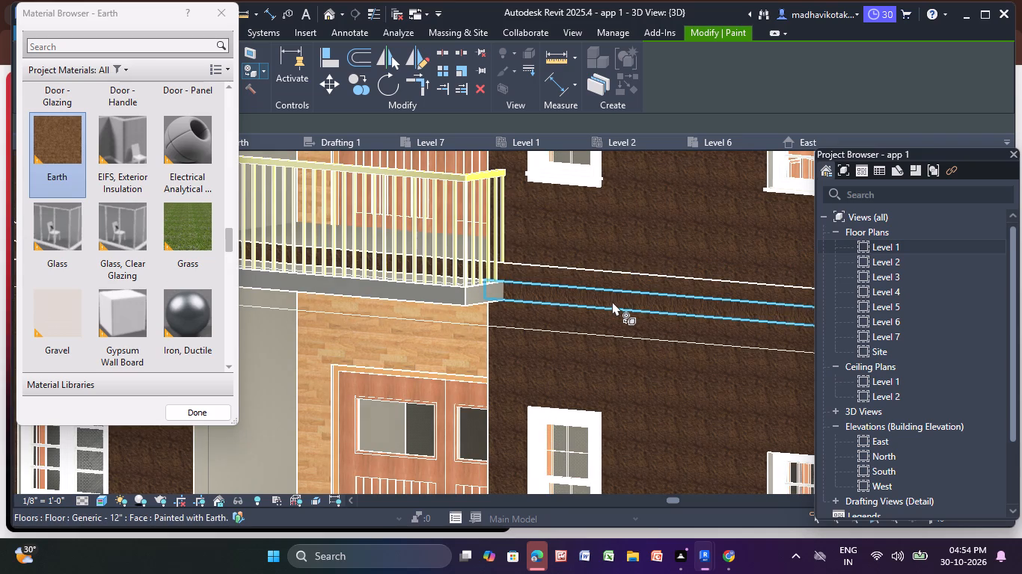
Paint the two-window wall on the fourth-highest floor with Earth.
scroll(612, 301, down, 10)
middle_drag(612, 301, 530, 229)
scroll(562, 337, up, 2)
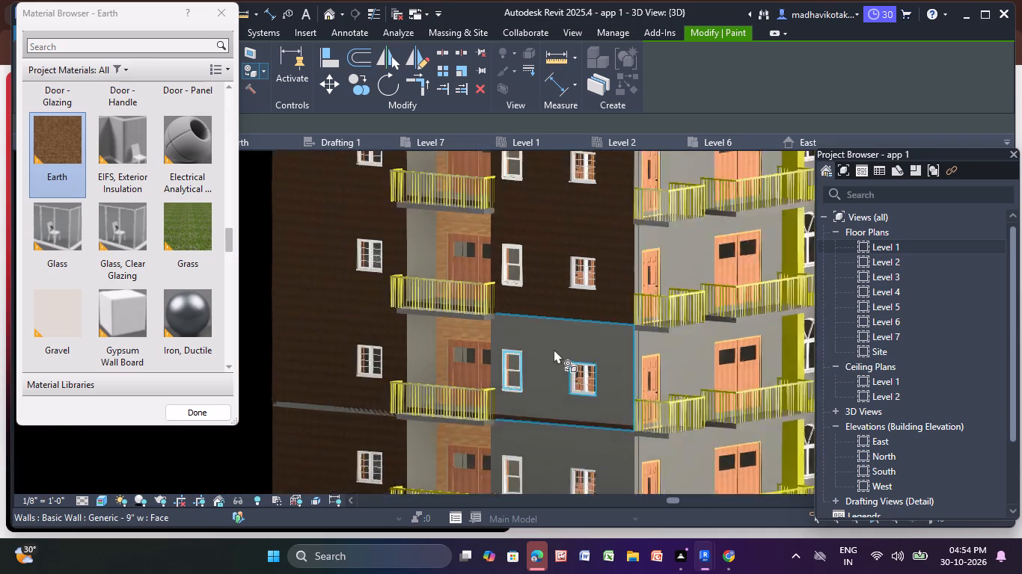
scroll(554, 349, up, 2)
click(554, 349)
Paint the slab edge between the third- and fourth-highest floors' two-window walls with Earth.
scroll(569, 308, up, 5)
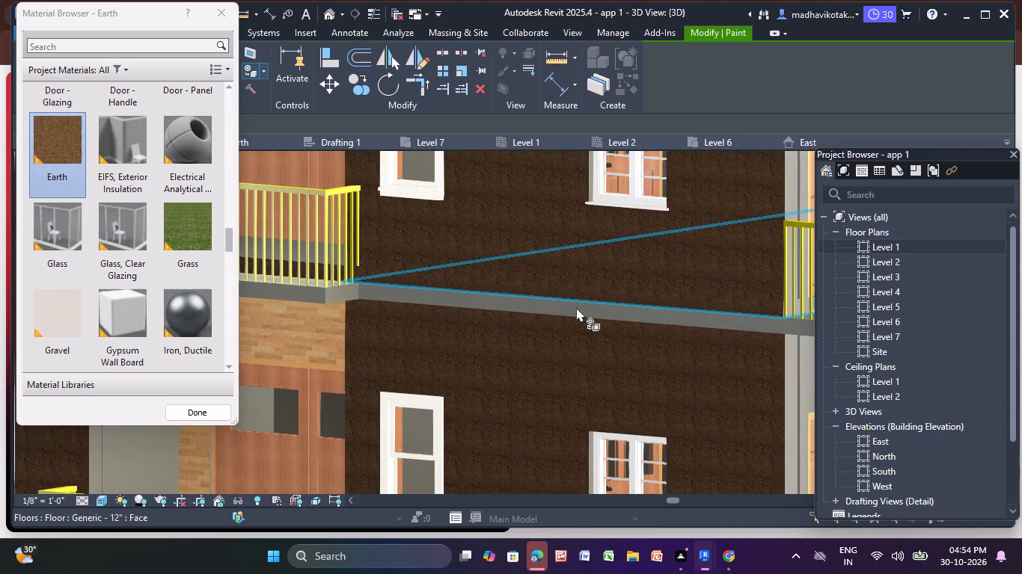
click(576, 307)
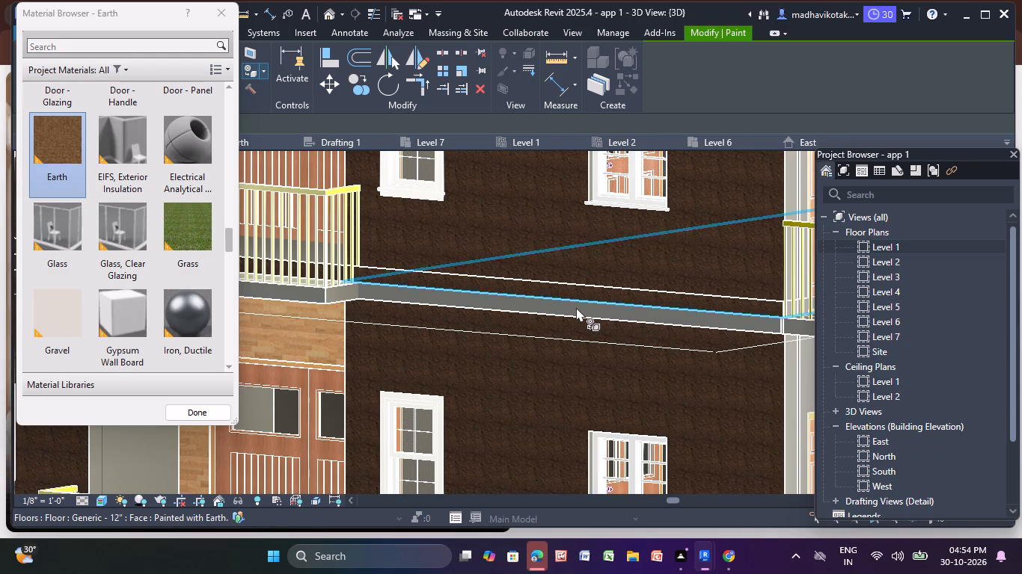
scroll(576, 307, up, 4)
click(569, 312)
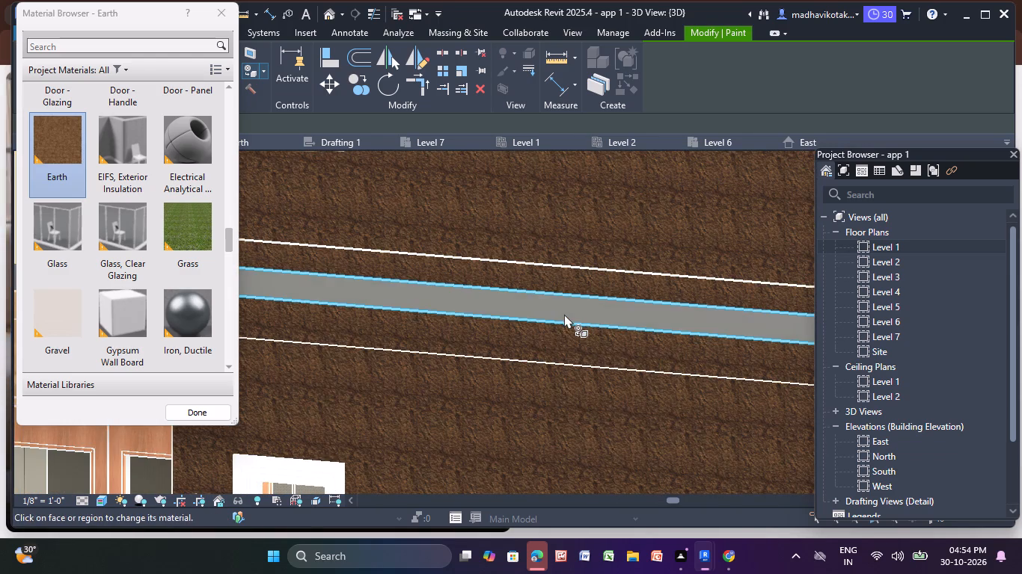
Paint the two-window wall on the floor directly above the ground floor with Earth.
scroll(564, 314, down, 12)
middle_drag(565, 336, 535, 288)
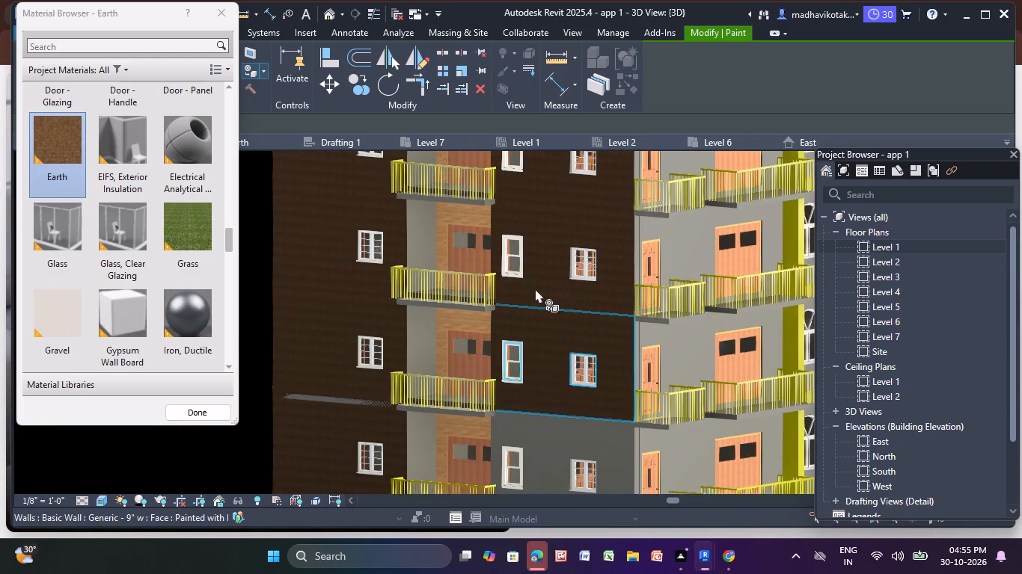
middle_drag(535, 288, 466, 187)
click(462, 287)
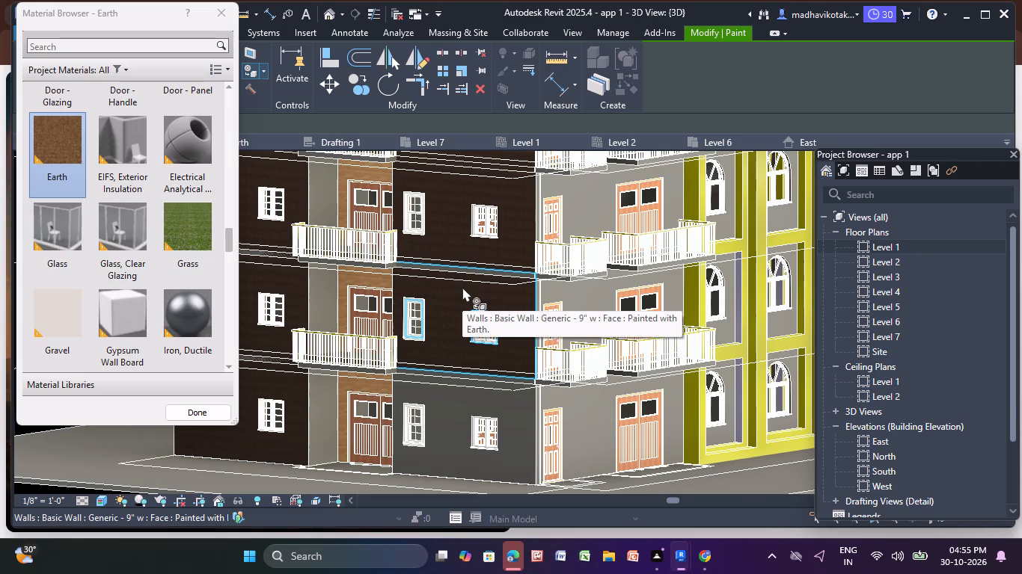
Paint the slab edge directly above the second-lowest floor's two-window wall with Earth.
scroll(462, 304, up, 1)
scroll(490, 223, up, 9)
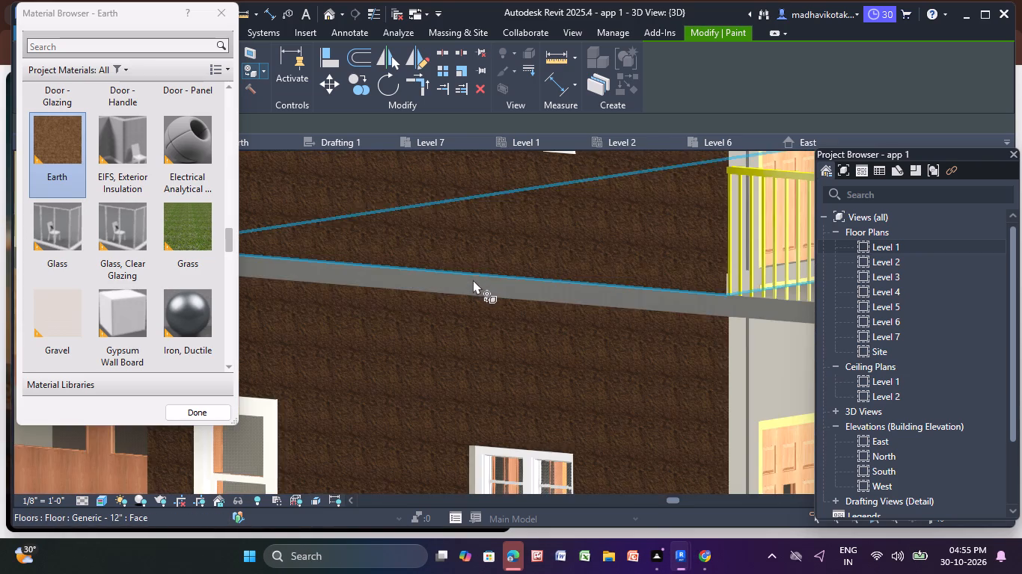
click(469, 283)
Paint the ground floor's two-window wall with Earth.
scroll(465, 293, down, 6)
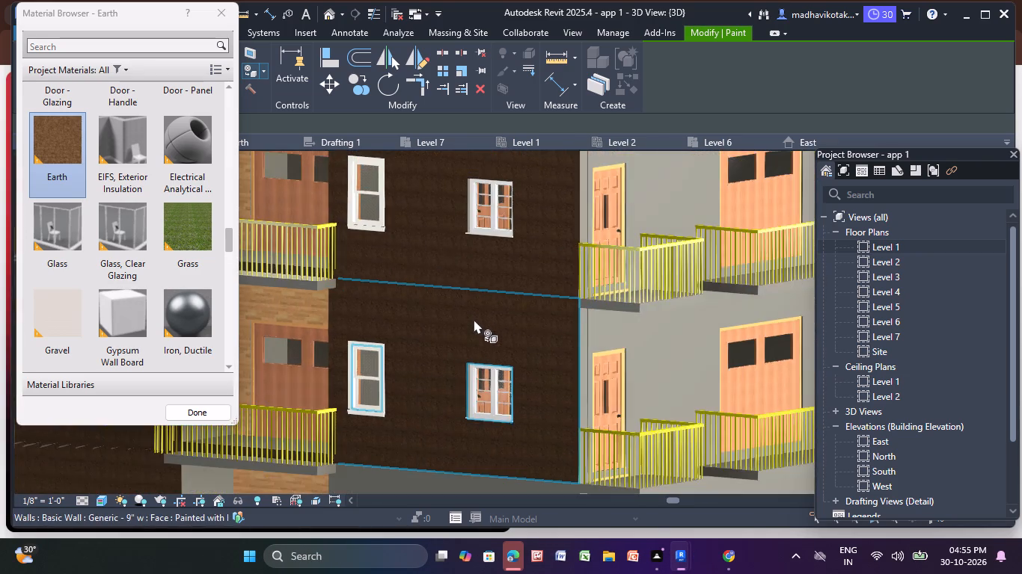
middle_drag(474, 319, 378, 173)
click(391, 348)
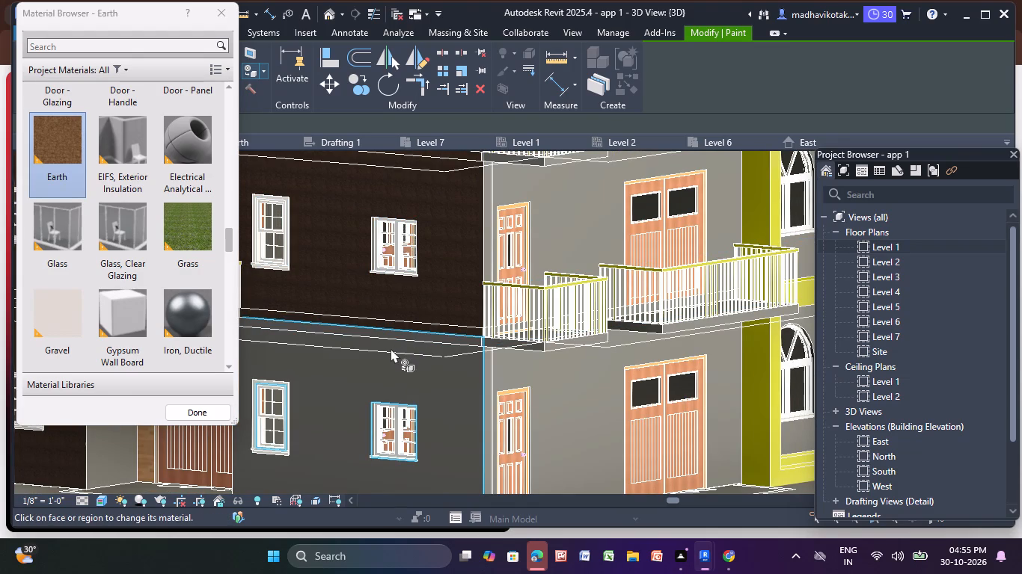
Paint the slab edge between the ground floor's and second-lowest floor's two-window walls with Earth.
scroll(397, 333, up, 3)
click(397, 333)
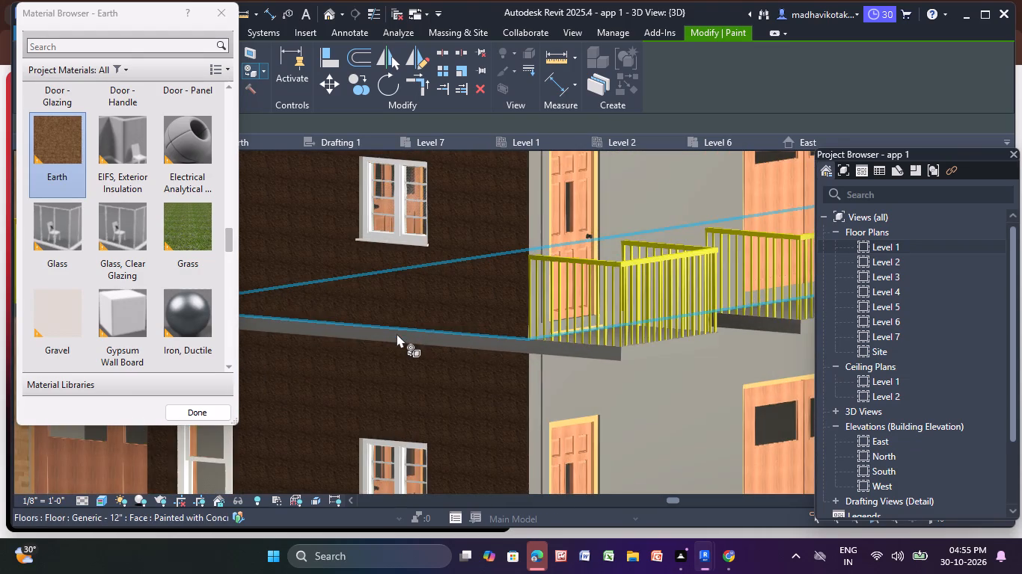
click(397, 333)
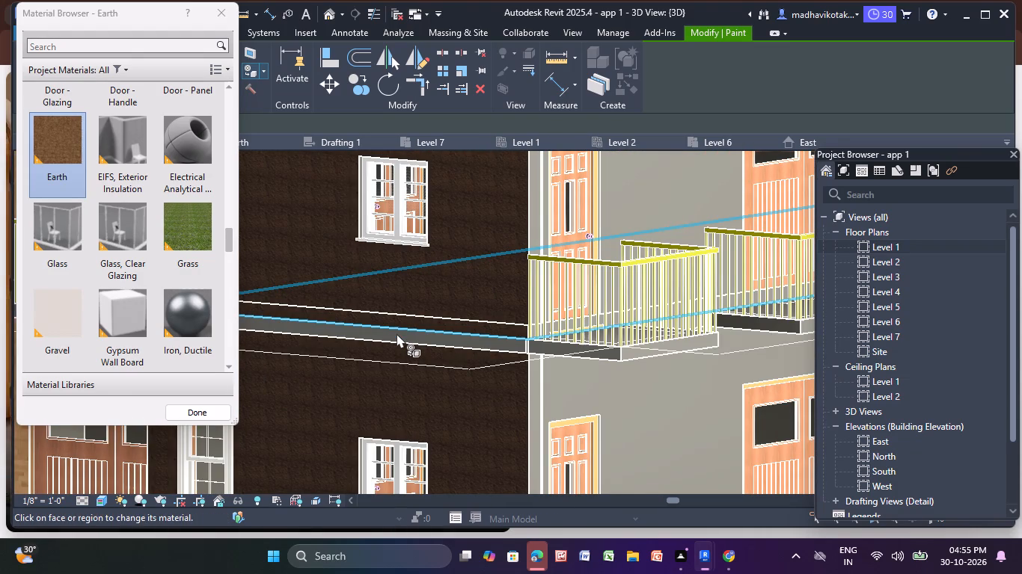
click(383, 334)
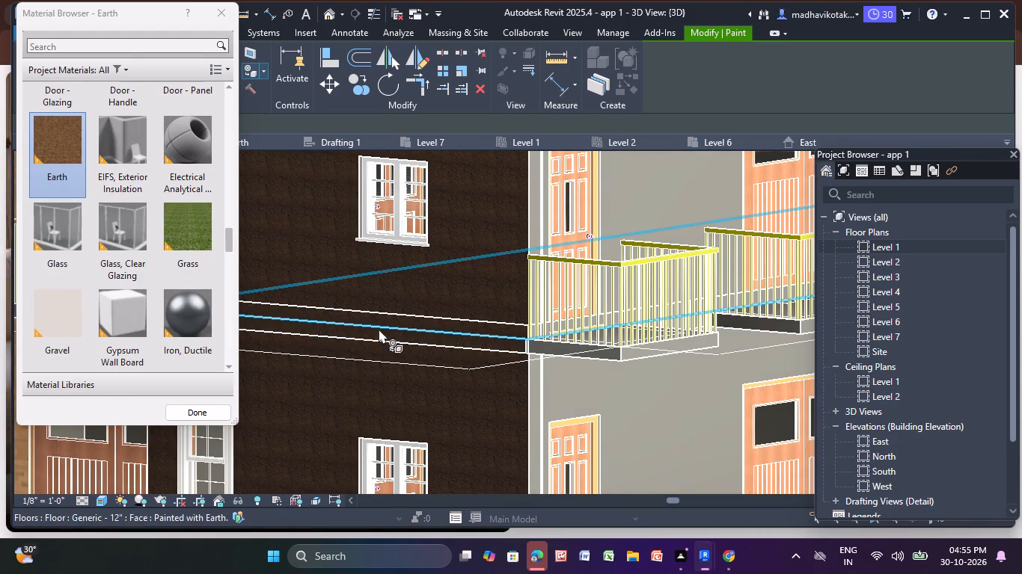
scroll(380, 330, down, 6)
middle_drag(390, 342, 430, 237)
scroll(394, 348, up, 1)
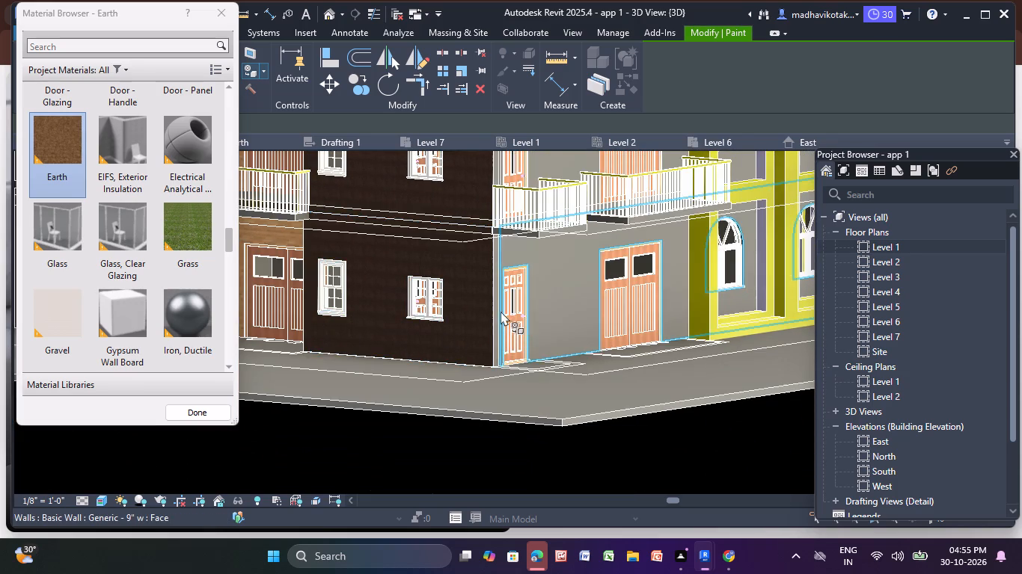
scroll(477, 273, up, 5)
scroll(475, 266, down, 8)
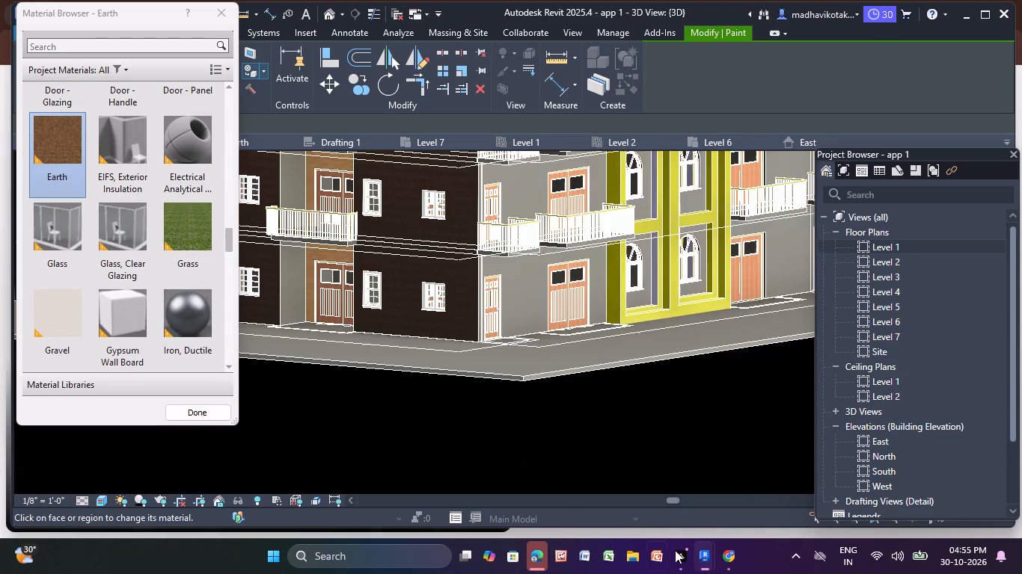
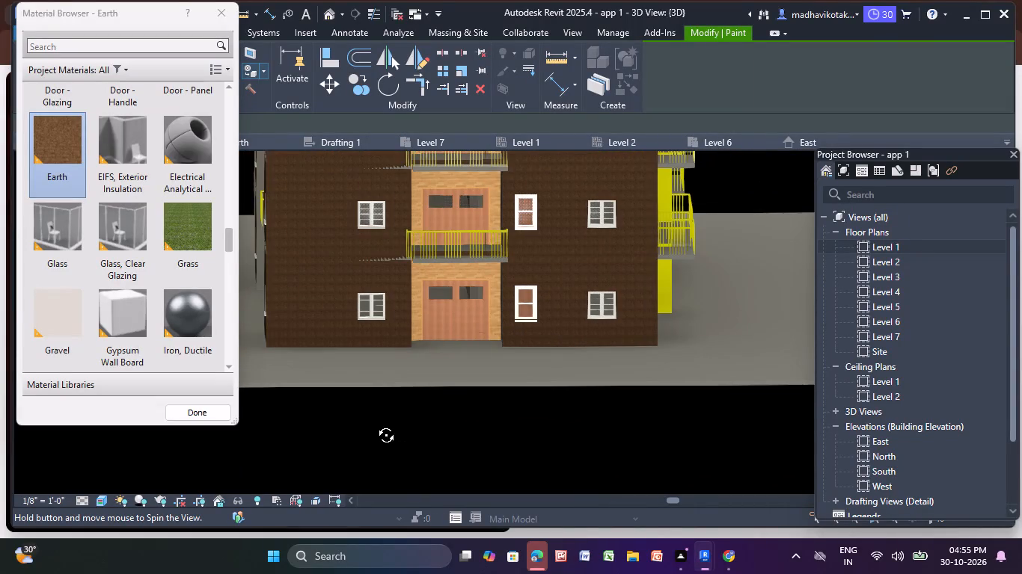
Examine the whole apartment building from the Earth-painted facade around to the side with the paired arched windows and balconies.
scroll(371, 416, down, 6)
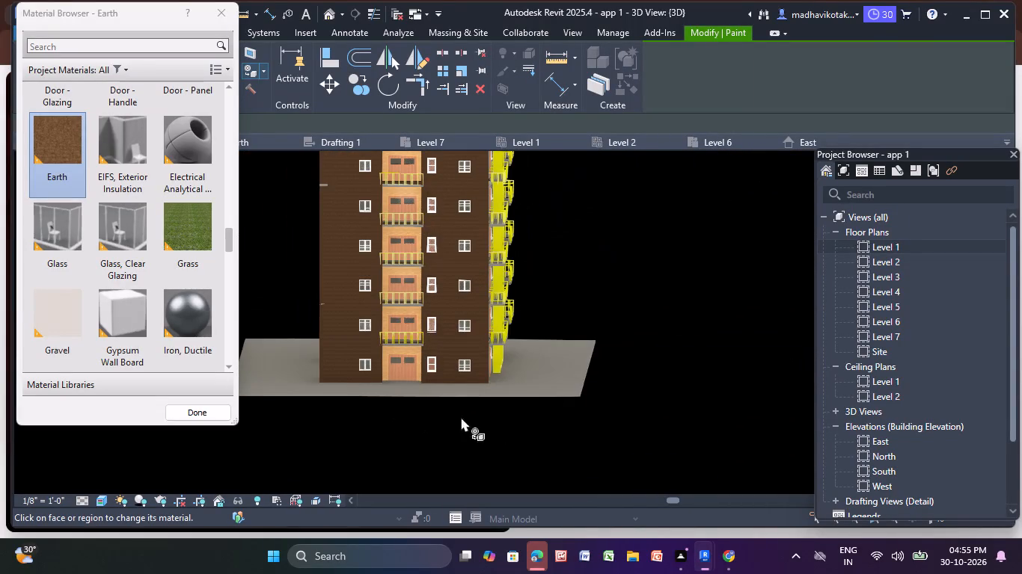
scroll(543, 416, down, 2)
shift+middle_drag(533, 421, 483, 425)
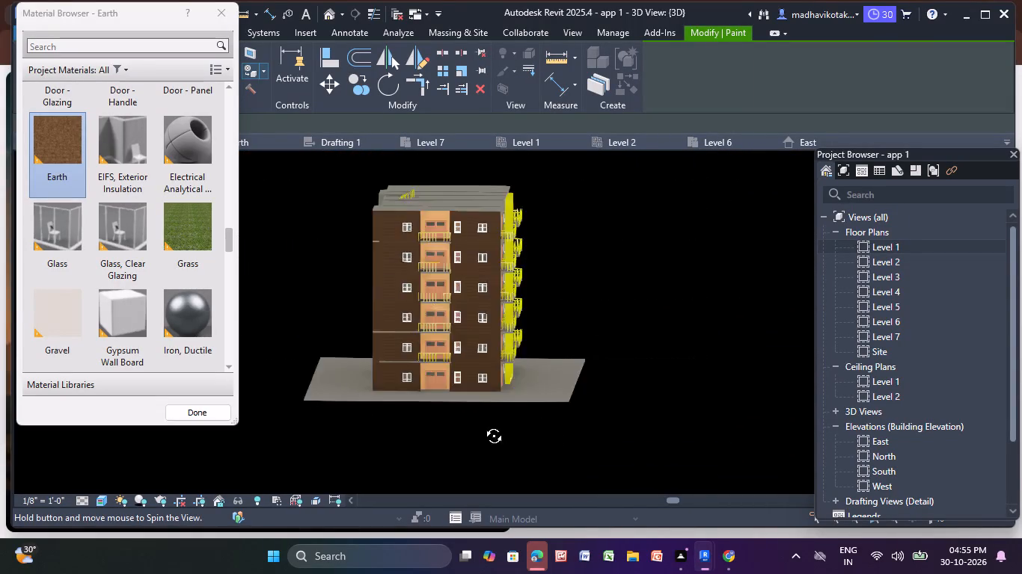
shift+middle_drag(483, 425, 337, 428)
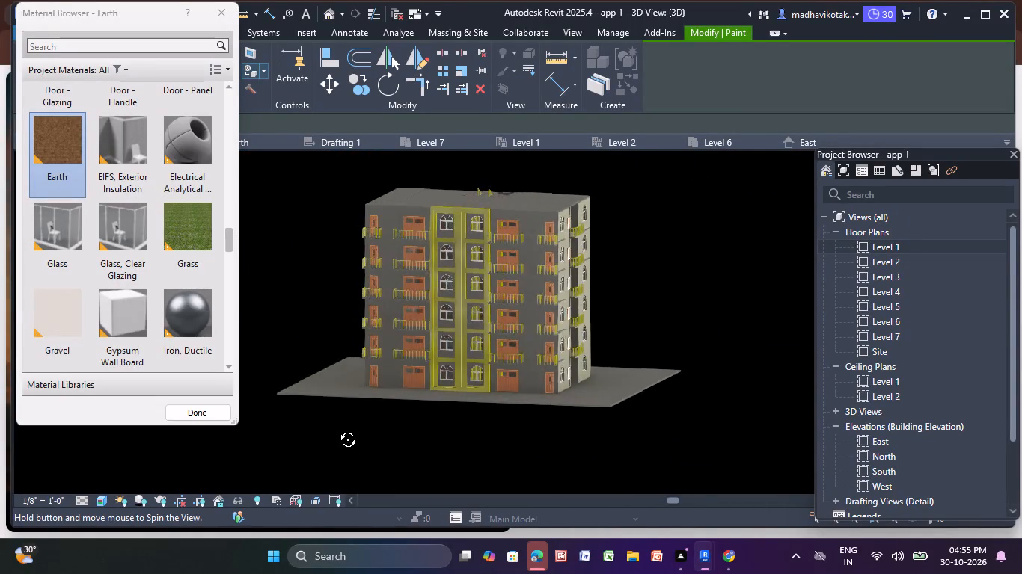
shift+middle_drag(337, 428, 370, 436)
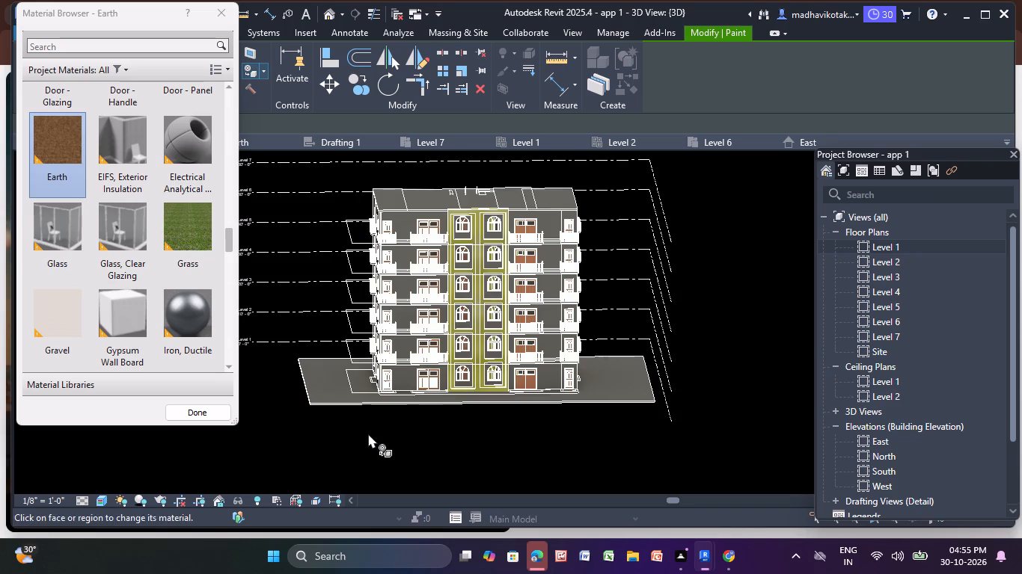
shift+middle_drag(368, 433, 341, 424)
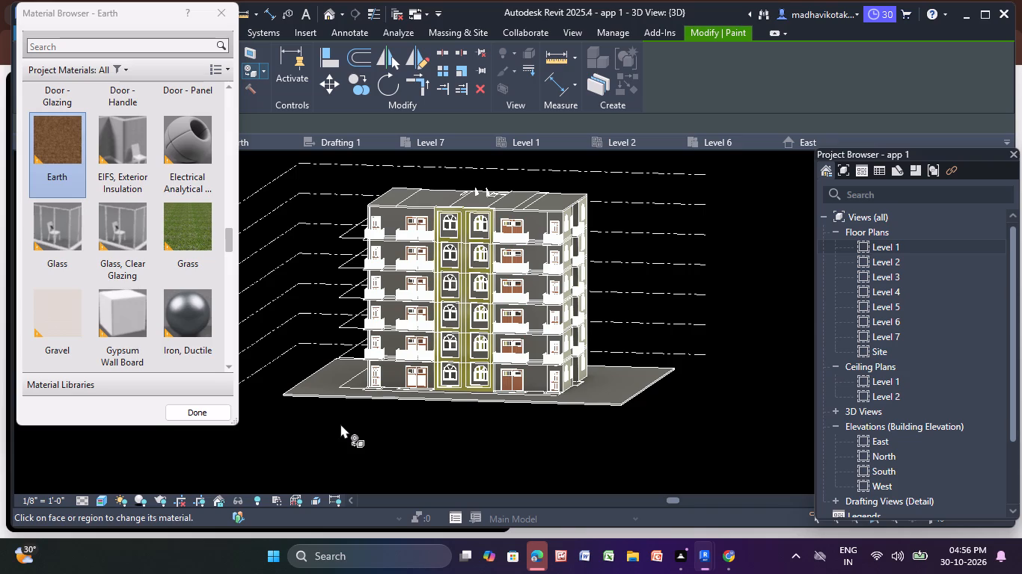
shift+middle_drag(388, 425, 406, 435)
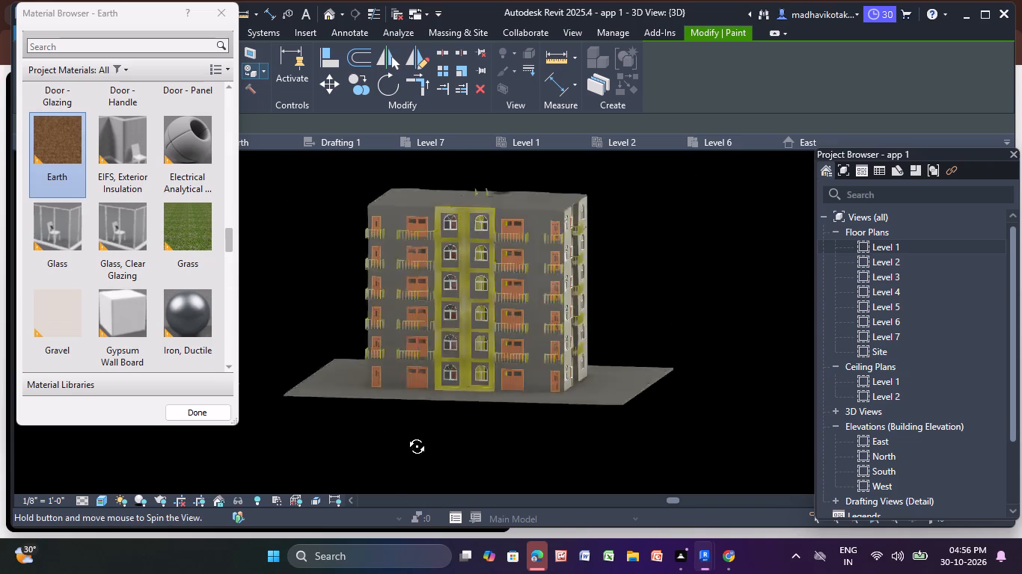
shift+middle_drag(406, 435, 422, 441)
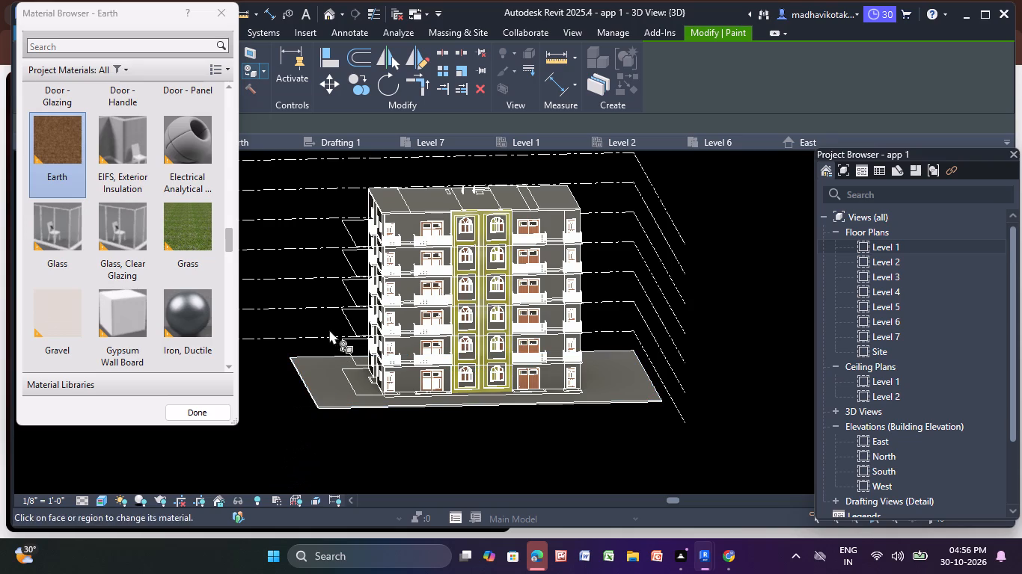
middle_drag(530, 430, 438, 466)
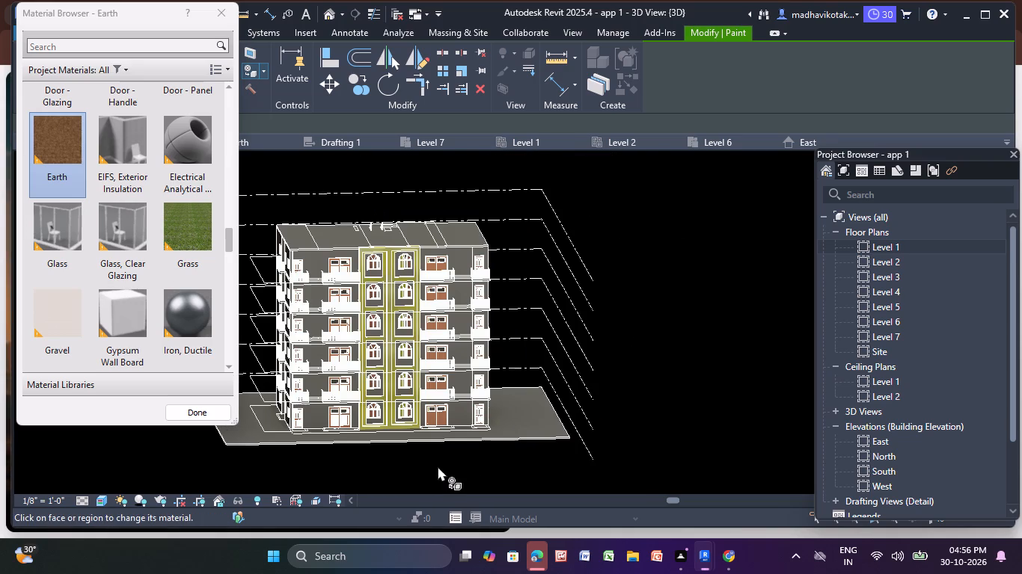
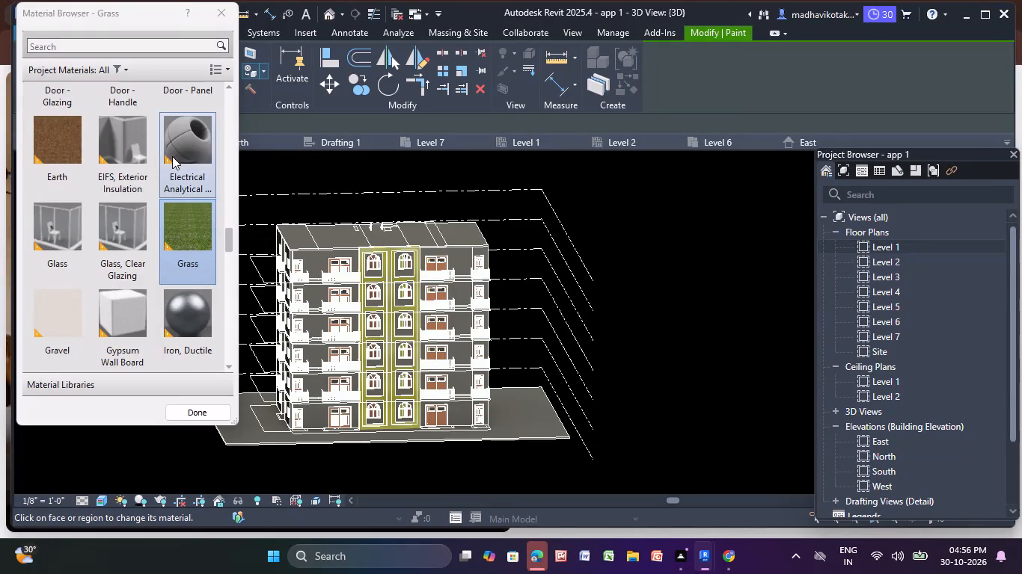
Paint the top-storey wall face beside the paired arched windows with the EIFS, Exterior Insulation material.
click(114, 146)
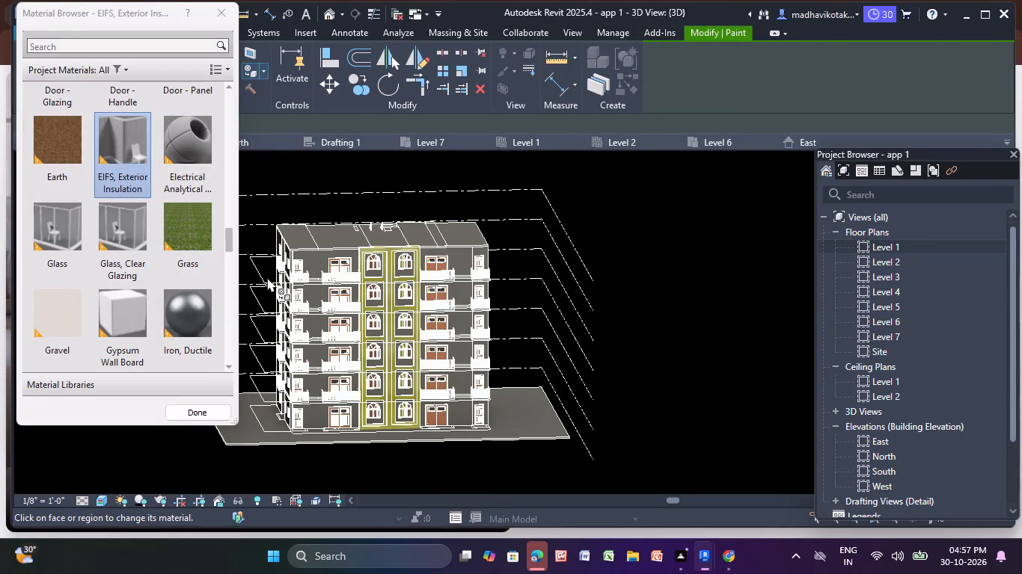
scroll(340, 262, up, 5)
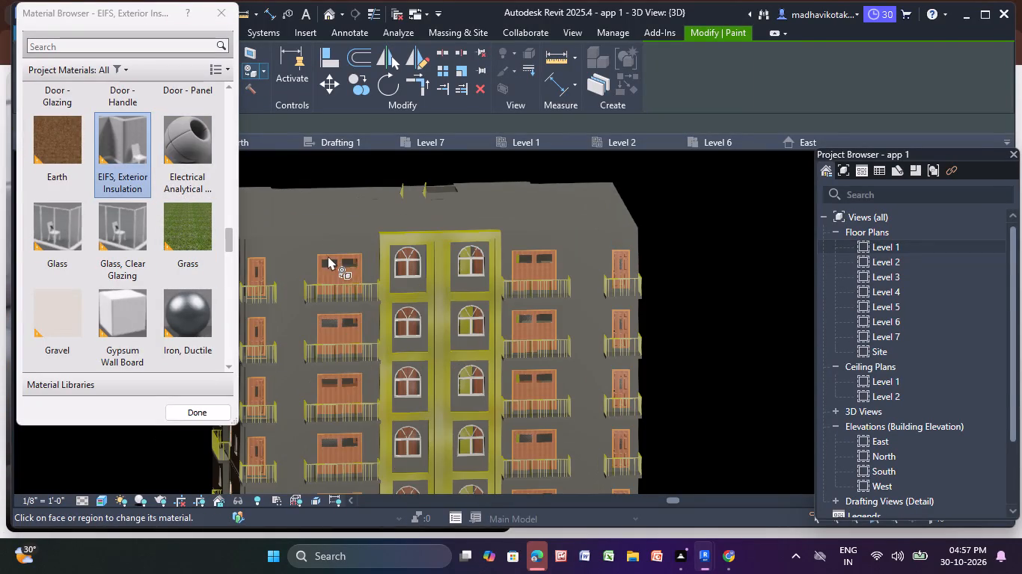
scroll(275, 248, up, 6)
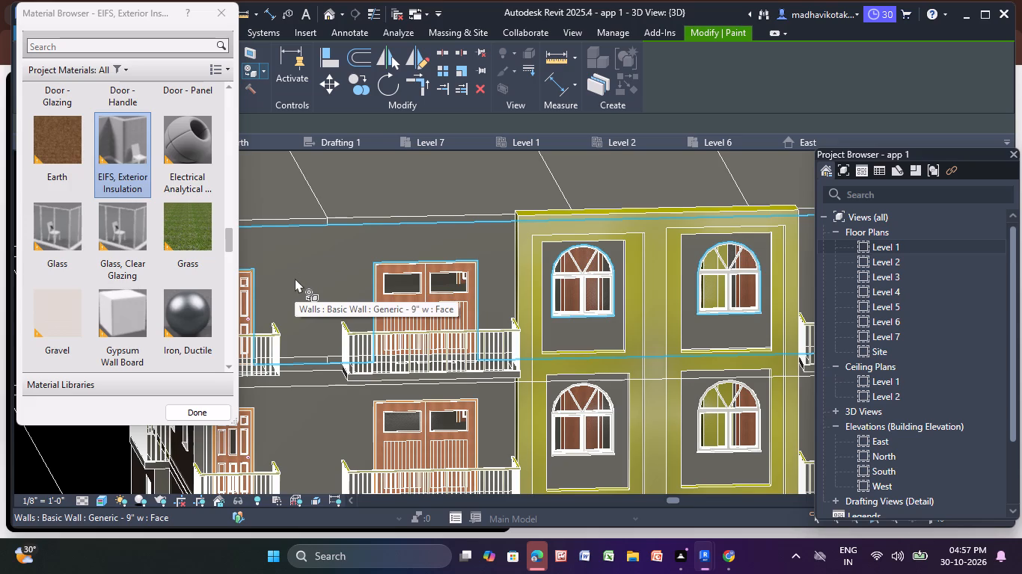
click(295, 278)
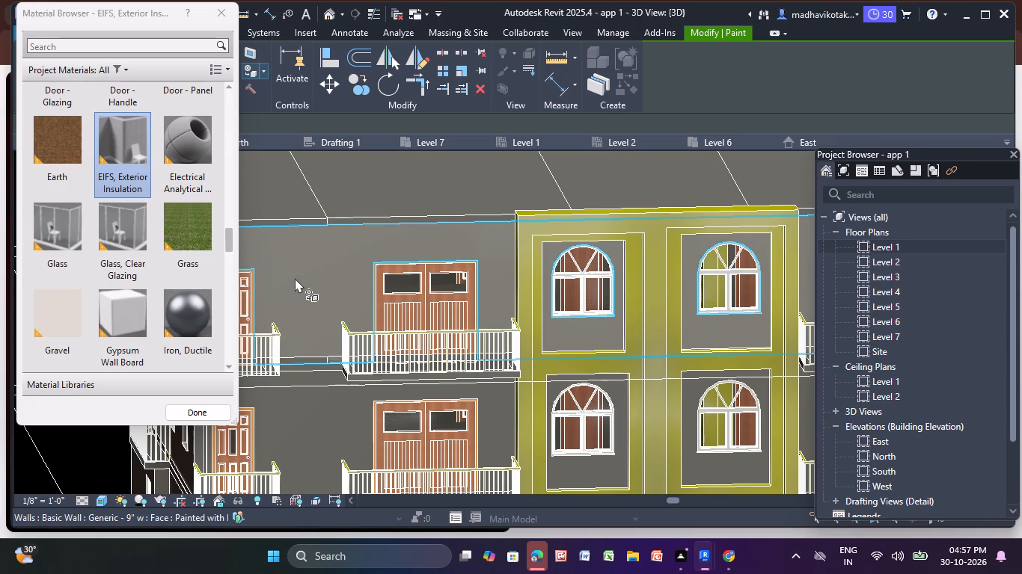
scroll(295, 278, down, 6)
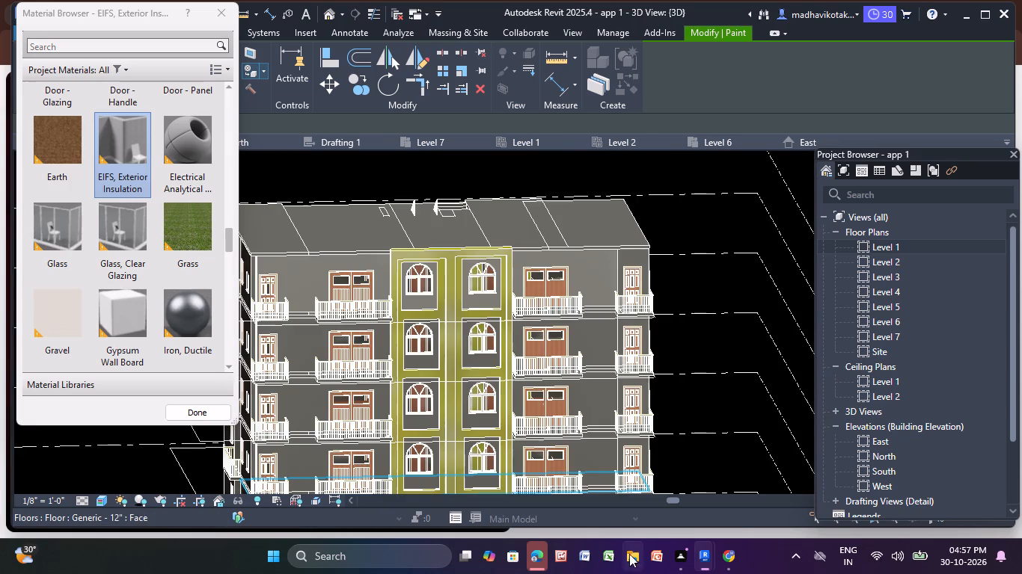
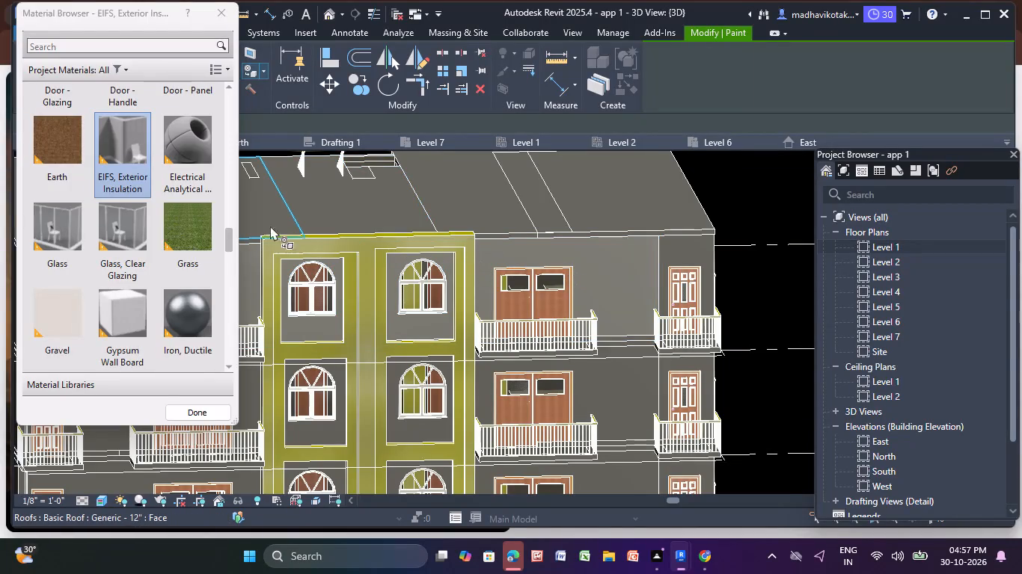
Paint the long wall face of all six storeys on the paired arched-window side with the Grass material.
click(193, 220)
middle_drag(266, 281, 388, 263)
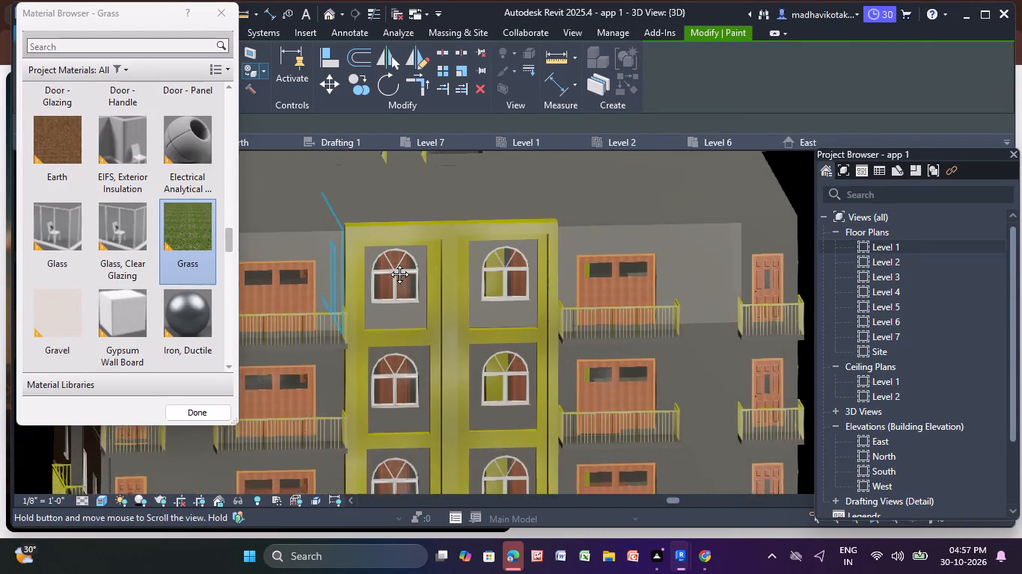
middle_drag(388, 263, 448, 264)
click(346, 238)
click(340, 241)
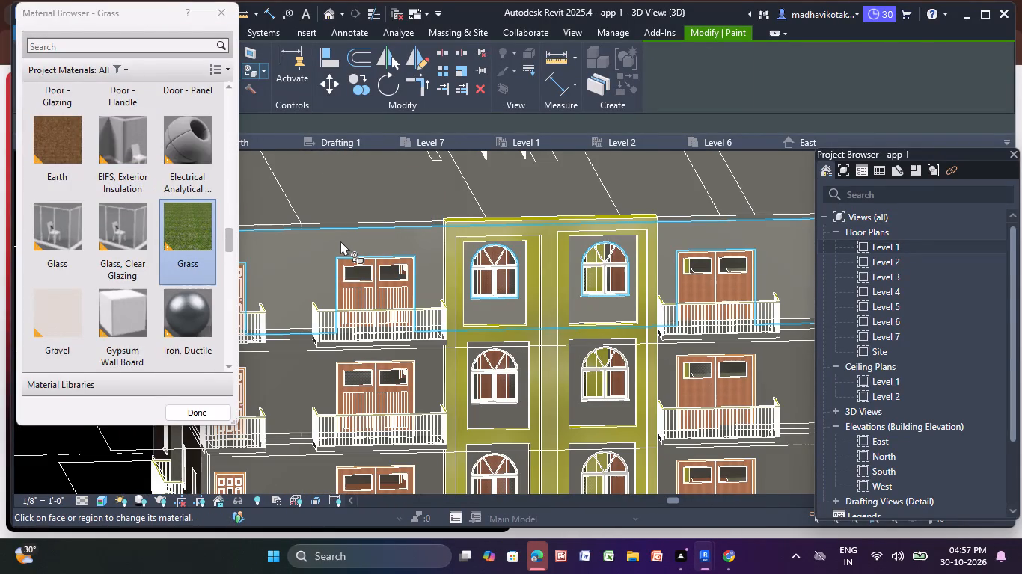
scroll(325, 268, down, 6)
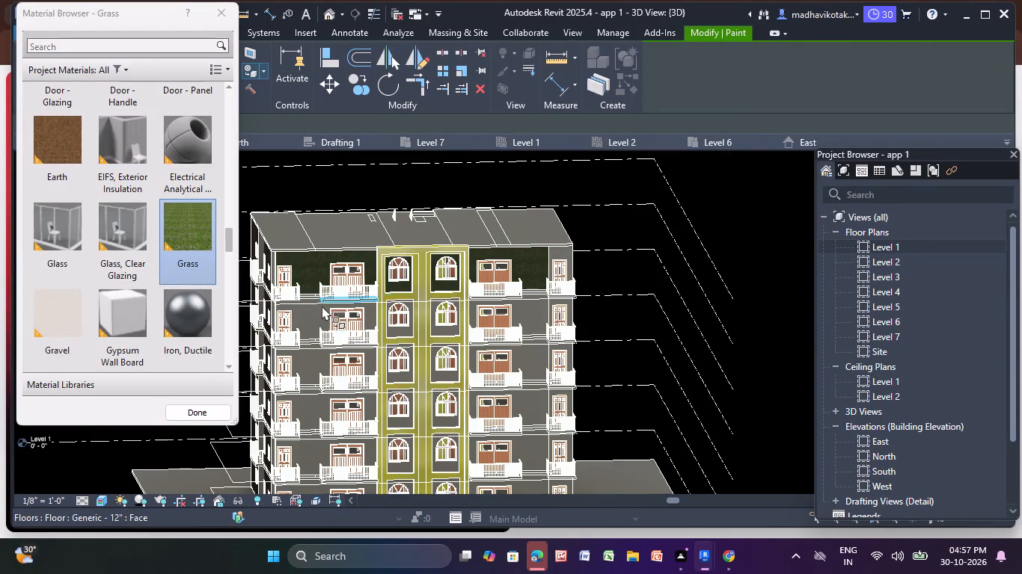
click(310, 313)
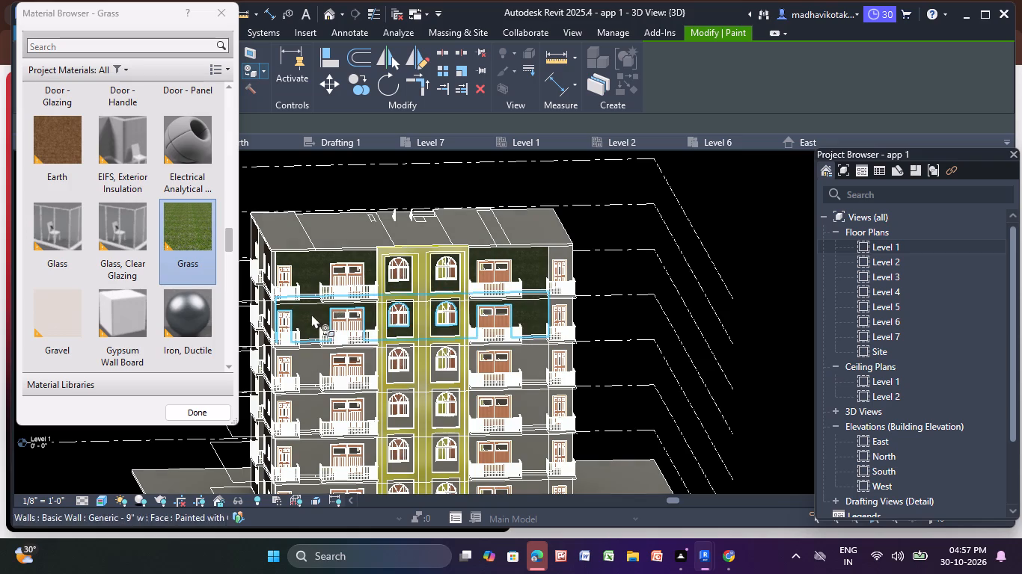
click(300, 368)
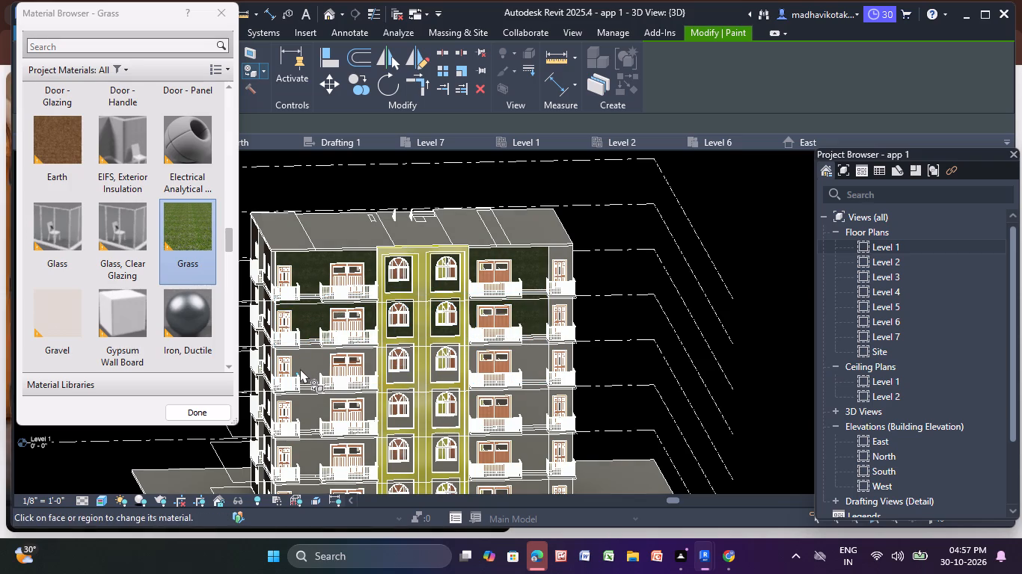
click(305, 362)
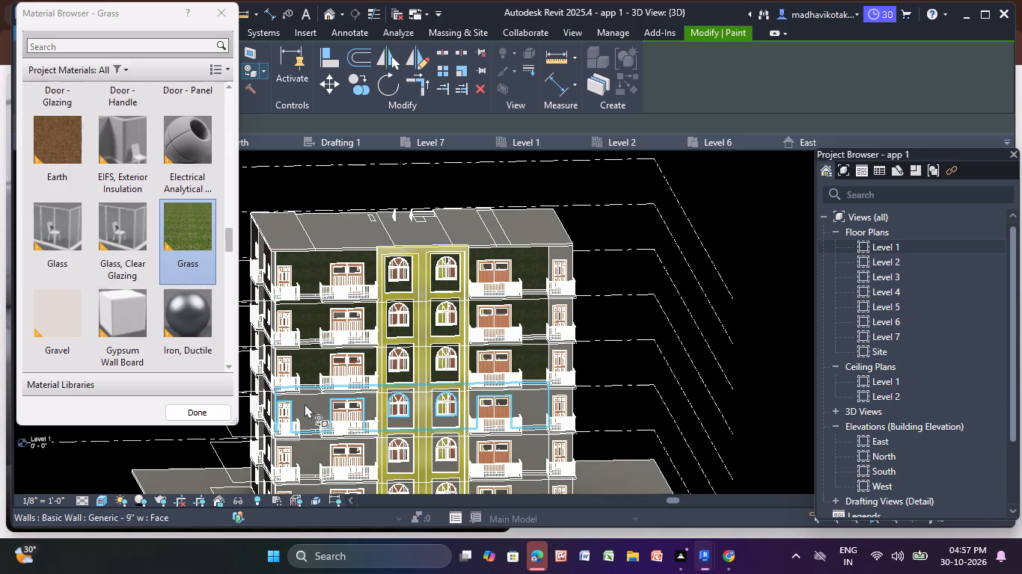
click(308, 406)
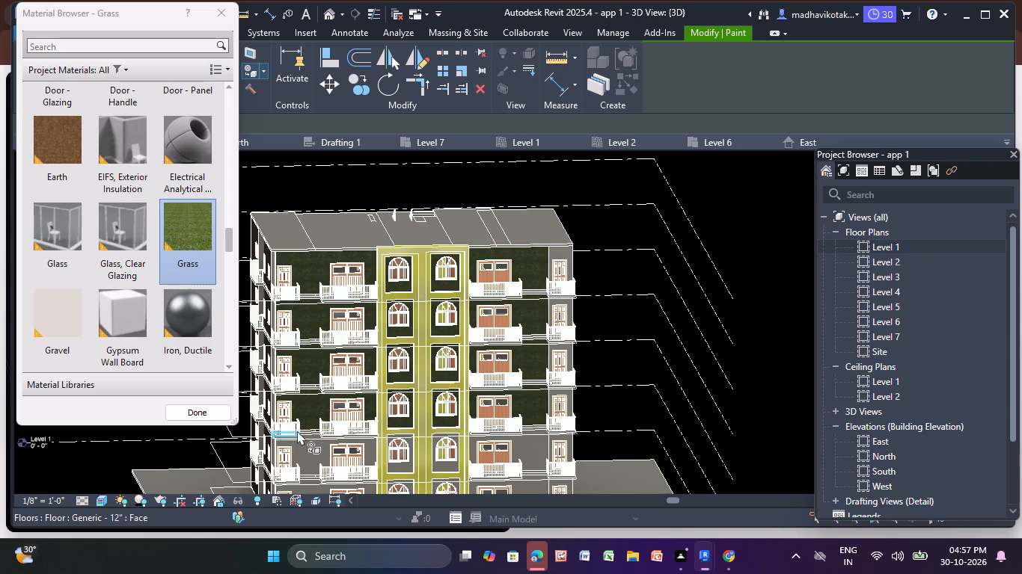
click(310, 449)
middle_drag(310, 447, 300, 394)
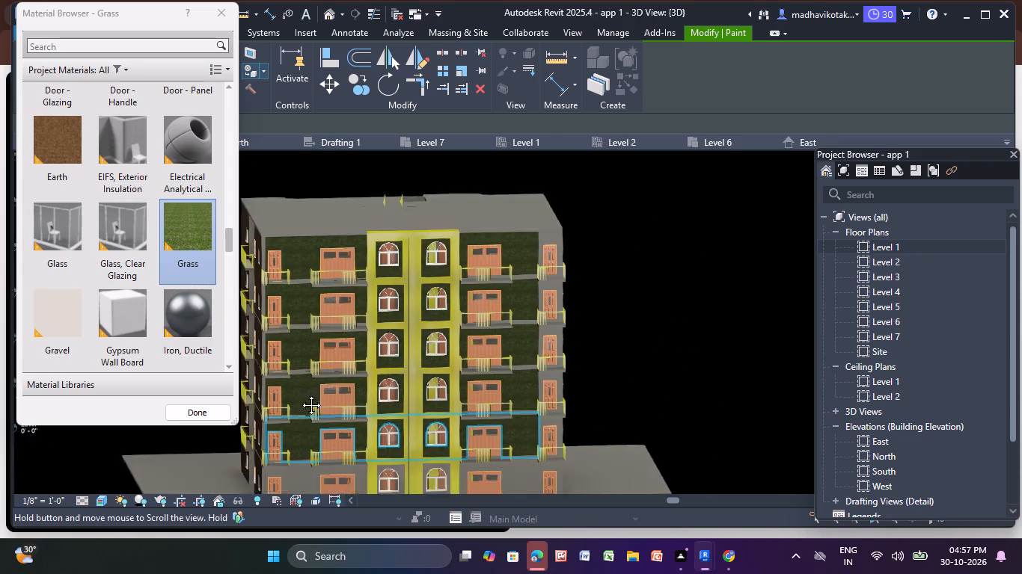
middle_drag(300, 394, 318, 305)
click(310, 373)
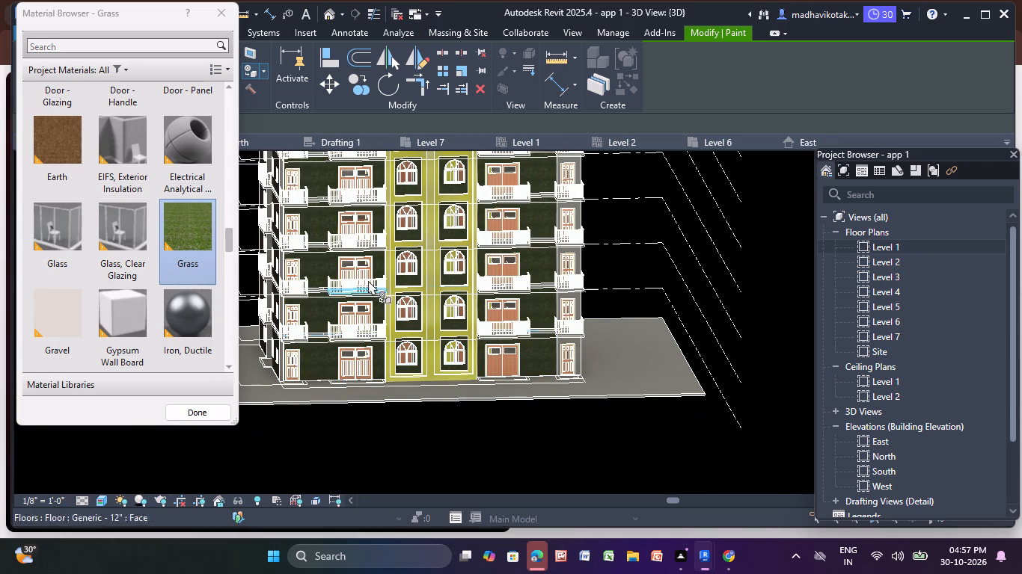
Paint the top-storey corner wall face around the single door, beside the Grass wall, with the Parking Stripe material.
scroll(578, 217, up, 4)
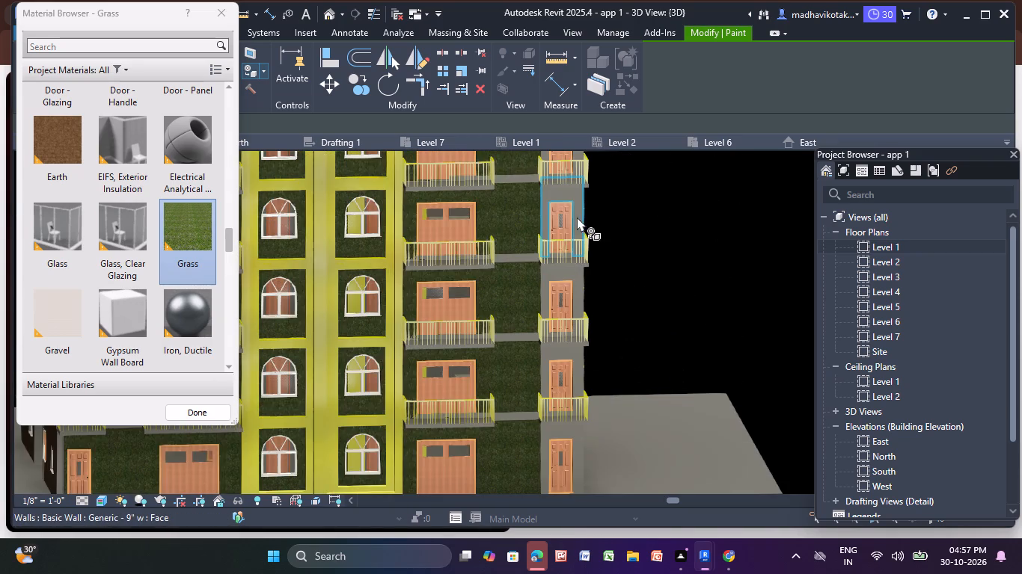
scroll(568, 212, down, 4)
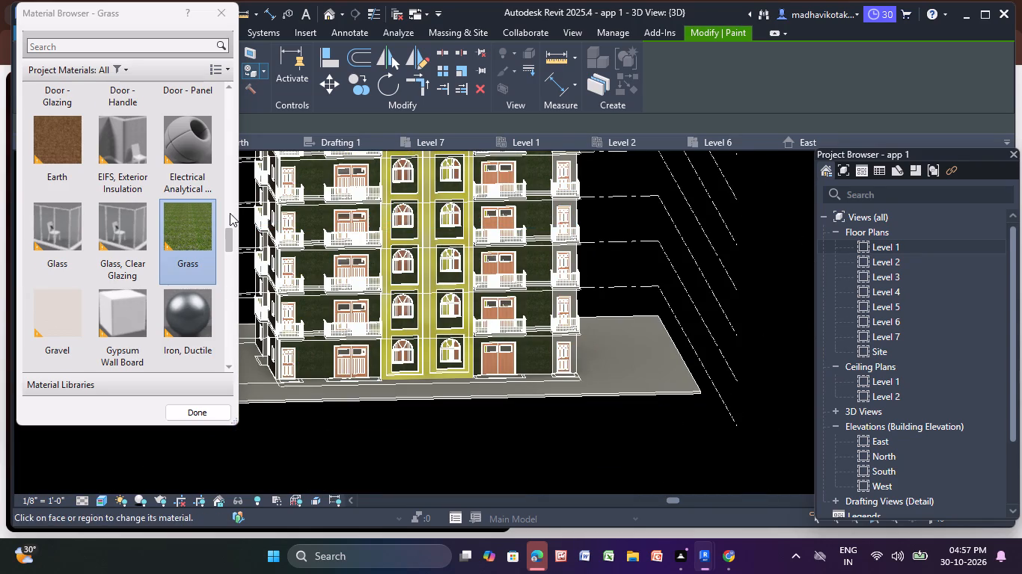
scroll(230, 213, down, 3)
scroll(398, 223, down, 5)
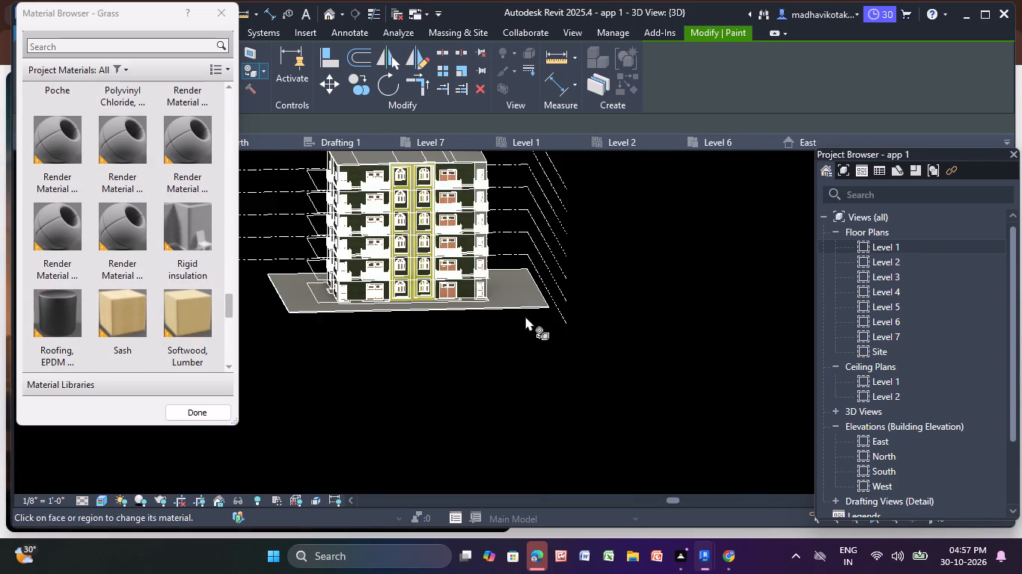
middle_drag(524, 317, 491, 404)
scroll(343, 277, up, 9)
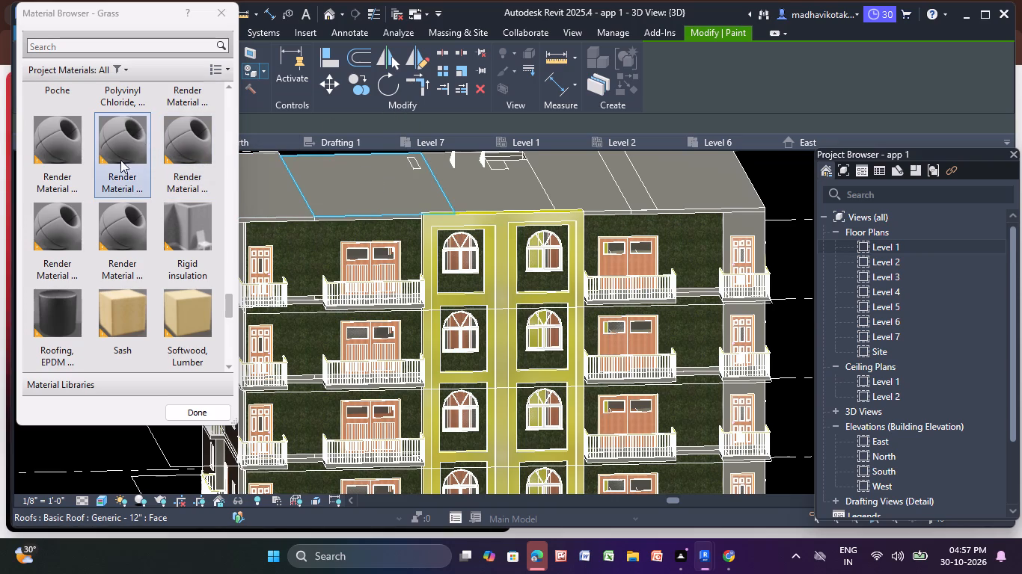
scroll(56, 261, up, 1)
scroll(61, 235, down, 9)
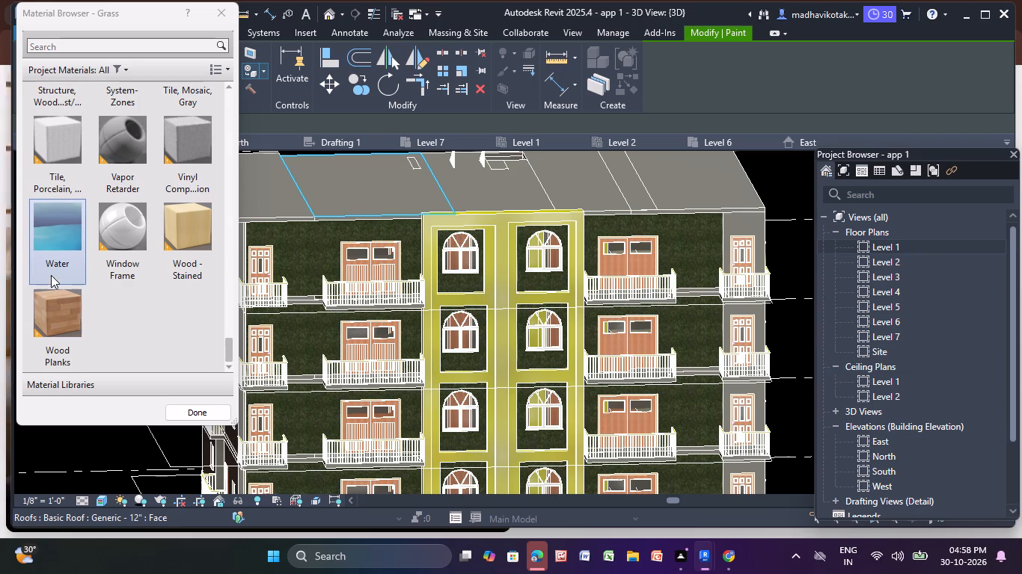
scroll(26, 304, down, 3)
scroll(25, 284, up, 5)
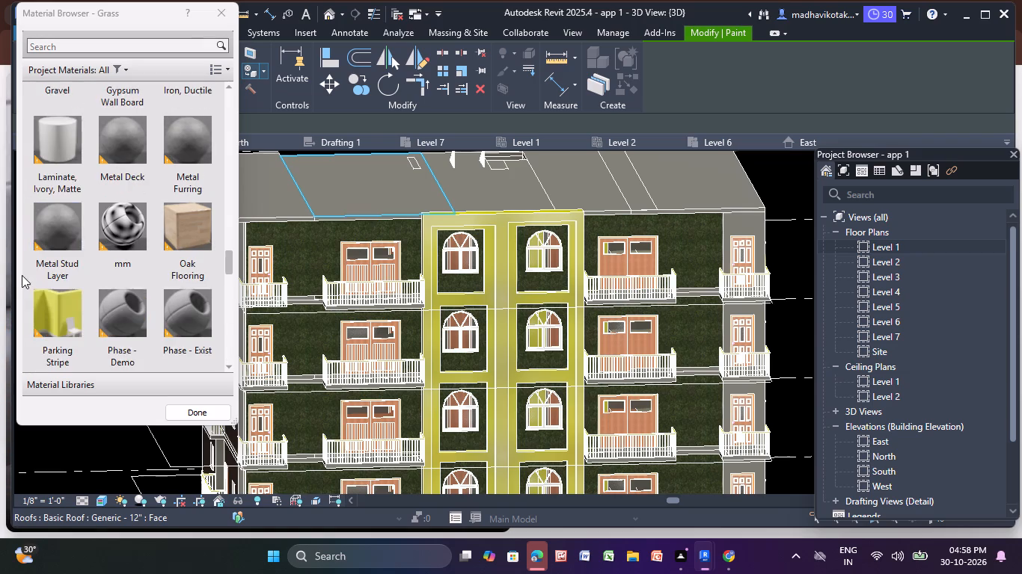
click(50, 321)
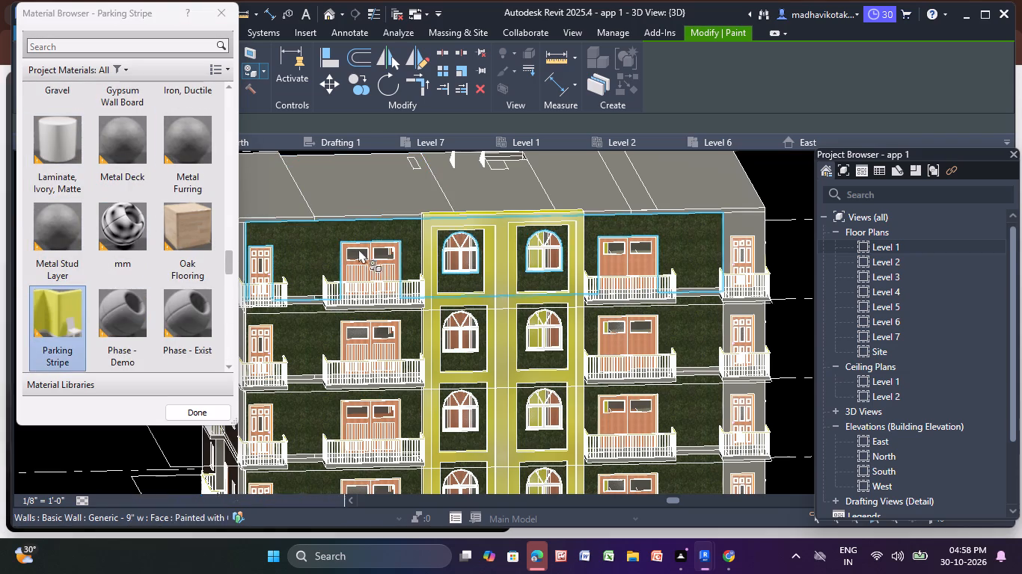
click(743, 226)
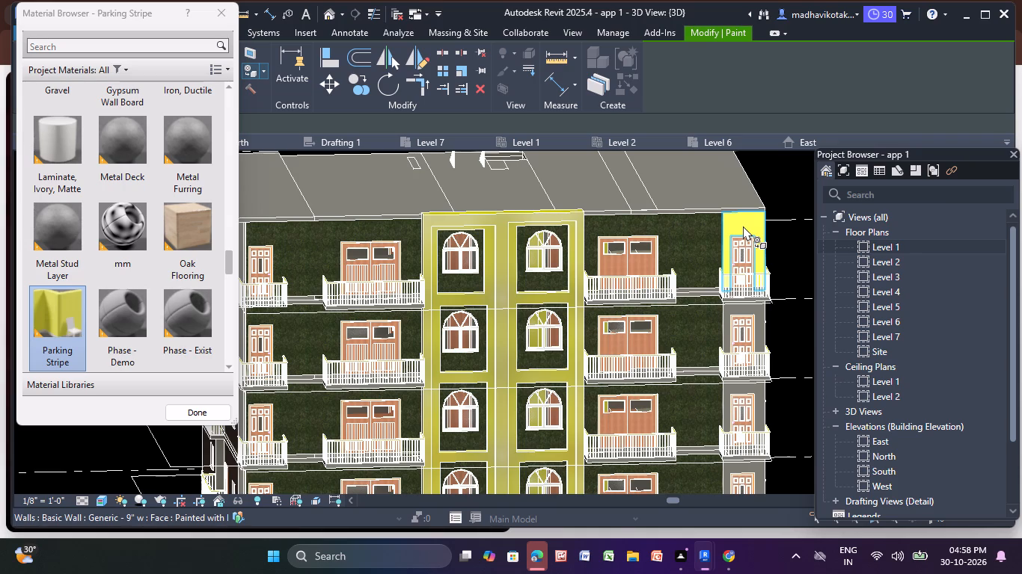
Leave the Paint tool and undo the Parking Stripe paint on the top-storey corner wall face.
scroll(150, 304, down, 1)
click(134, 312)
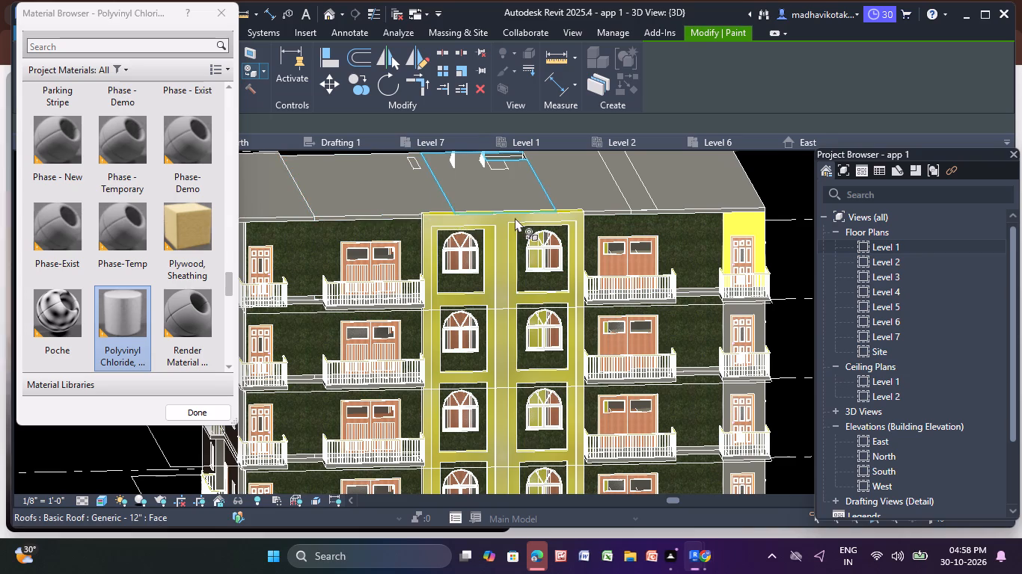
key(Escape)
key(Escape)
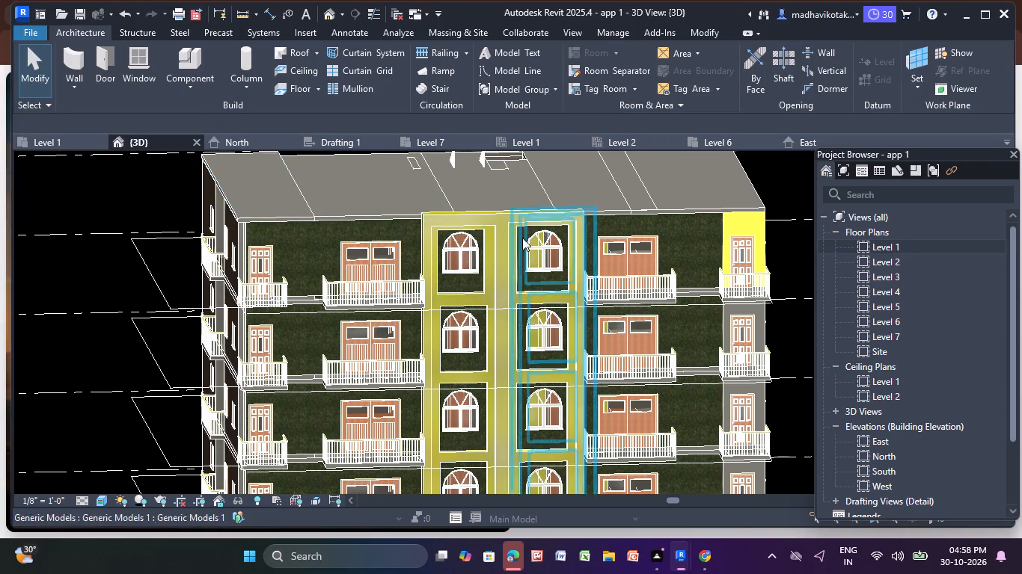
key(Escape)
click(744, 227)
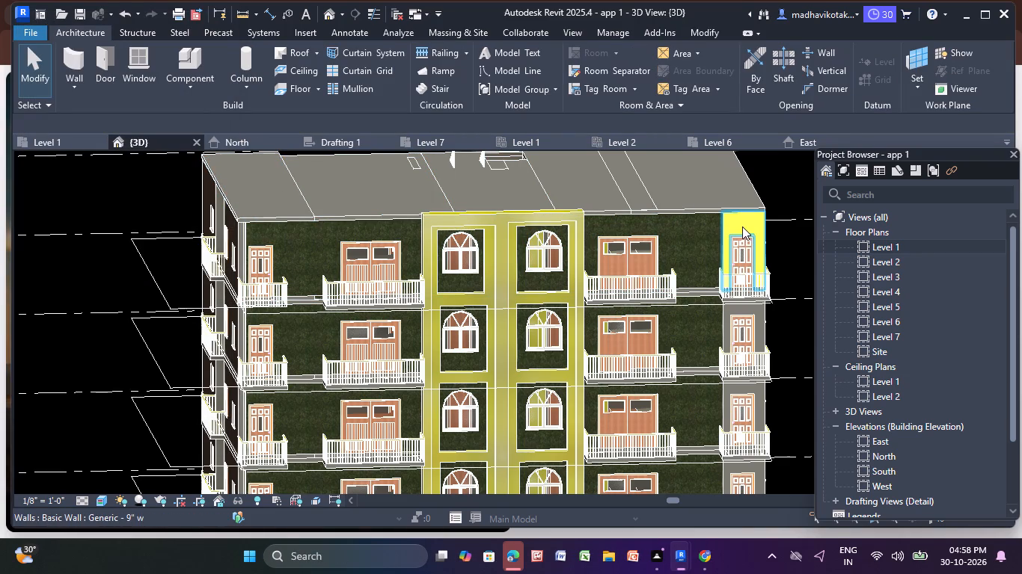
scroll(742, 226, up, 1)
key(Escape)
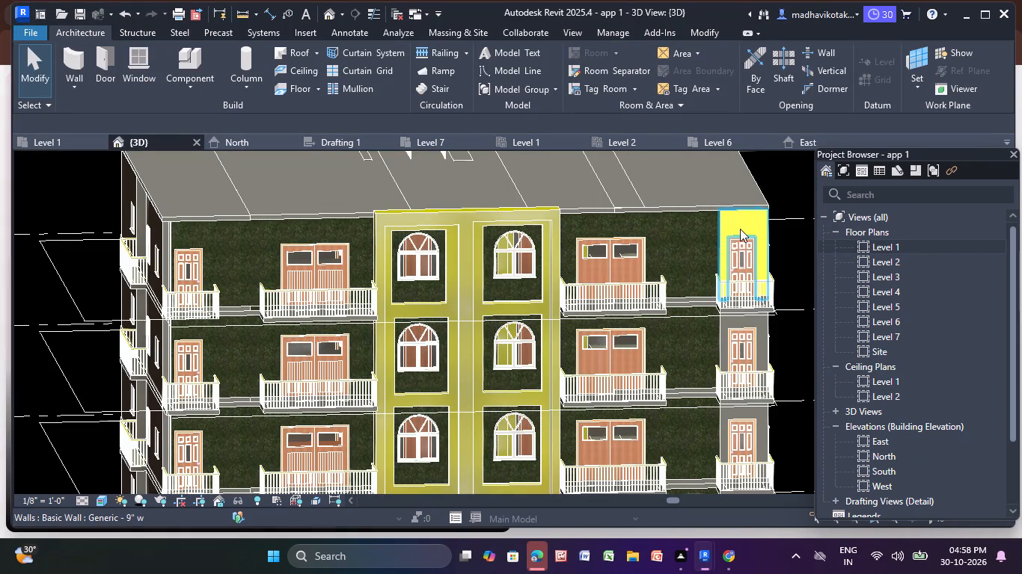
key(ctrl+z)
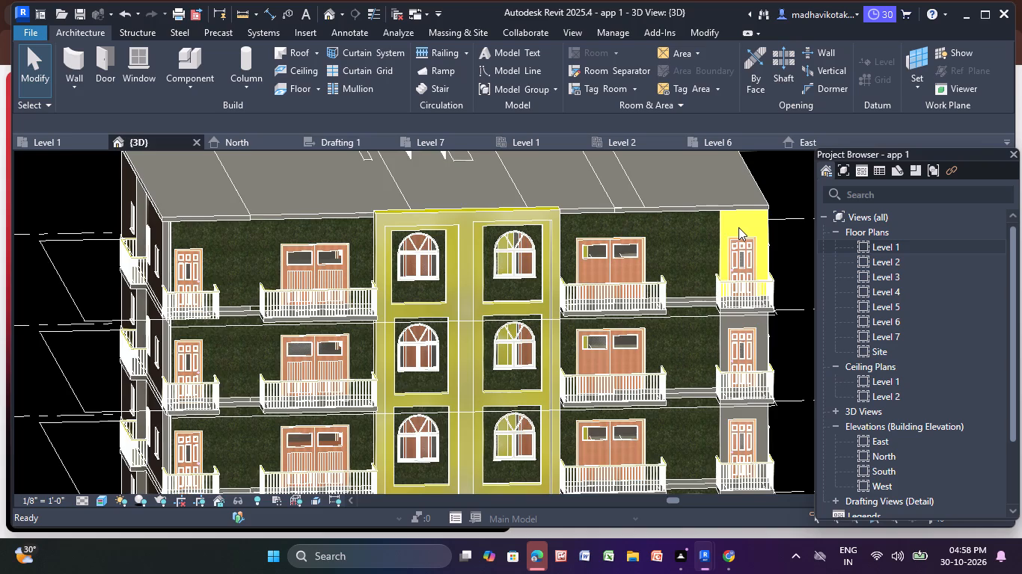
Examine the painted facades and the corner walls from several sides of the apartment building.
scroll(747, 212, down, 5)
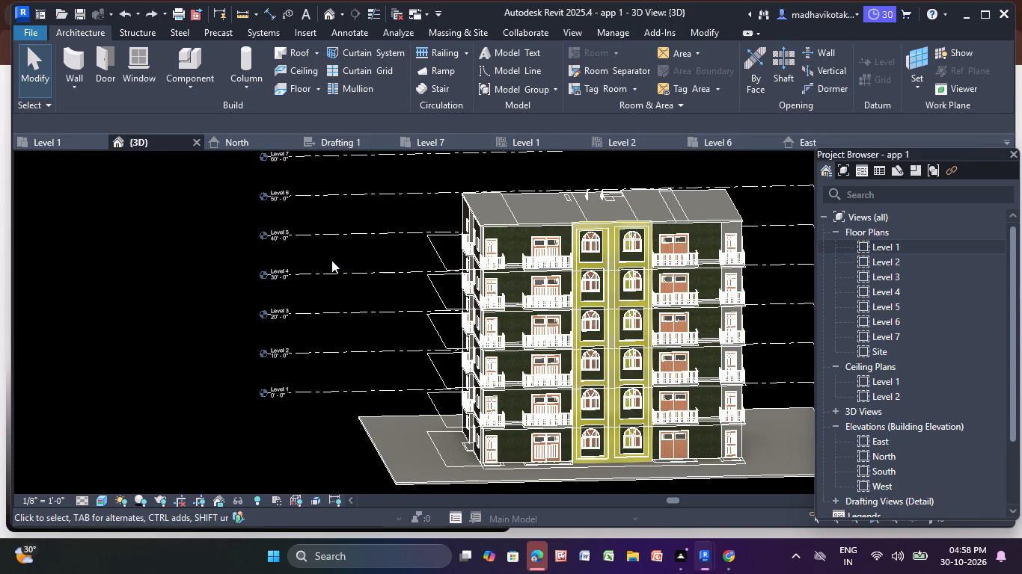
shift+middle_drag(806, 442, 693, 388)
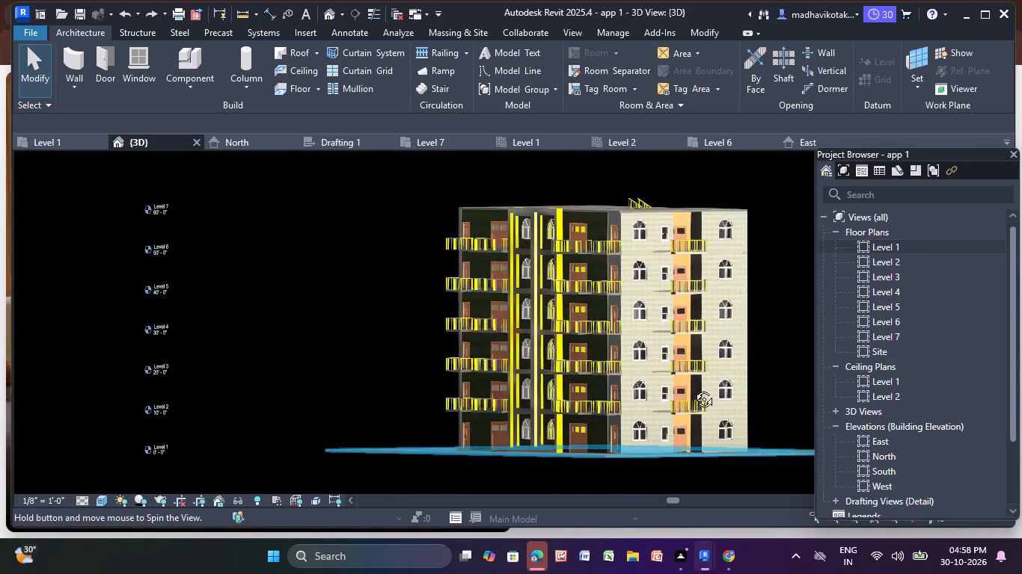
shift+middle_drag(693, 388, 711, 455)
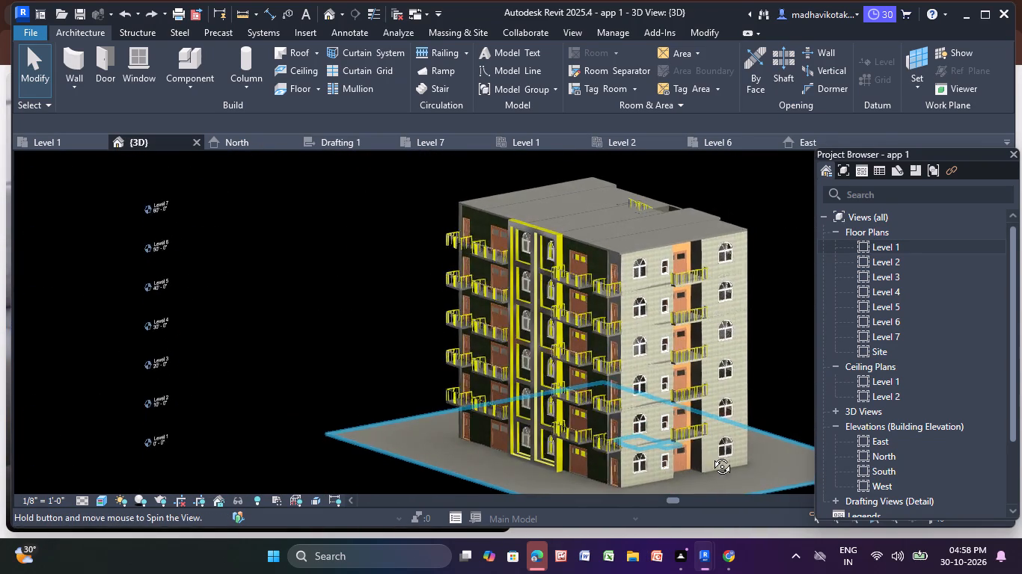
shift+middle_drag(711, 455, 754, 452)
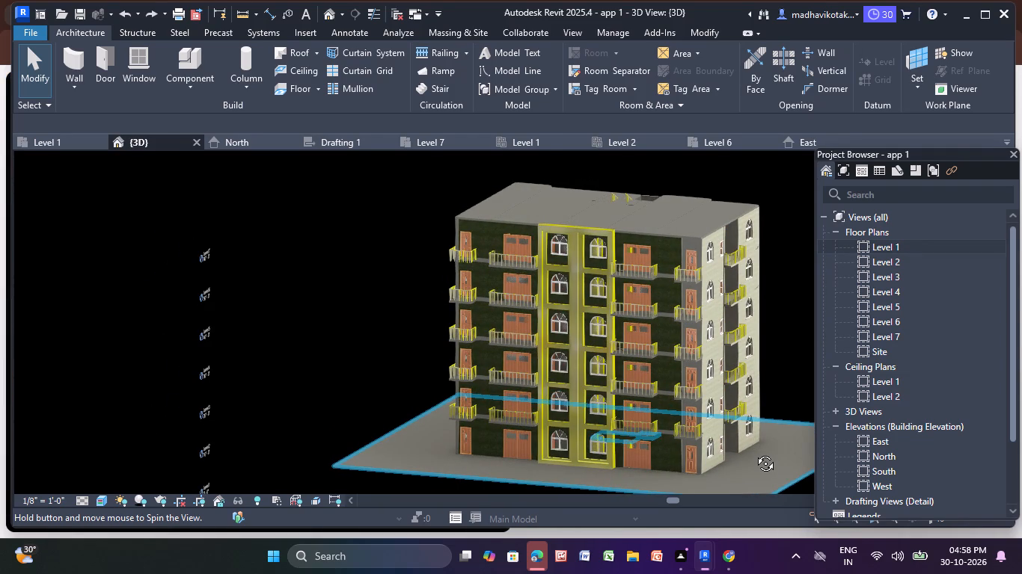
shift+middle_drag(754, 452, 677, 467)
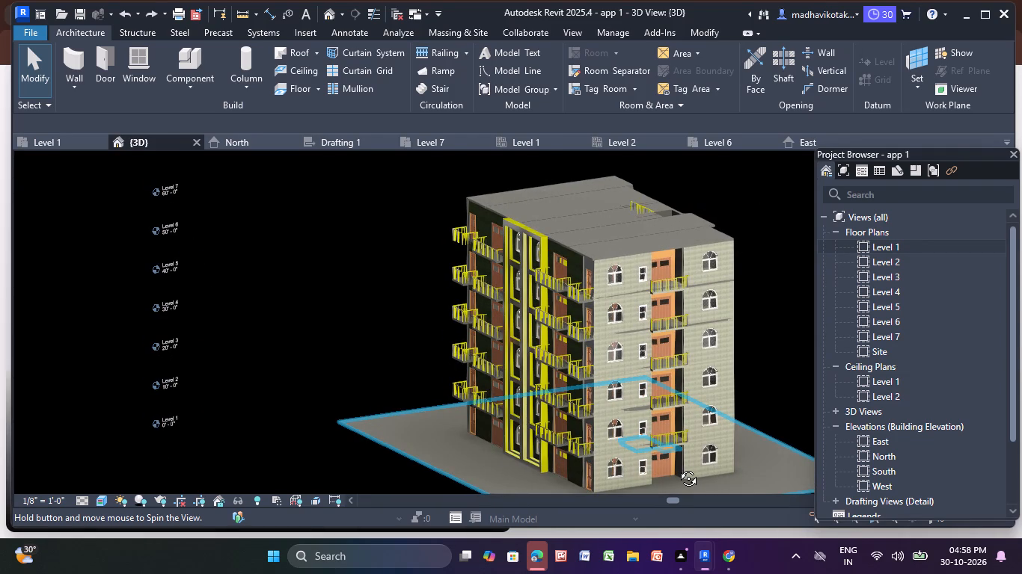
shift+middle_drag(677, 467, 646, 469)
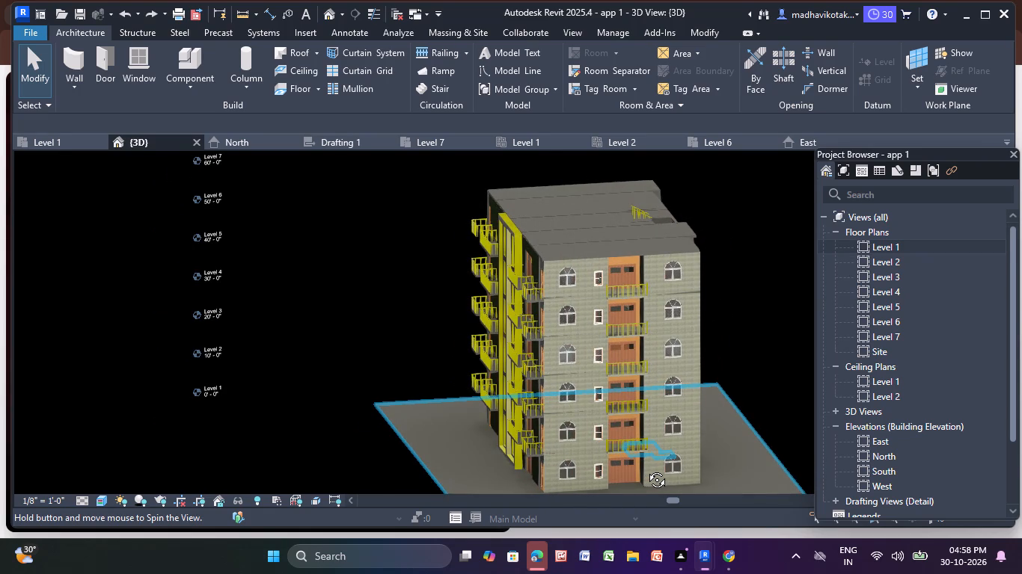
shift+middle_drag(646, 469, 643, 471)
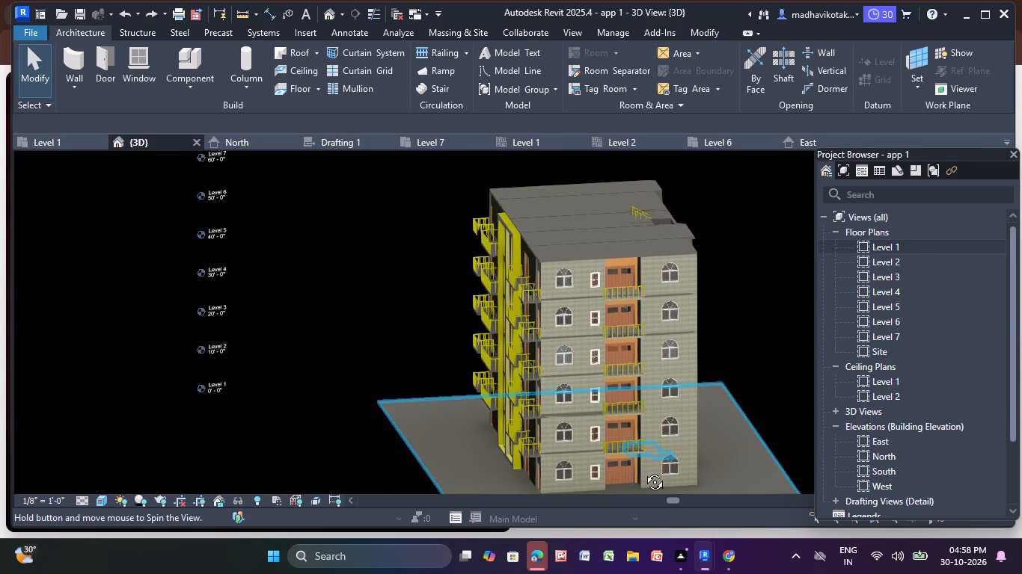
shift+middle_drag(643, 471, 673, 479)
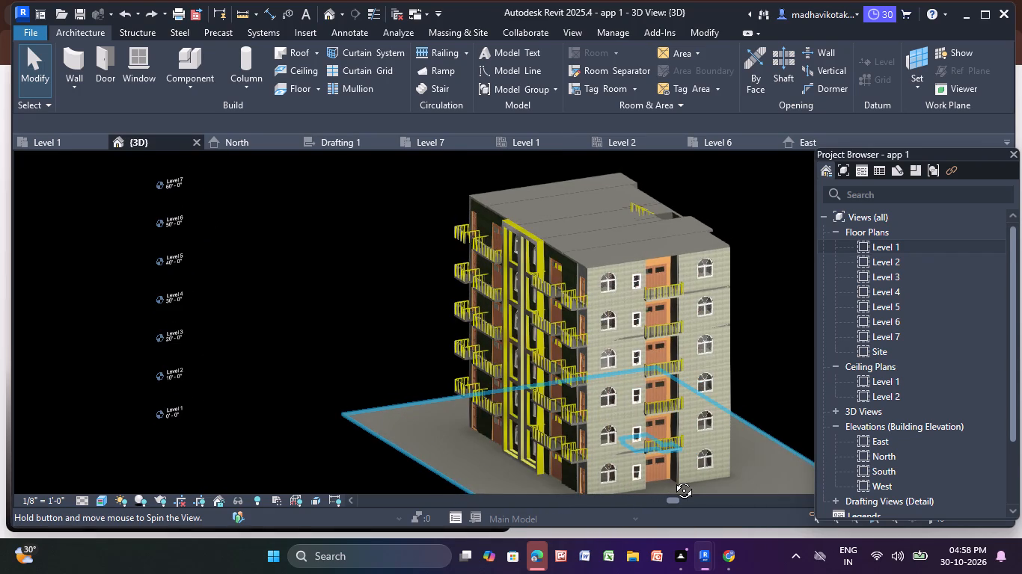
shift+middle_drag(673, 479, 746, 492)
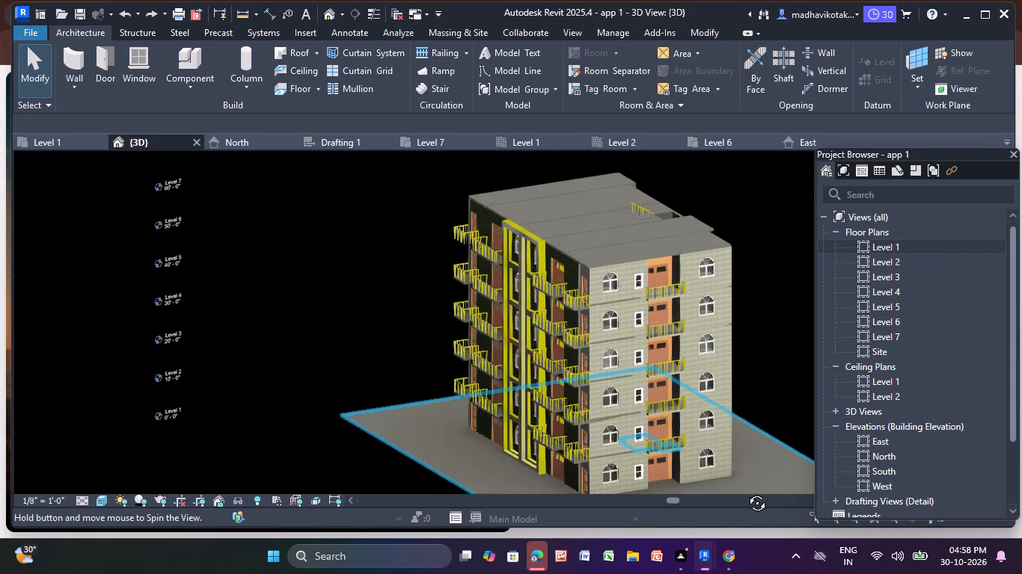
shift+middle_drag(746, 492, 868, 537)
scroll(850, 530, down, 1)
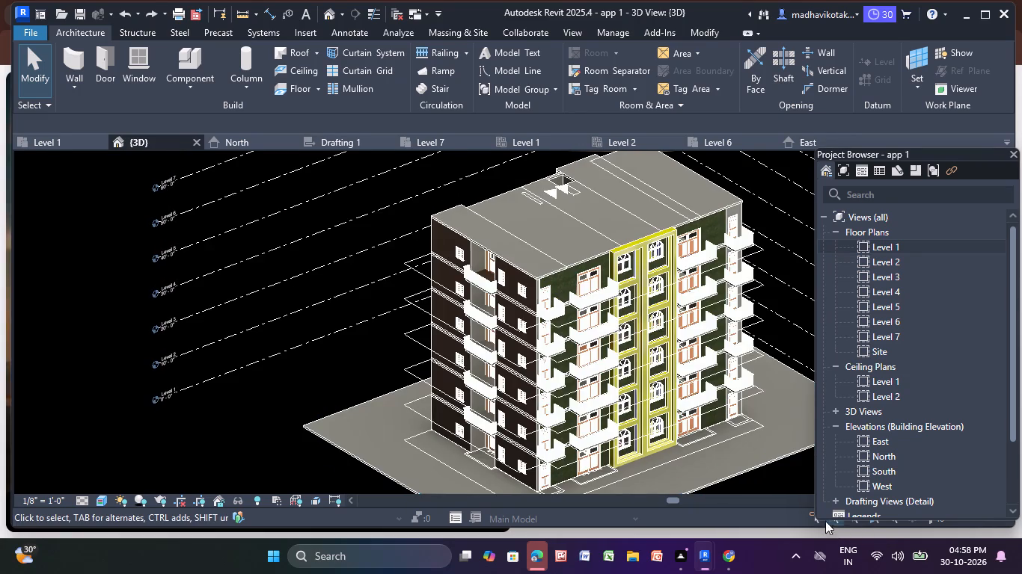
scroll(754, 473, down, 2)
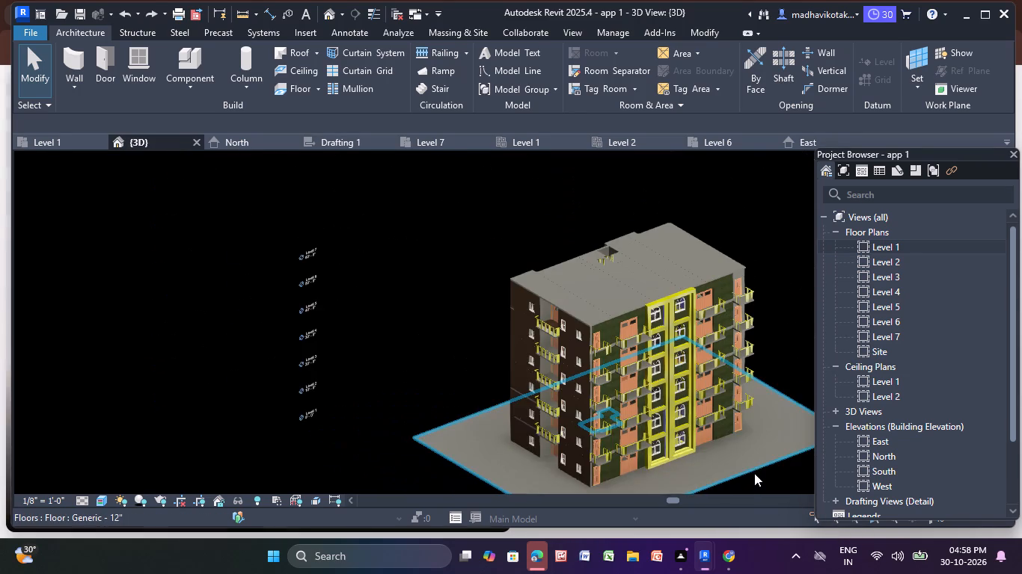
middle_drag(748, 476, 543, 453)
shift+middle_drag(652, 380, 589, 385)
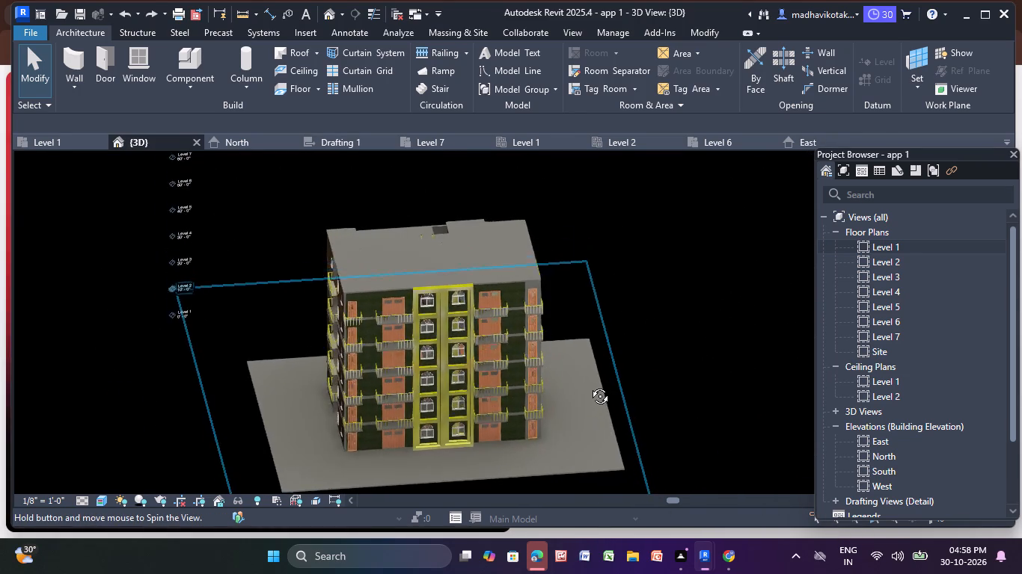
shift+middle_drag(589, 385, 565, 353)
scroll(434, 312, up, 5)
scroll(128, 300, up, 5)
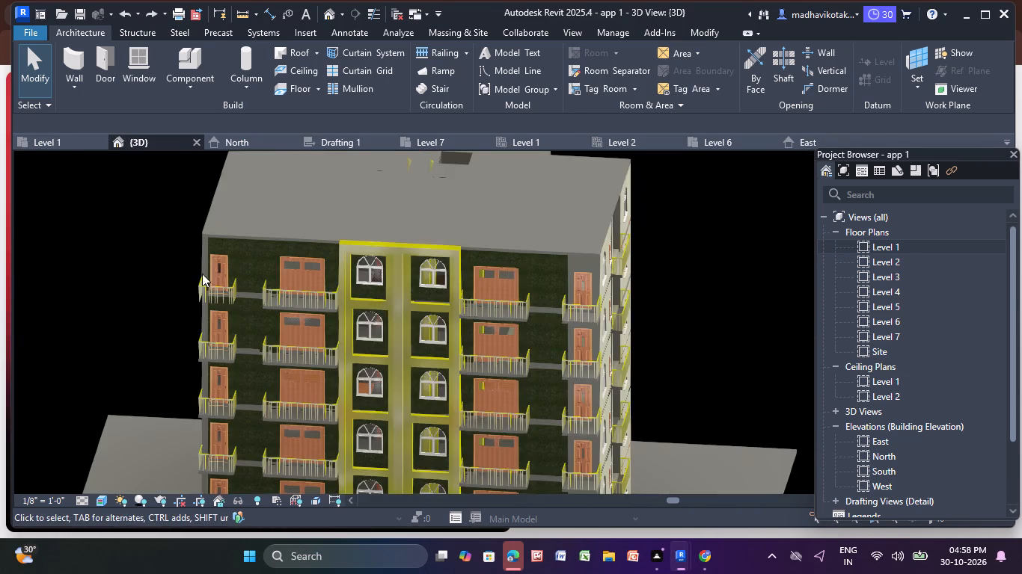
Open the yellow generic-model frame around the paired arched windows for in-place editing with the Paint tool.
scroll(516, 314, down, 2)
middle_drag(442, 304, 221, 297)
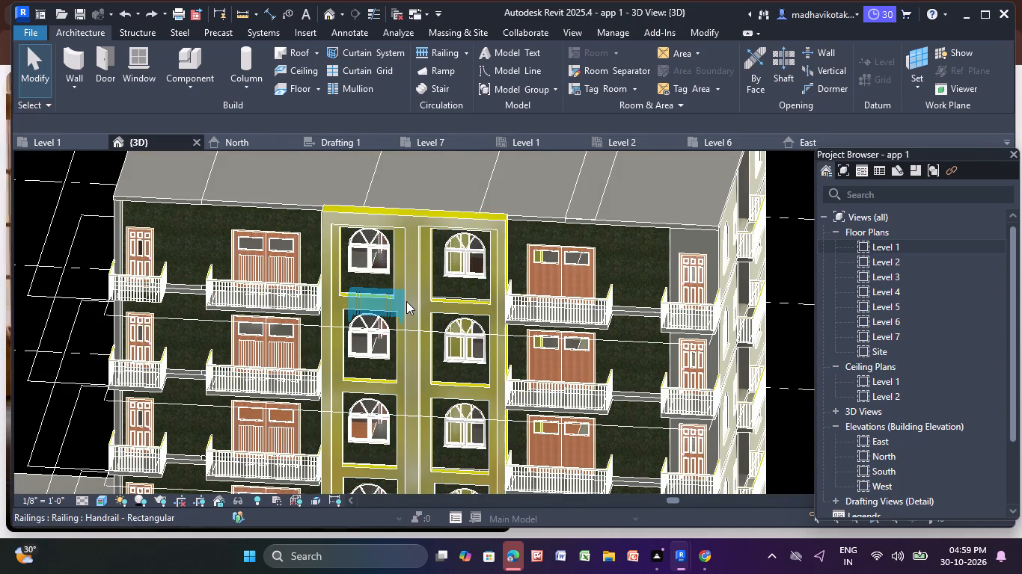
click(407, 301)
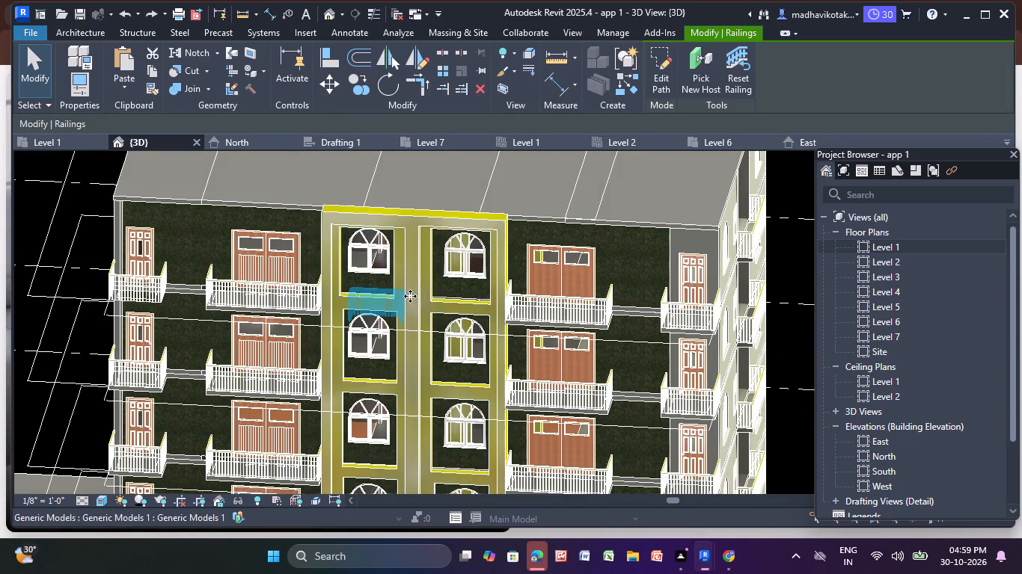
click(405, 290)
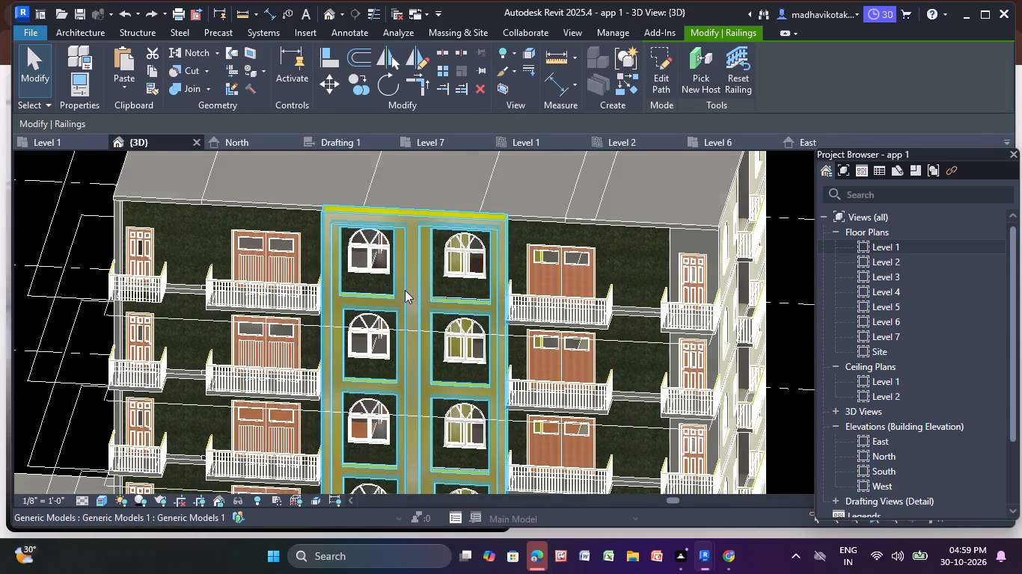
click(662, 50)
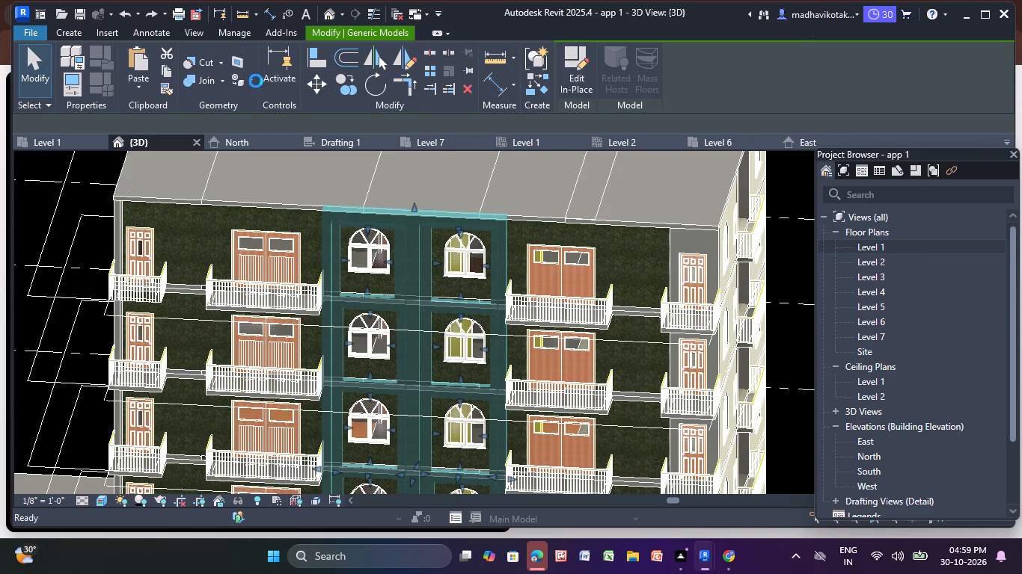
click(253, 81)
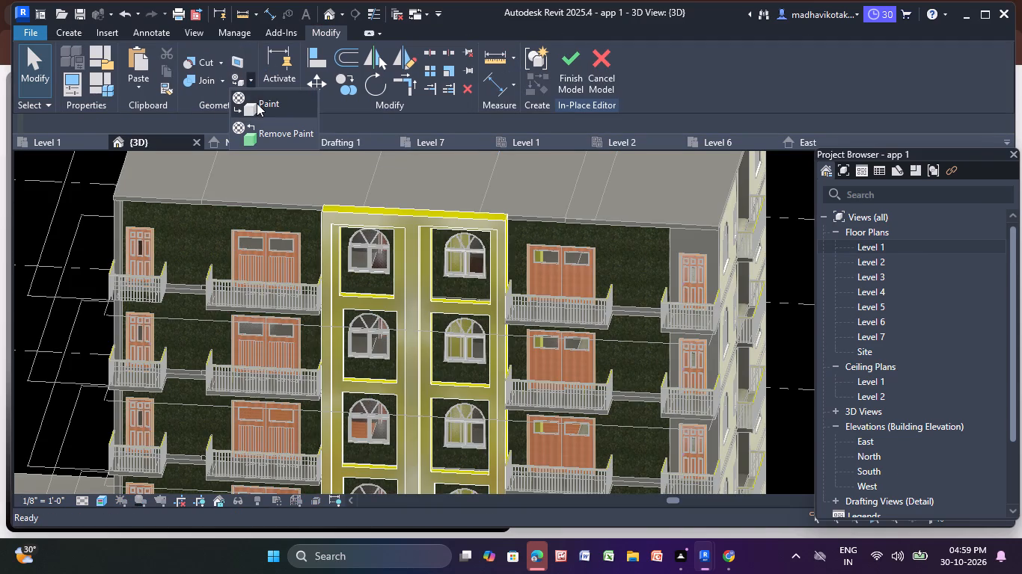
click(259, 103)
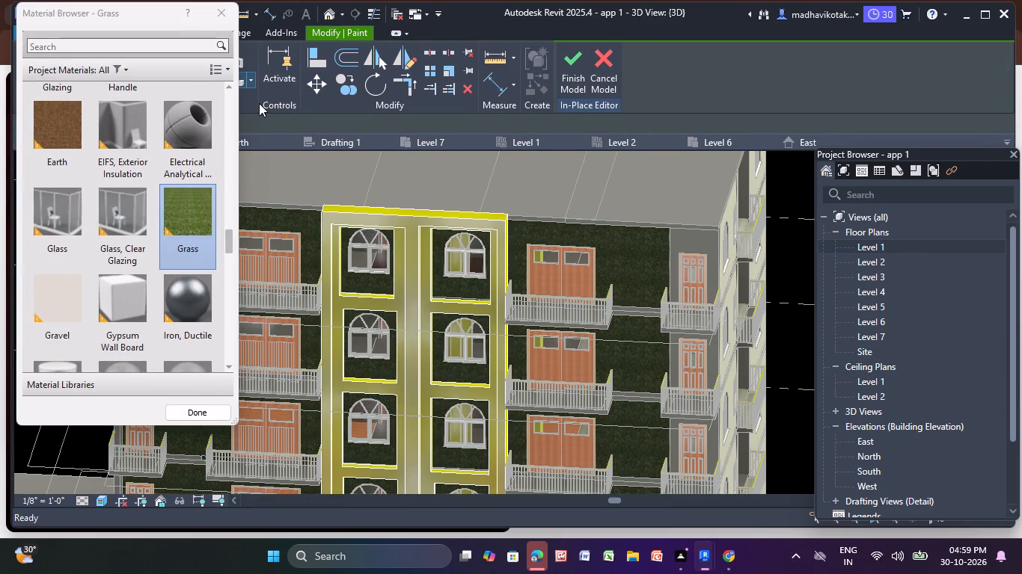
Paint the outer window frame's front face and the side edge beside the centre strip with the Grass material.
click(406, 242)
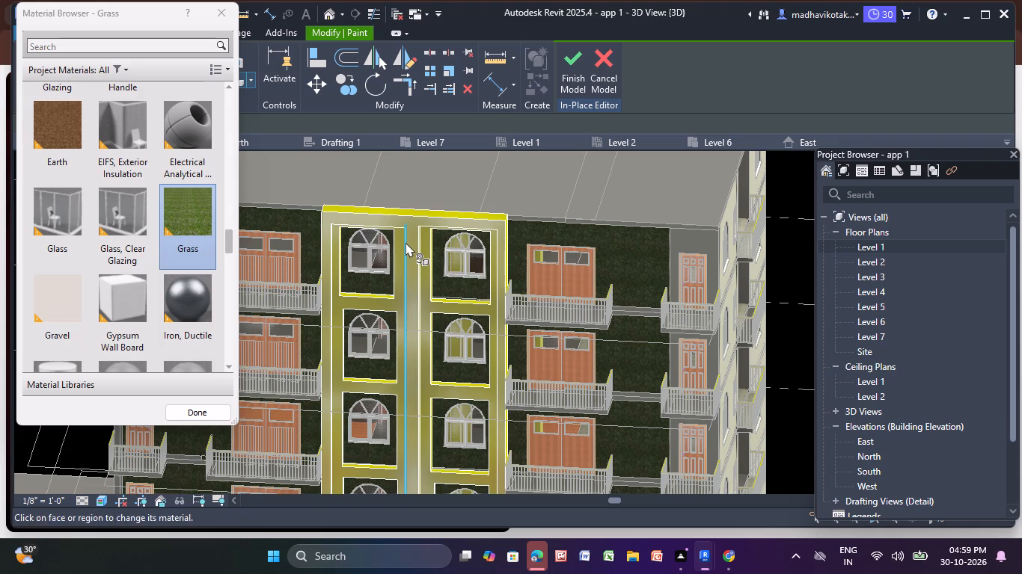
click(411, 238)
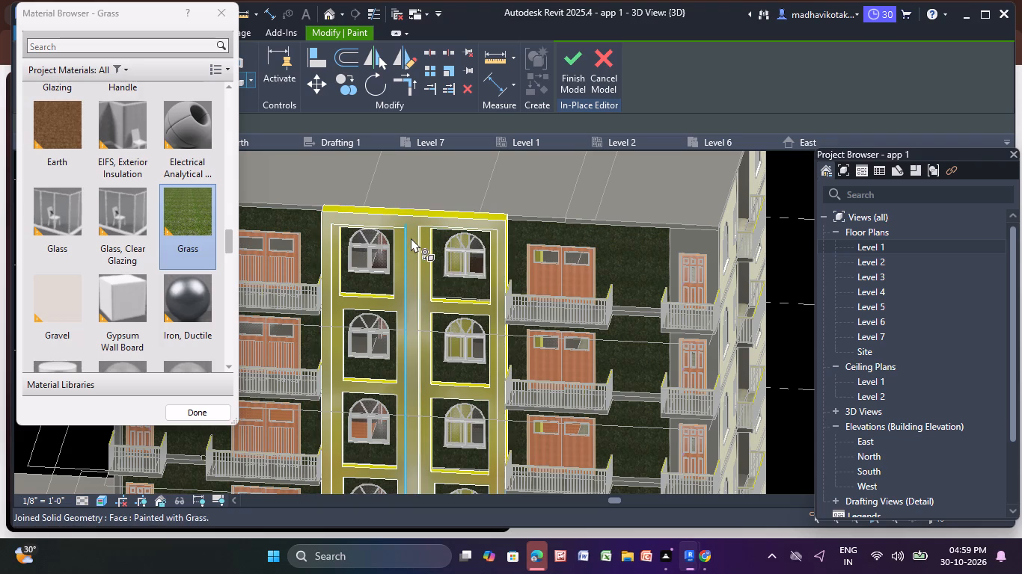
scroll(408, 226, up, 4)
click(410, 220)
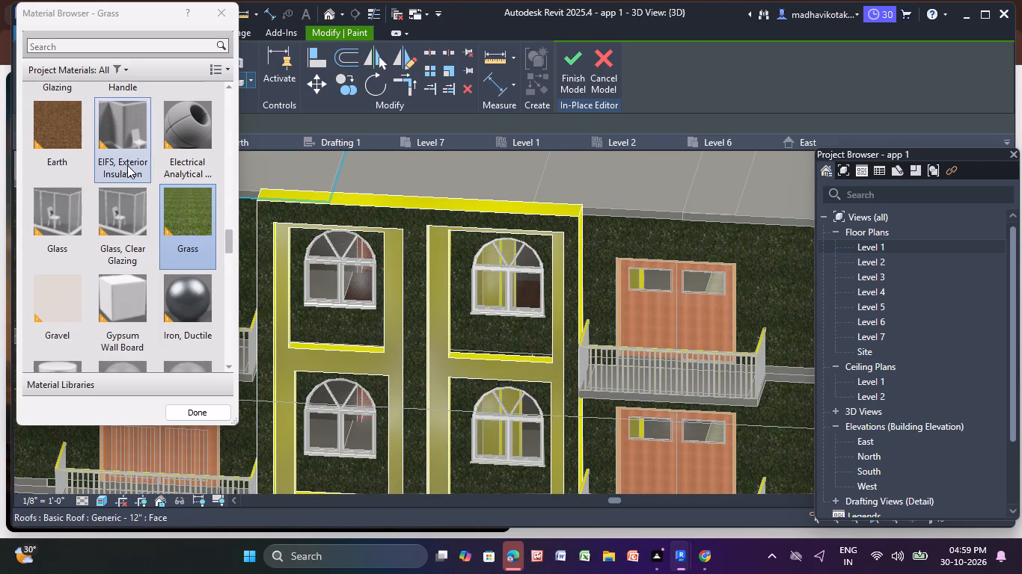
Paint the front face of the outer window frame, including its centre strip, with the Earth material.
click(73, 134)
click(422, 217)
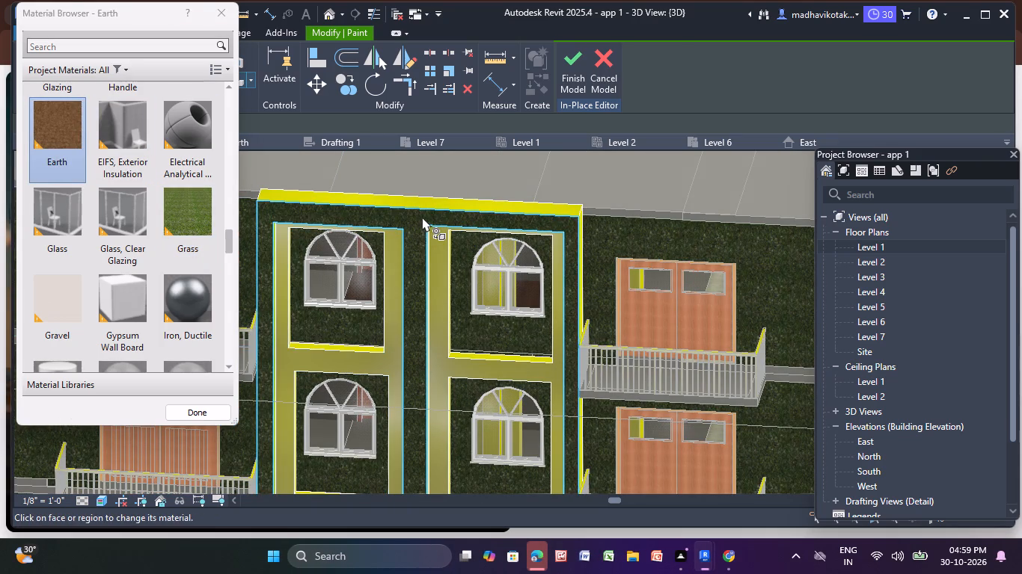
Paint the front faces of both inner window frames and the right-hand frame's top-storey sill edge with the Door - Frame material.
scroll(420, 217, down, 4)
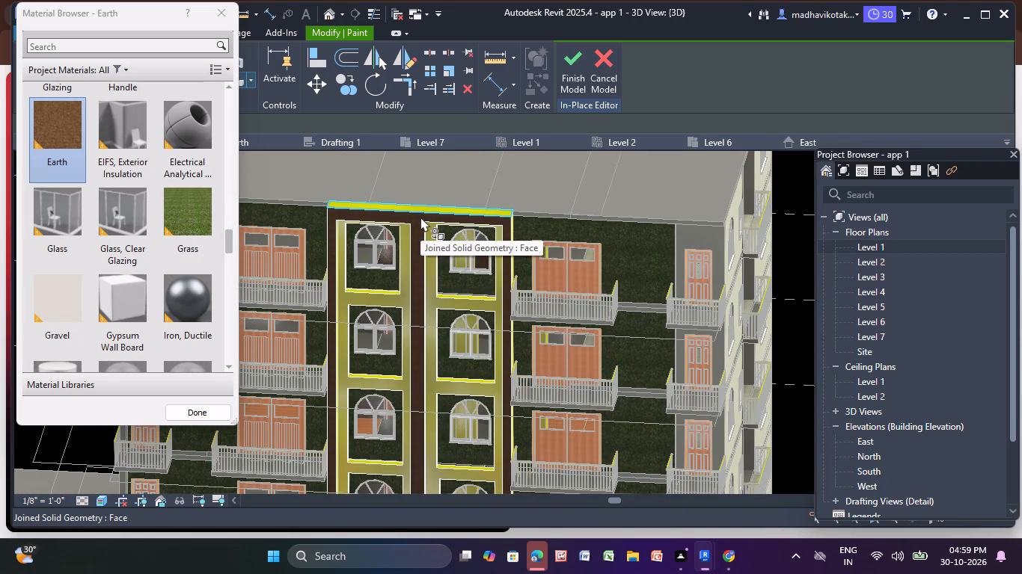
shift+middle_drag(399, 429, 412, 392)
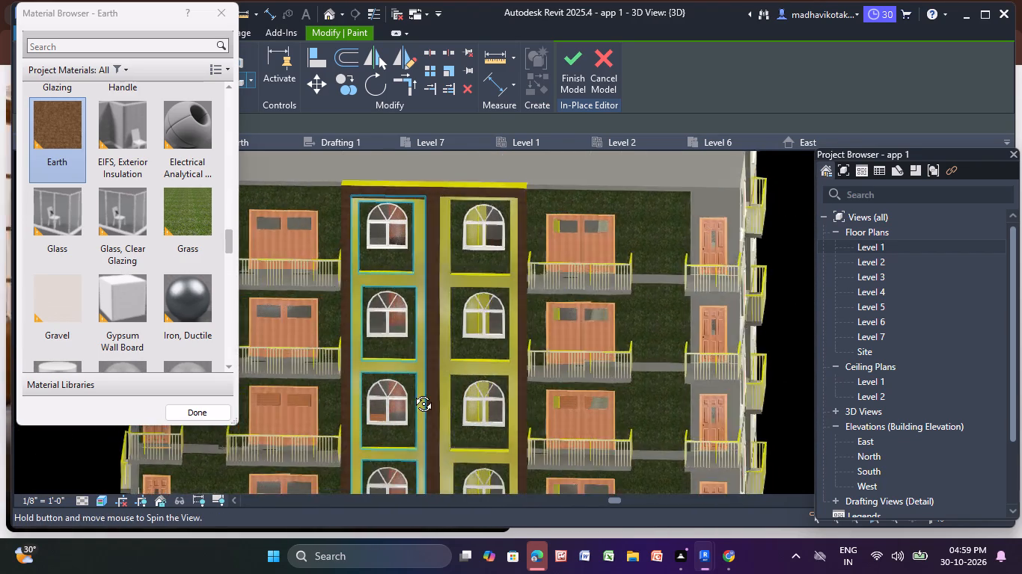
shift+middle_drag(412, 392, 409, 339)
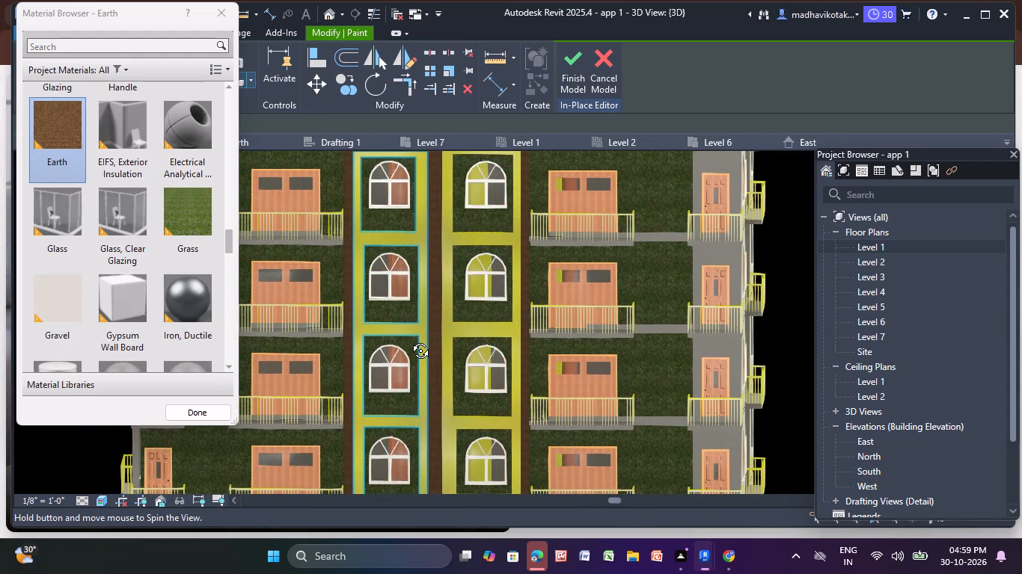
shift+middle_drag(409, 339, 428, 339)
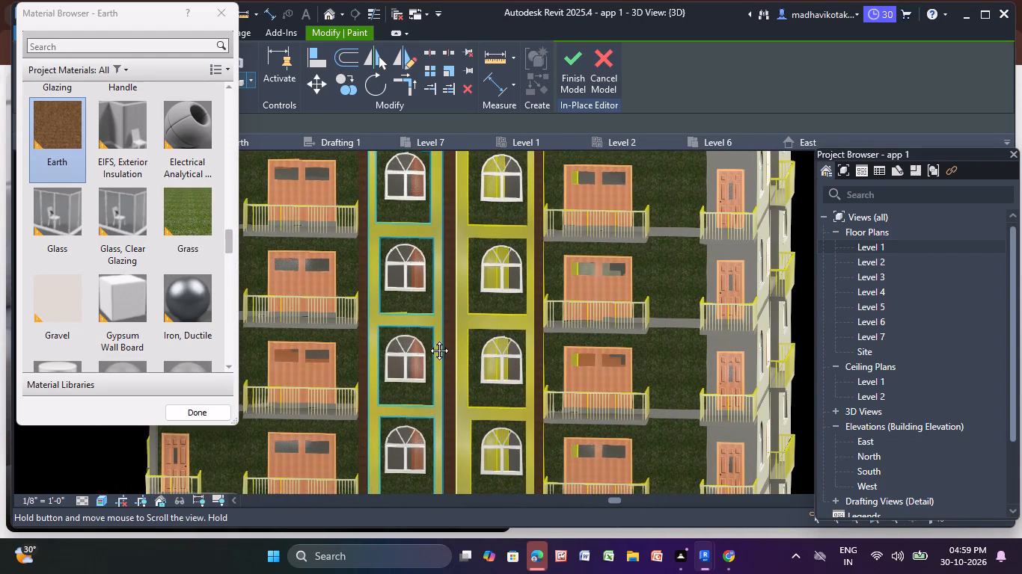
shift+middle_drag(428, 339, 458, 330)
scroll(418, 239, up, 3)
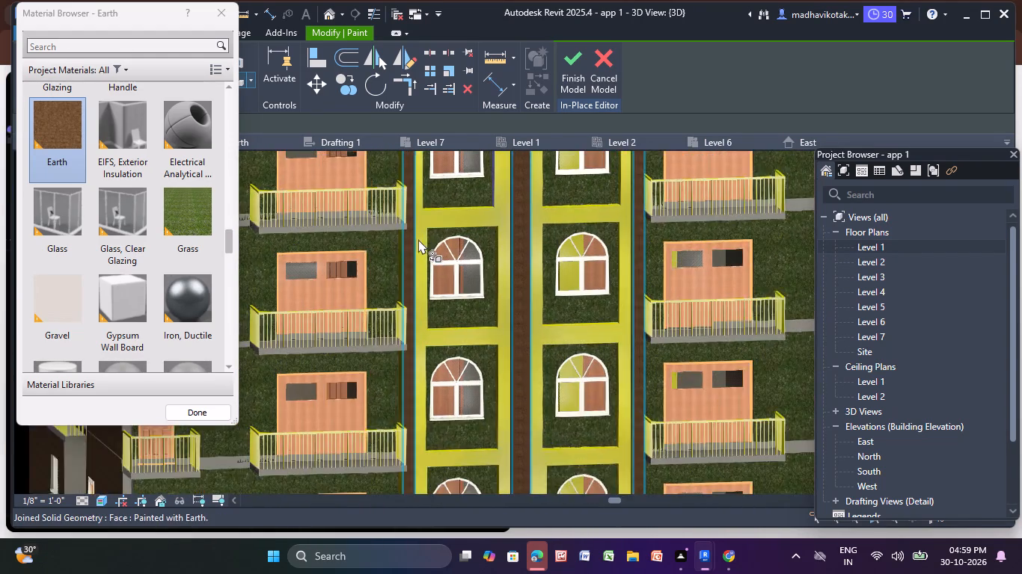
scroll(183, 150, up, 1)
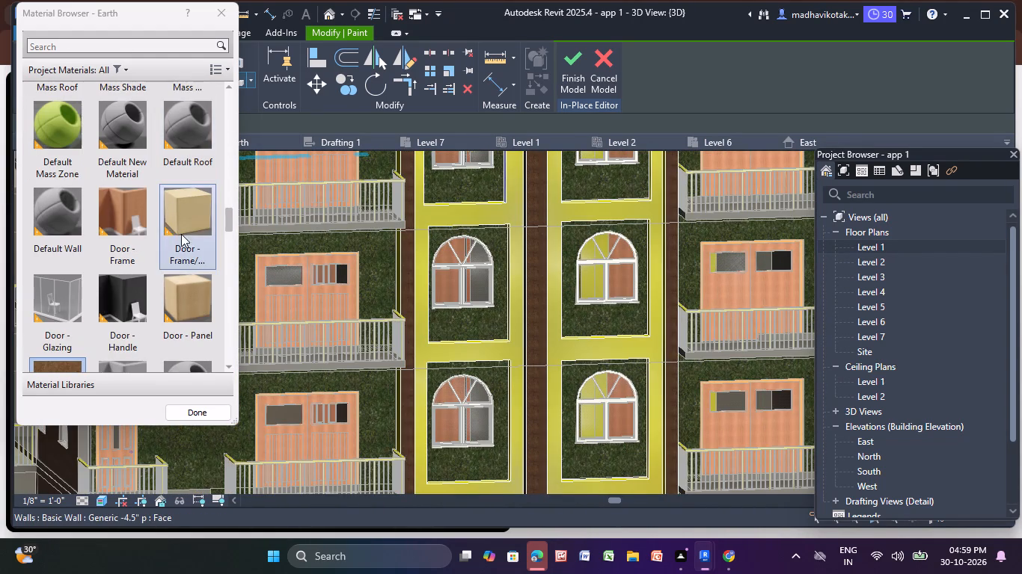
click(130, 213)
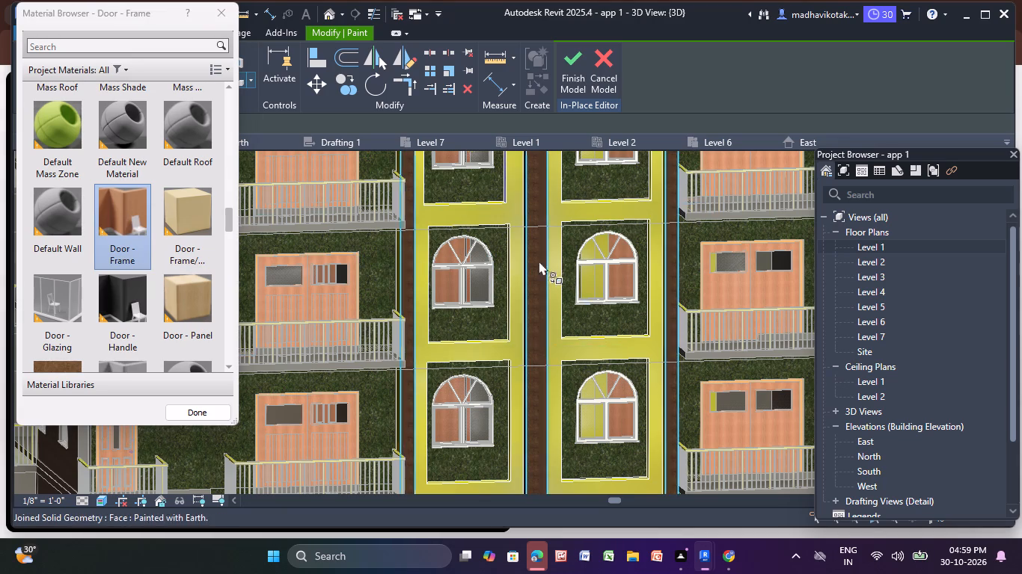
scroll(512, 248, up, 4)
click(414, 190)
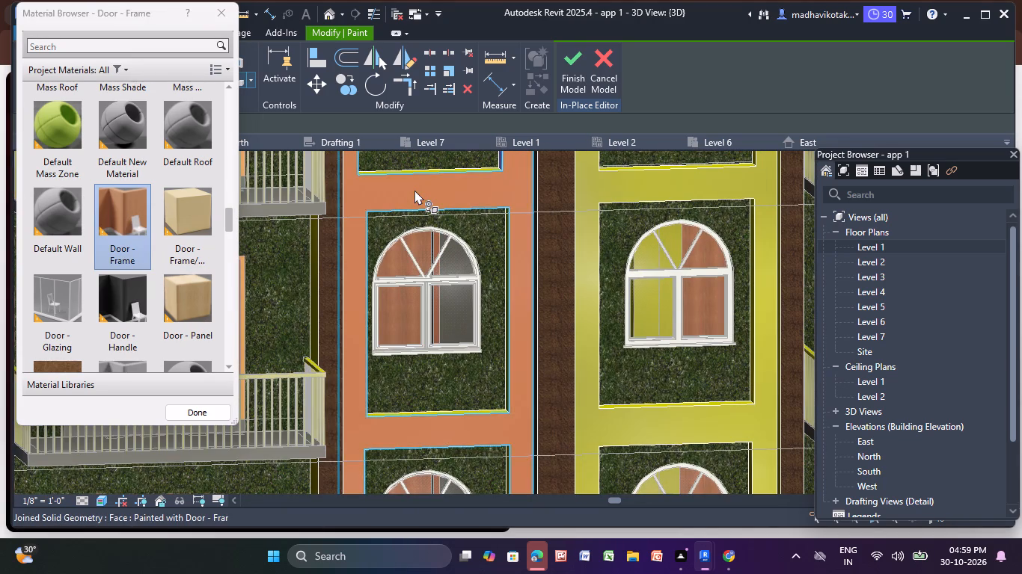
scroll(414, 190, down, 5)
click(514, 185)
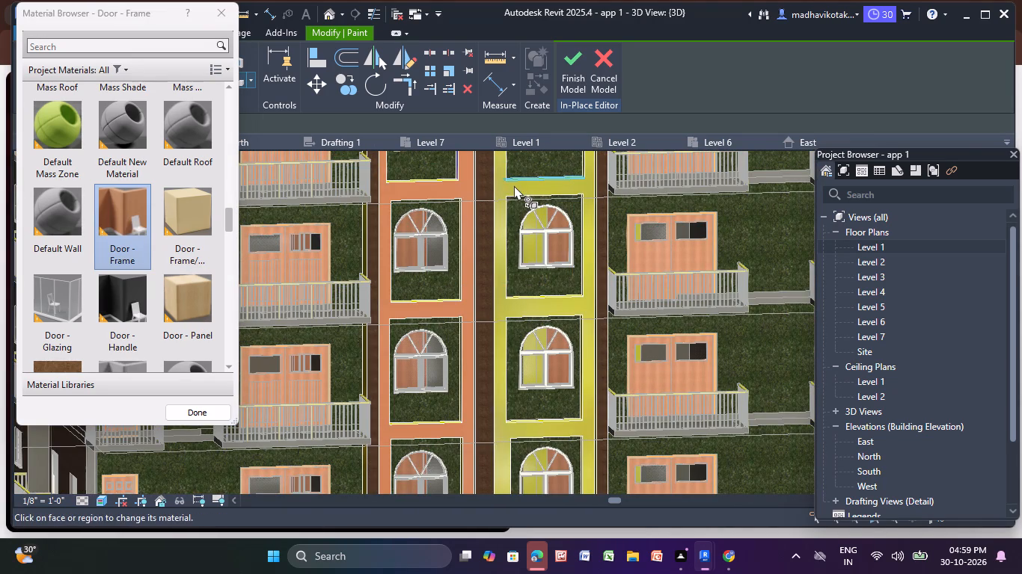
scroll(514, 185, up, 3)
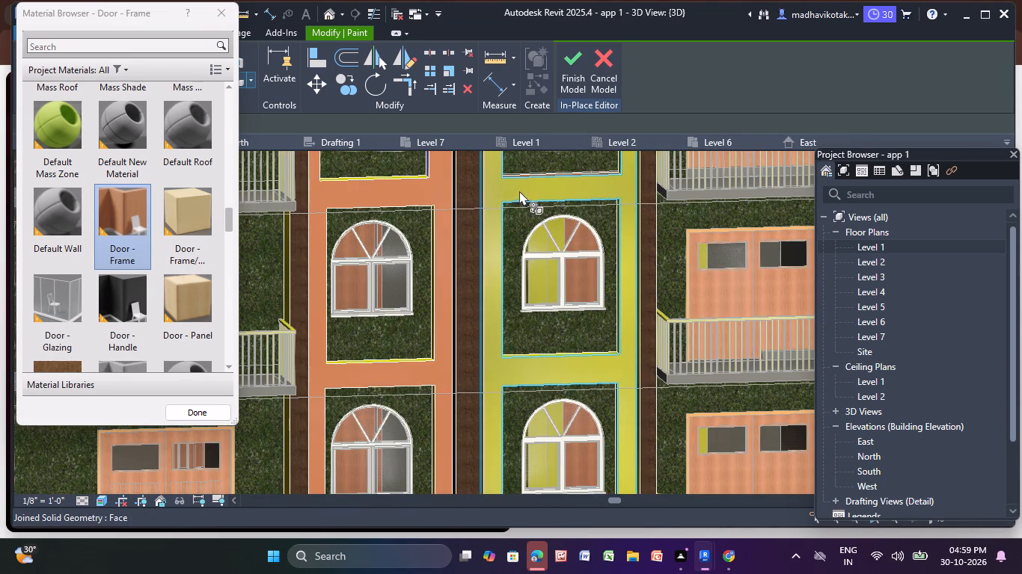
click(518, 191)
Paint the jamb and sill of the left inner frame's top-storey opening, and the adjoining outer-frame side face, with the Earth material.
scroll(521, 191, up, 3)
scroll(521, 191, down, 13)
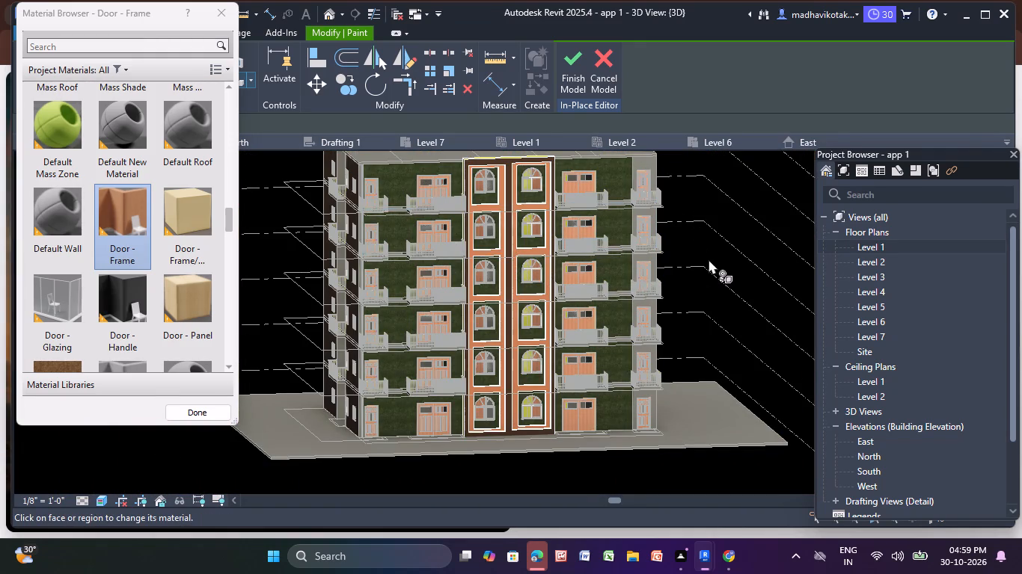
middle_drag(716, 253, 690, 270)
scroll(465, 191, up, 6)
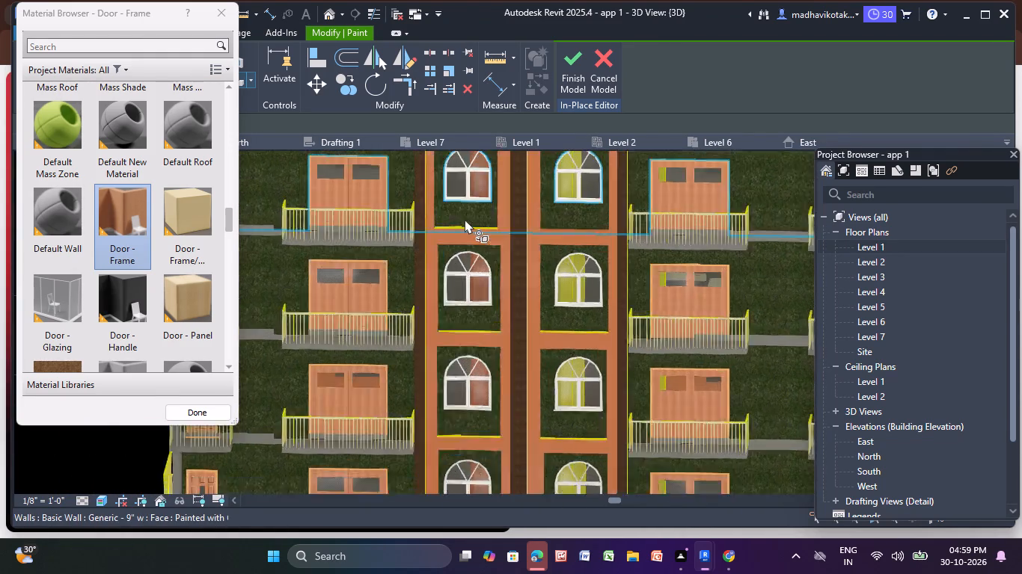
scroll(465, 219, up, 7)
shift+middle_drag(467, 217, 432, 280)
scroll(432, 280, down, 4)
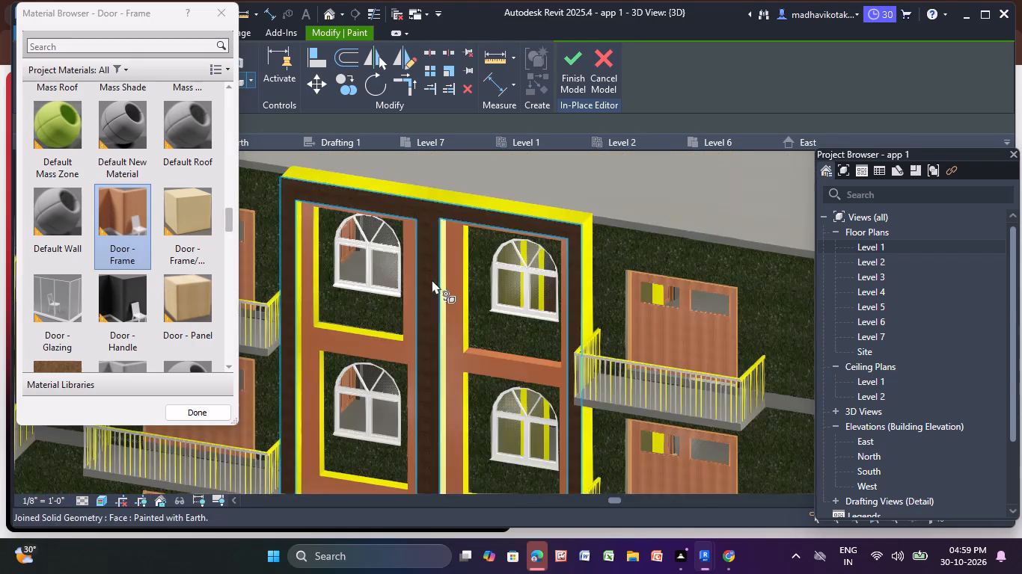
middle_drag(434, 271, 517, 180)
shift+middle_drag(491, 217, 474, 241)
scroll(396, 249, up, 5)
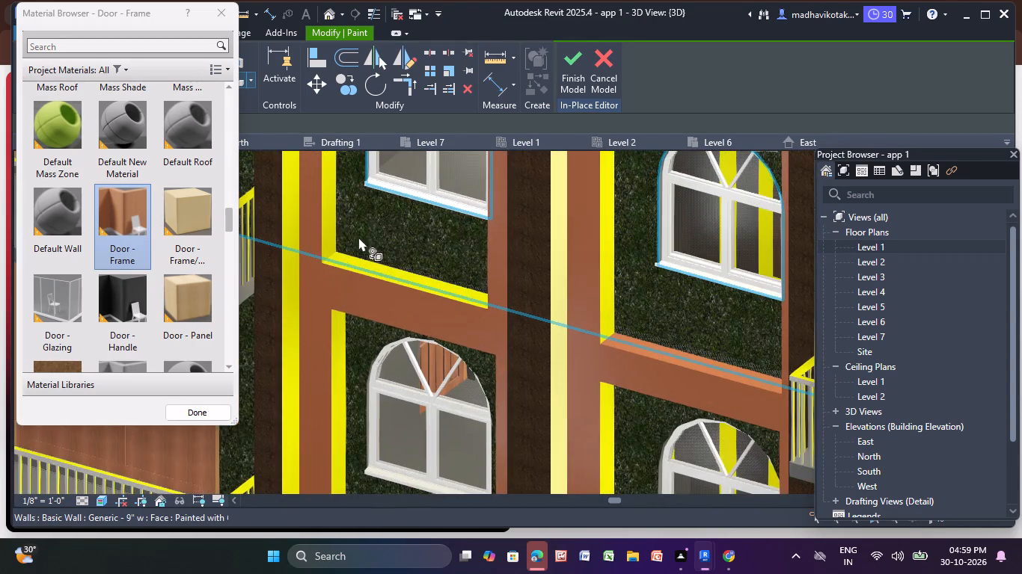
scroll(345, 226, up, 2)
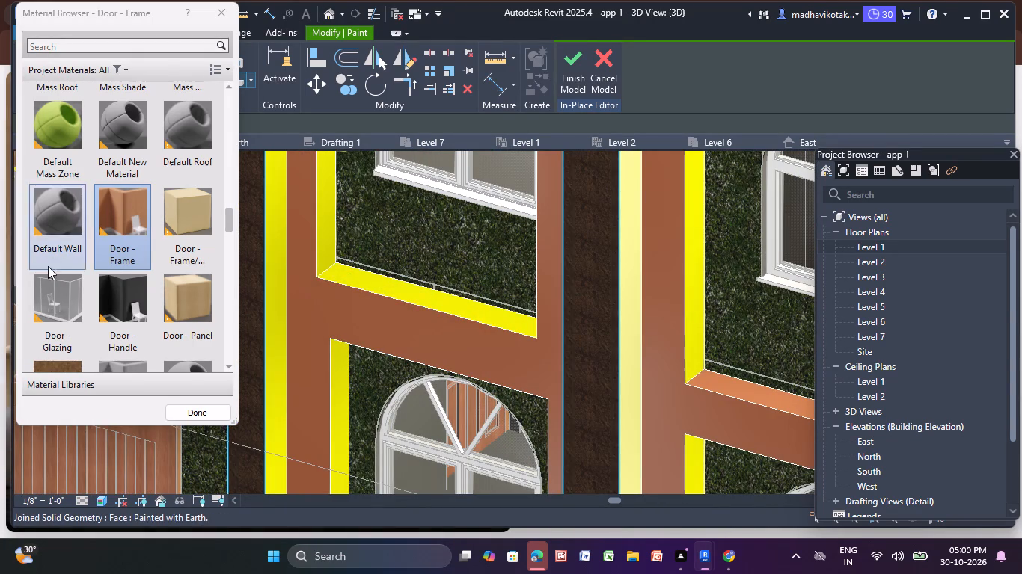
scroll(68, 291, down, 3)
scroll(58, 168, down, 2)
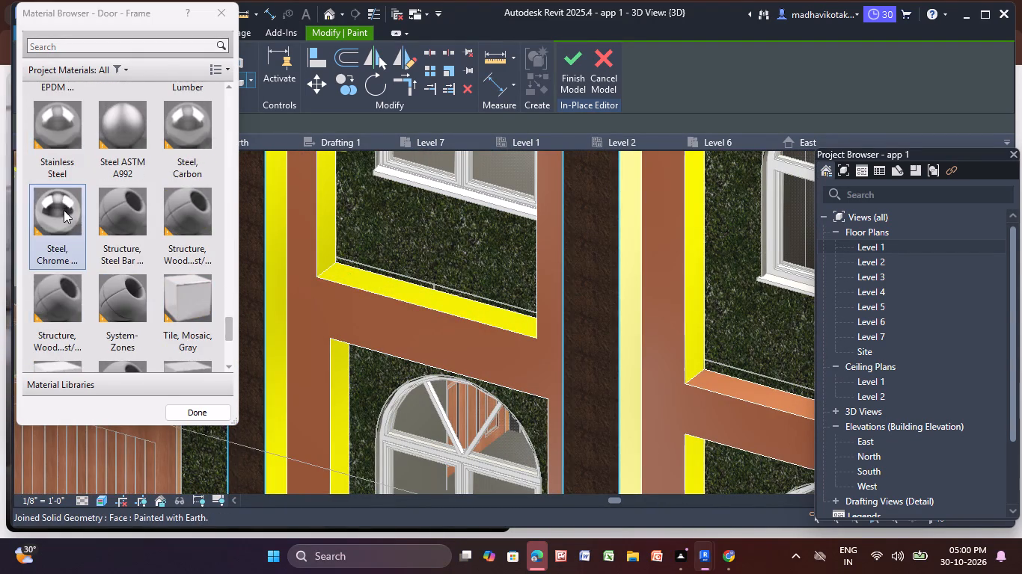
scroll(64, 210, up, 5)
scroll(53, 256, down, 1)
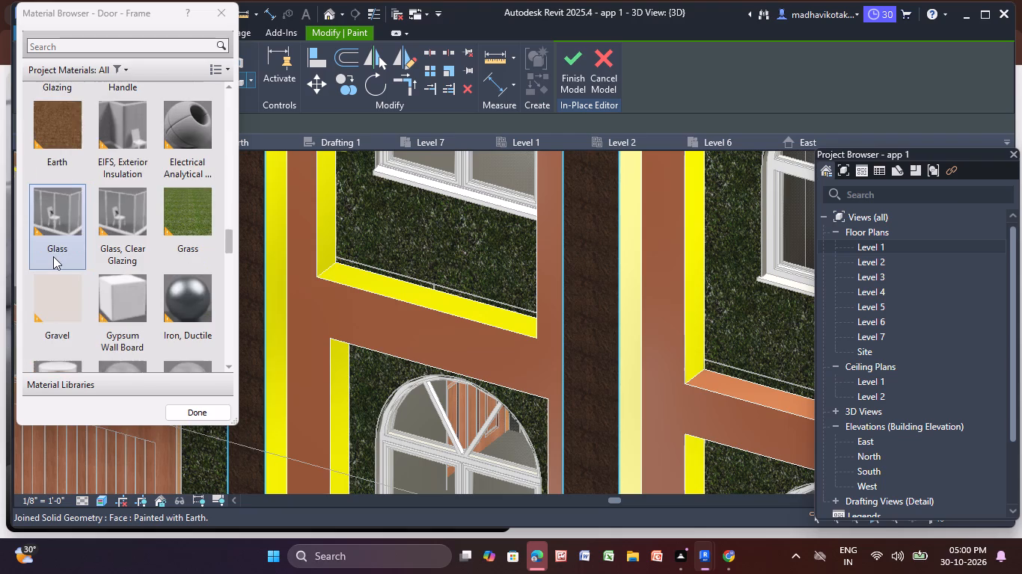
click(58, 135)
scroll(323, 211, up, 4)
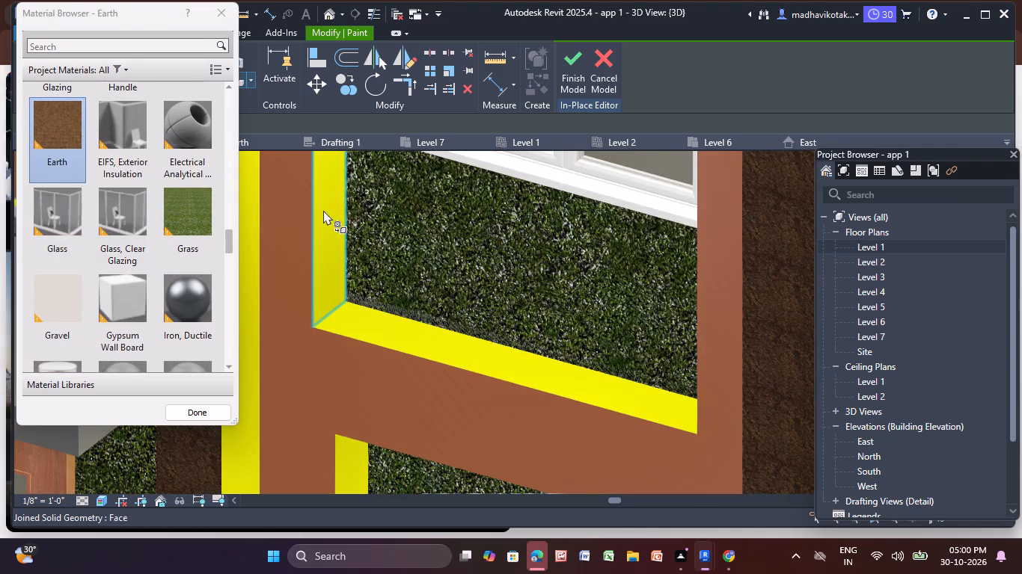
click(324, 210)
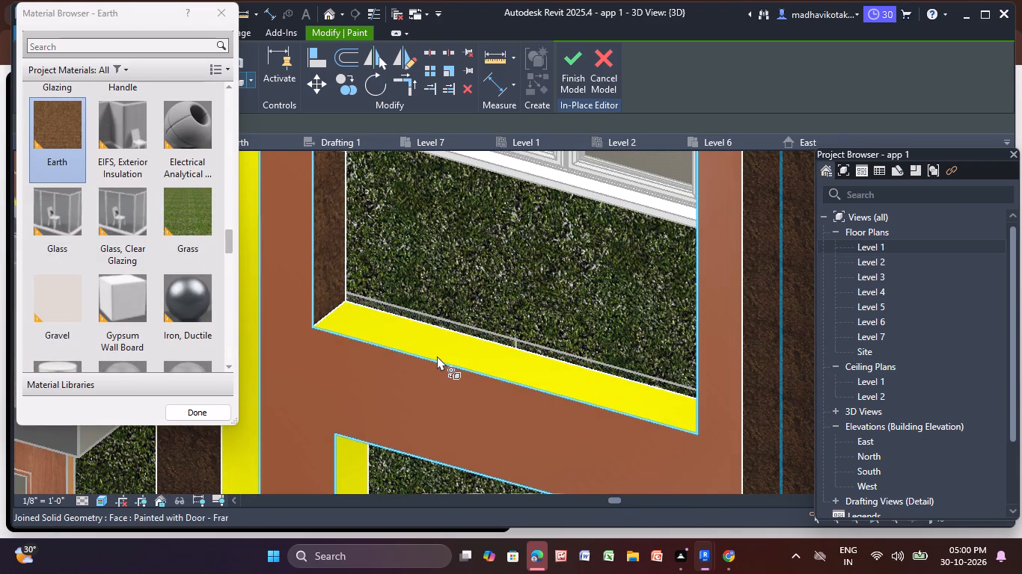
click(442, 353)
middle_drag(442, 353, 546, 297)
click(352, 318)
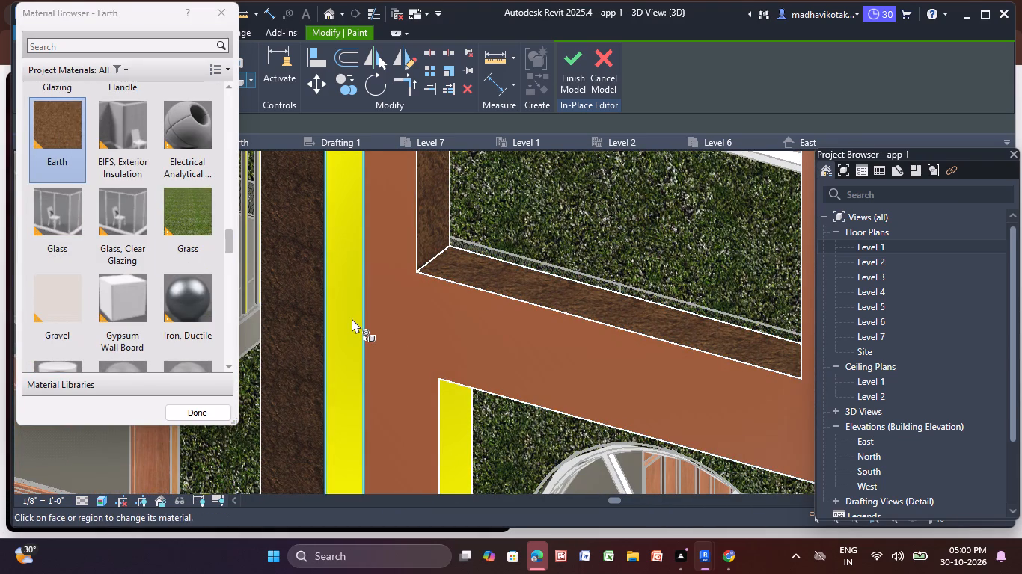
Paint the jamb and sill of the left inner frame's second opening from the top with the Earth material.
scroll(352, 318, down, 10)
middle_drag(375, 338, 423, 267)
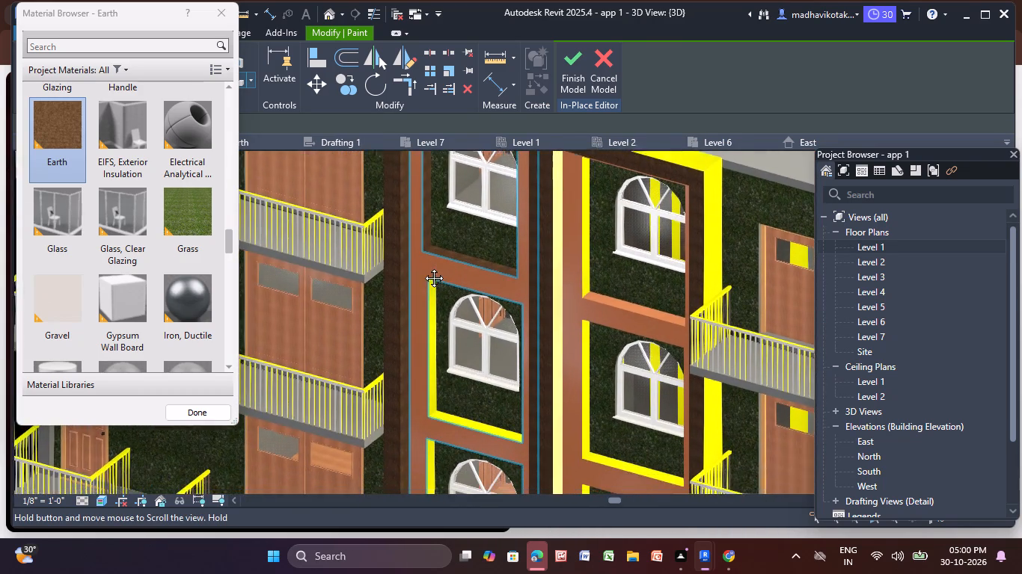
middle_drag(423, 267, 419, 251)
middle_drag(478, 352, 513, 336)
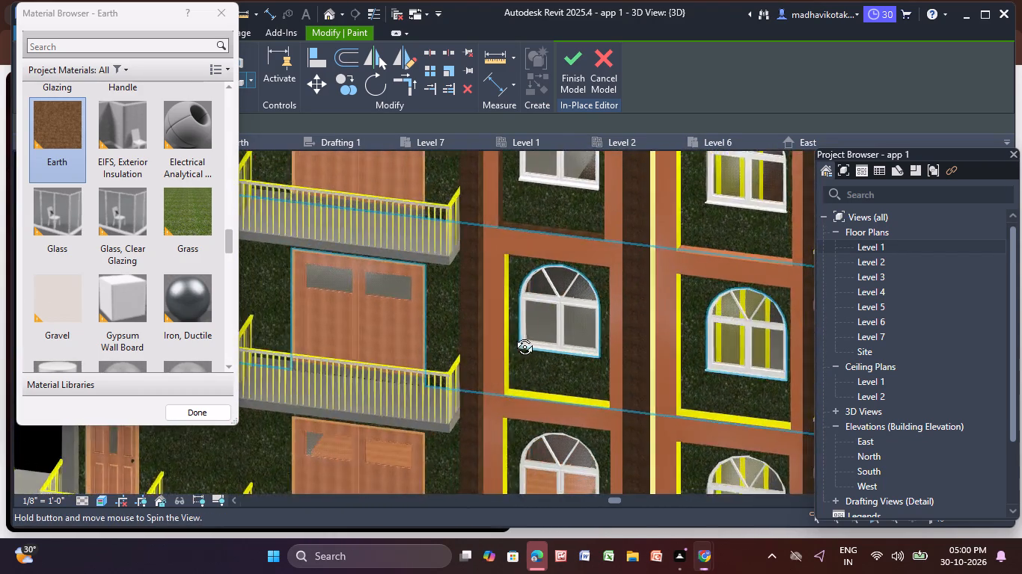
middle_drag(513, 336, 536, 316)
scroll(536, 313, down, 4)
middle_drag(526, 304, 411, 271)
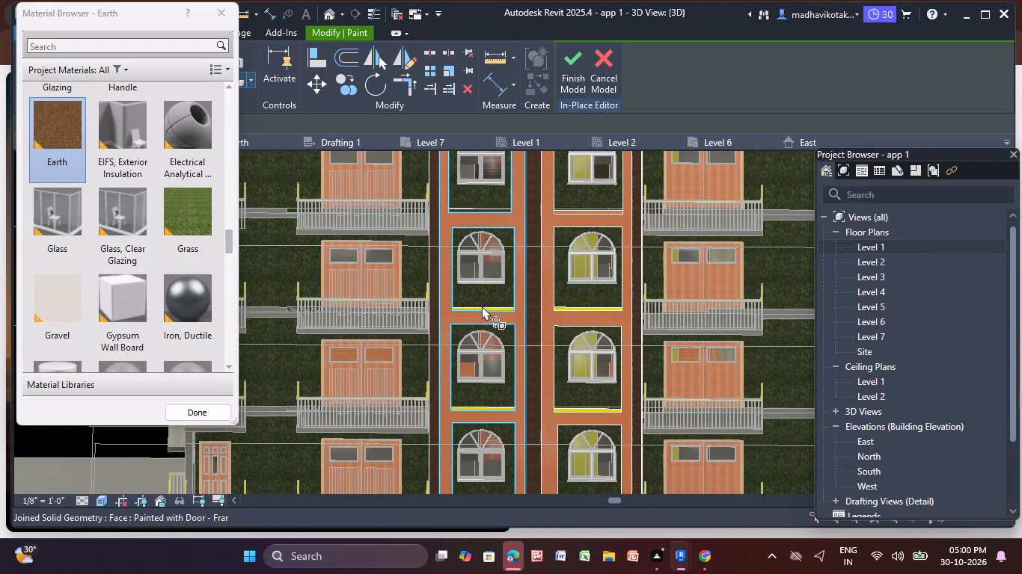
shift+middle_drag(482, 306, 413, 349)
scroll(353, 306, up, 4)
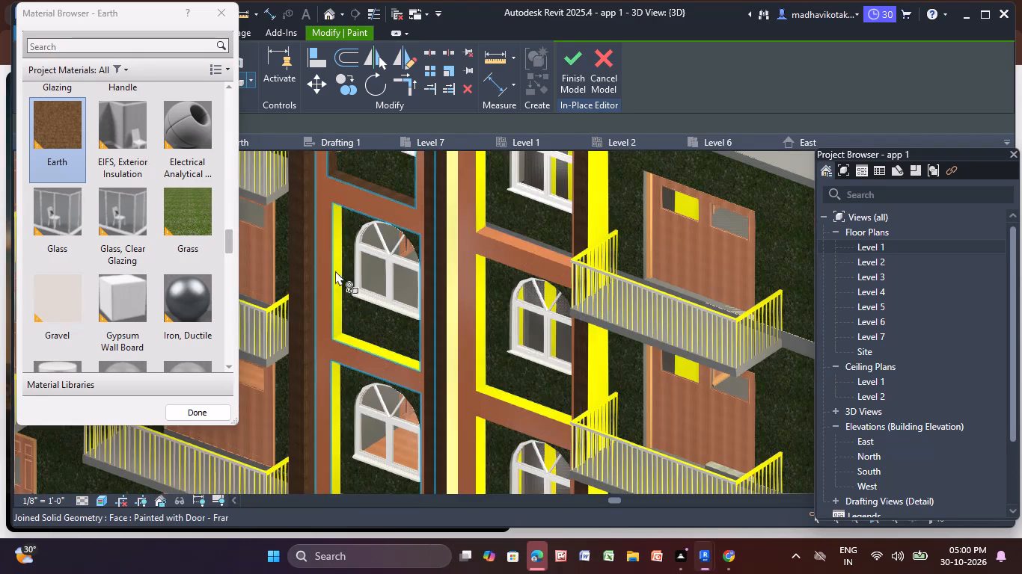
scroll(331, 266, up, 4)
click(340, 256)
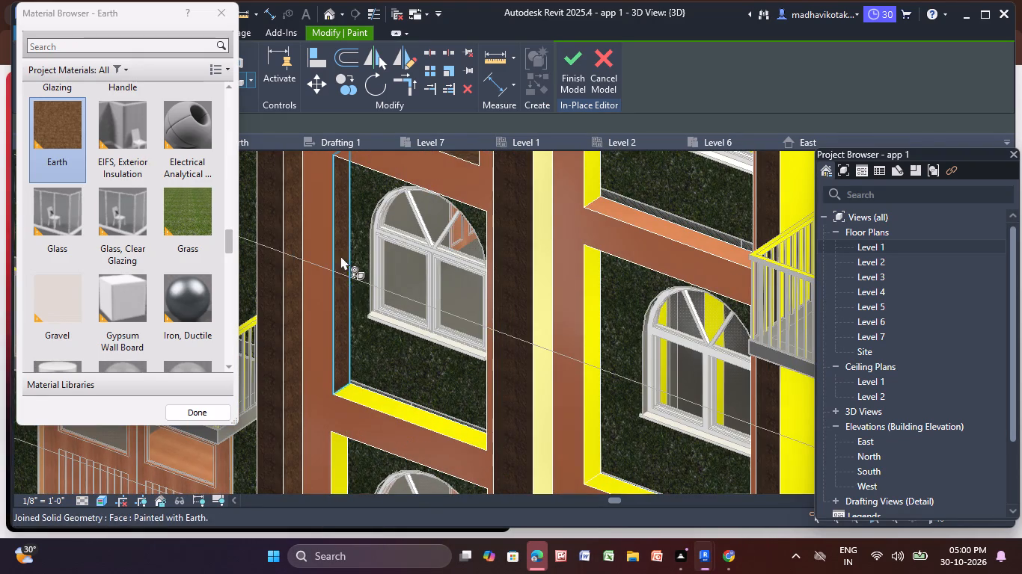
click(384, 405)
Paint the jamb and sill of the left inner frame's third opening from the top with the Earth material.
scroll(384, 405, down, 2)
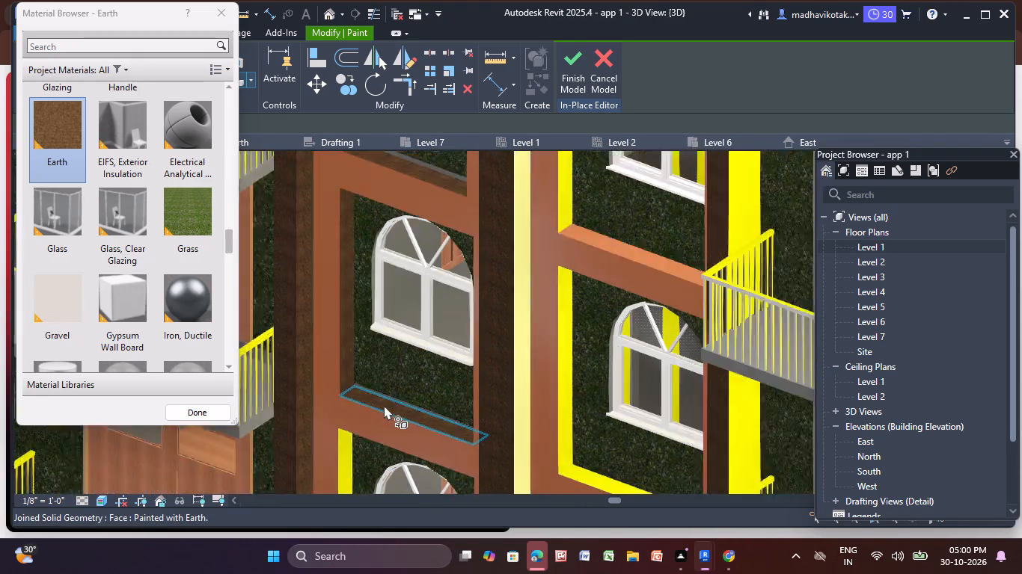
scroll(384, 405, down, 1)
middle_drag(384, 405, 374, 175)
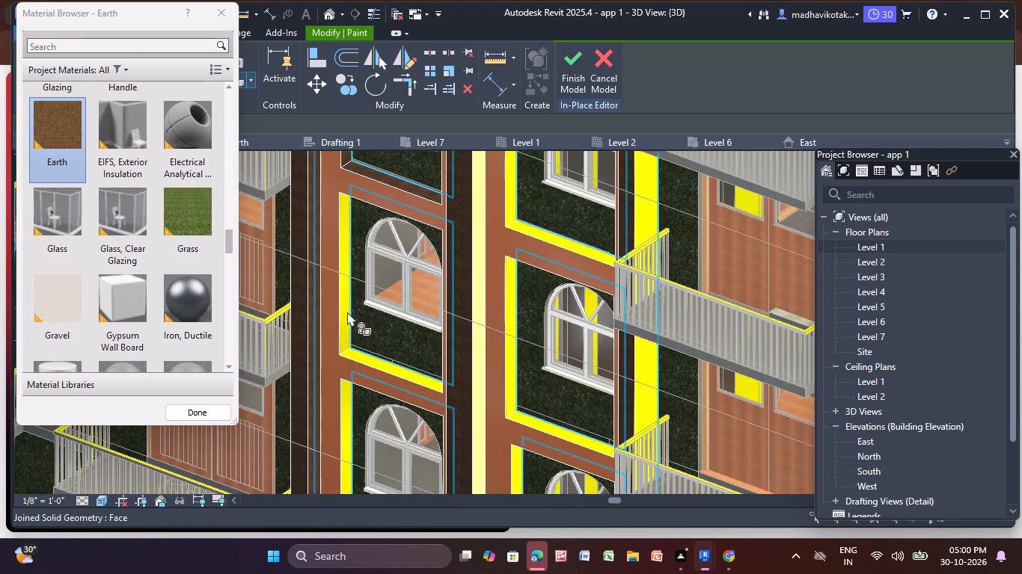
scroll(349, 311, up, 4)
click(340, 305)
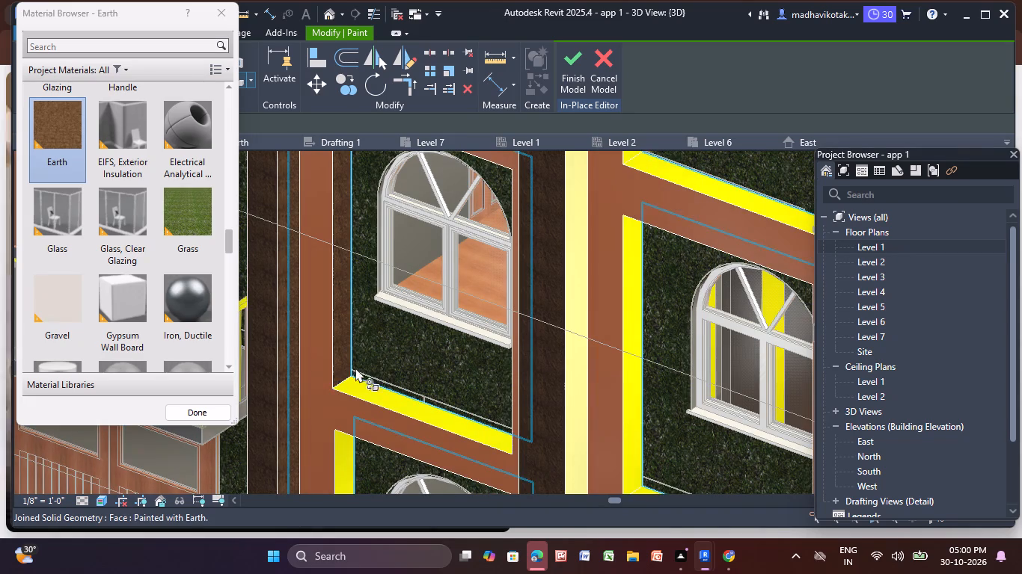
click(381, 395)
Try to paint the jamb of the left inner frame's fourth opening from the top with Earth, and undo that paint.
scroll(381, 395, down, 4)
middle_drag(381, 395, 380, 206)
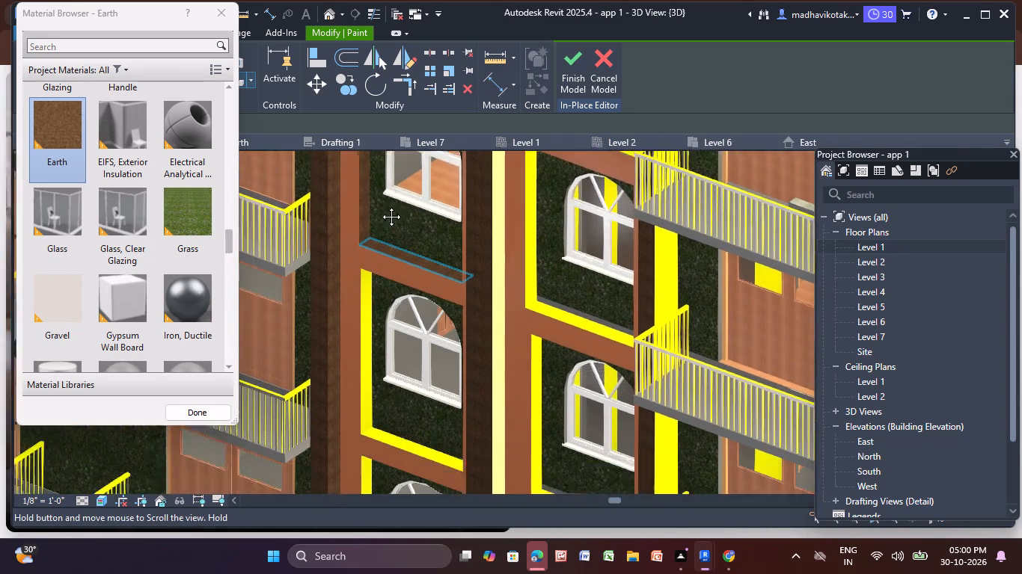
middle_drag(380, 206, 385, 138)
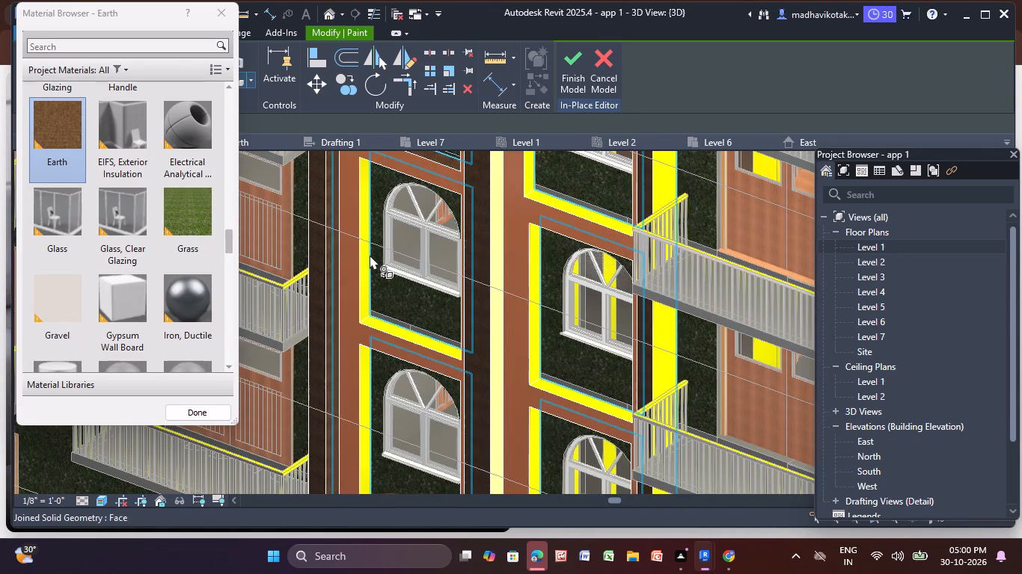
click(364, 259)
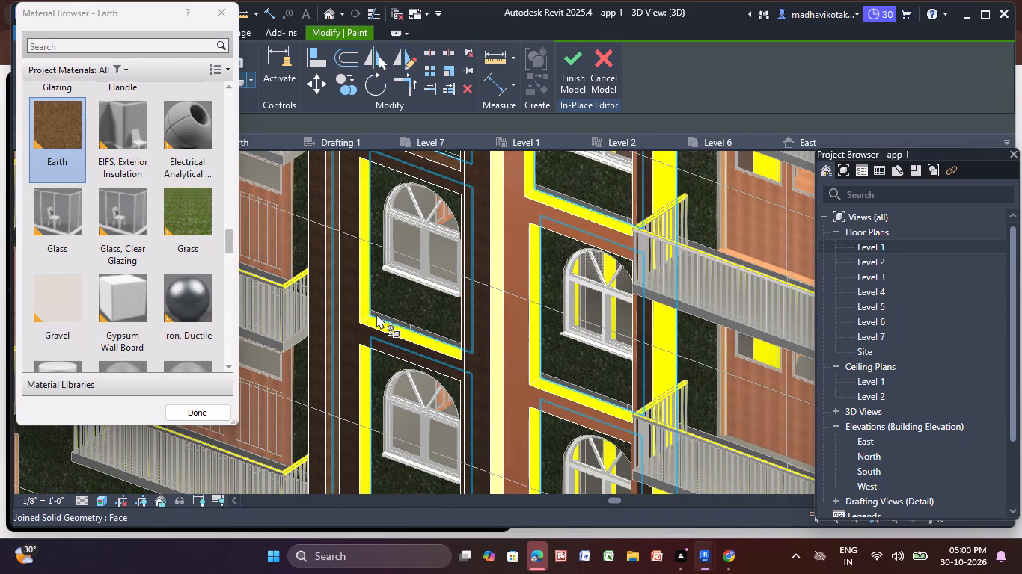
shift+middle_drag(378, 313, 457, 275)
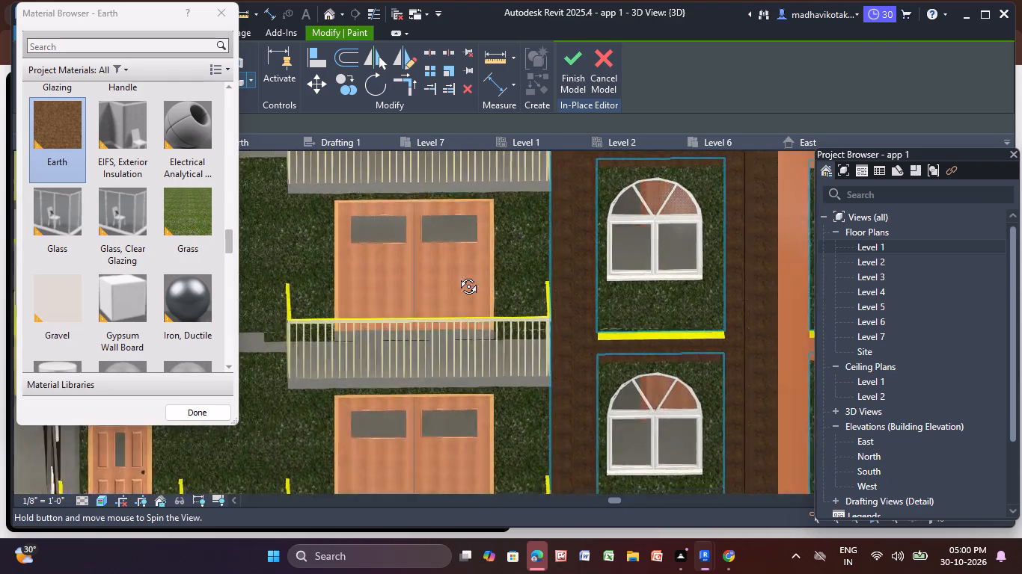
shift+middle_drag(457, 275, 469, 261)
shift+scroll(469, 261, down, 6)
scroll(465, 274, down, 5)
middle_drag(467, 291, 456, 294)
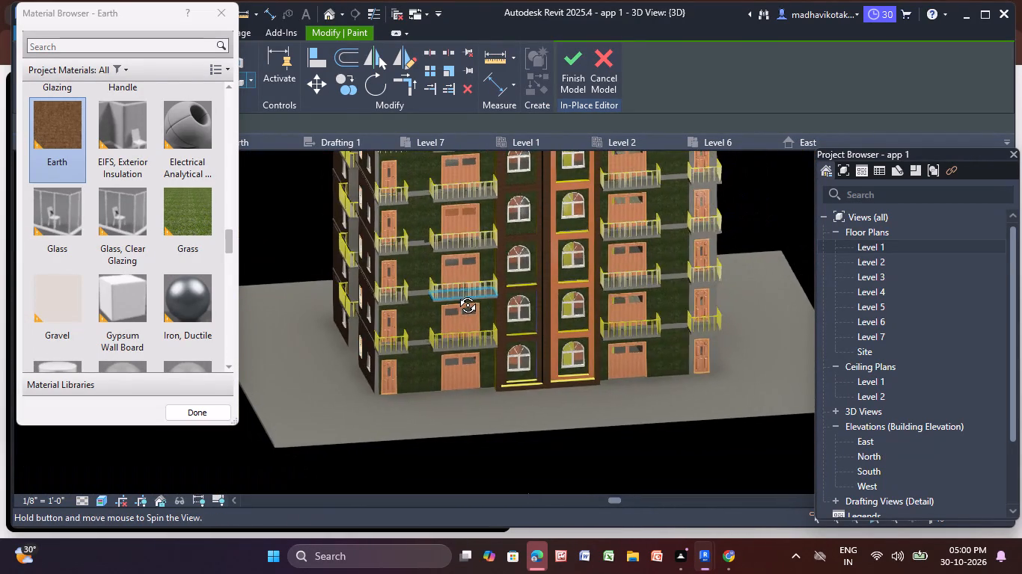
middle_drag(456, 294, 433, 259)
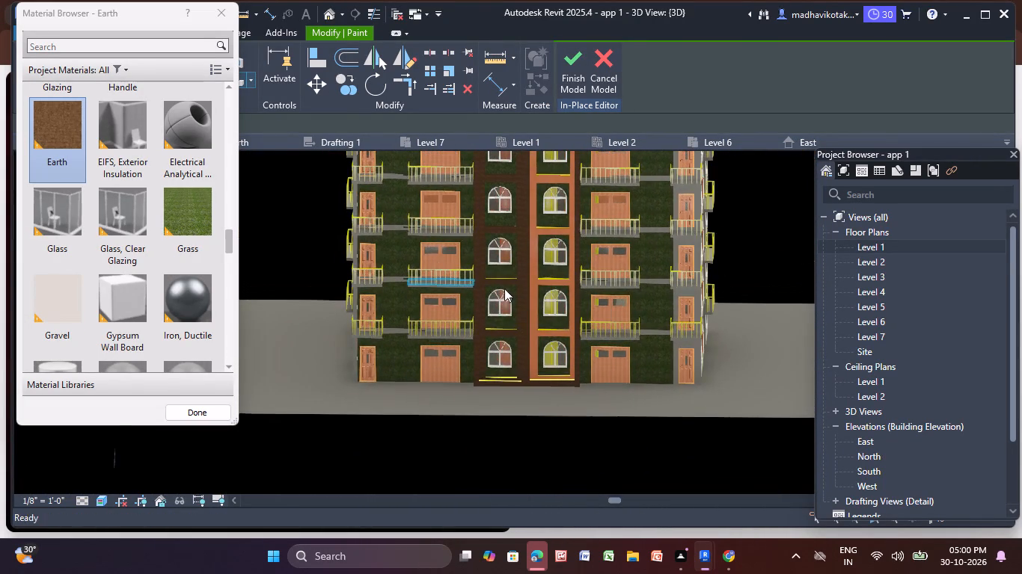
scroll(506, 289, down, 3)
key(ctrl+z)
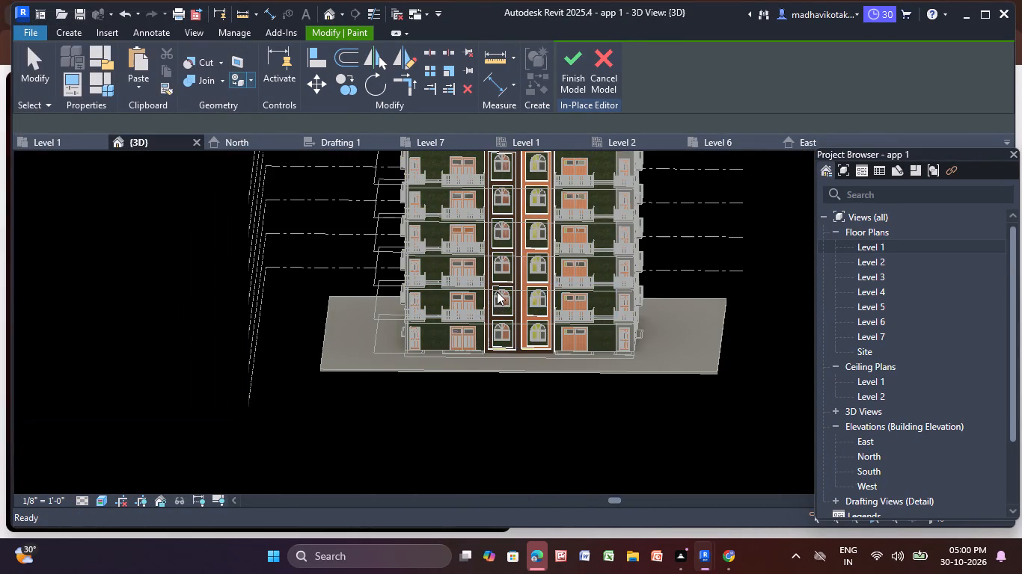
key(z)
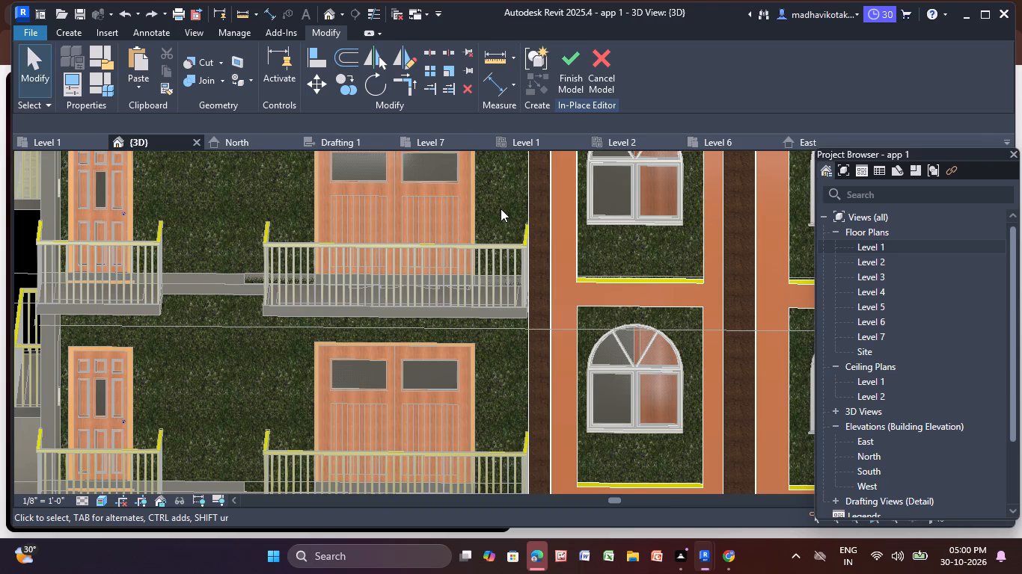
Restart Paint with the Earth material and paint the jamb and sill of the left inner frame's fourth opening from the top.
scroll(501, 209, down, 5)
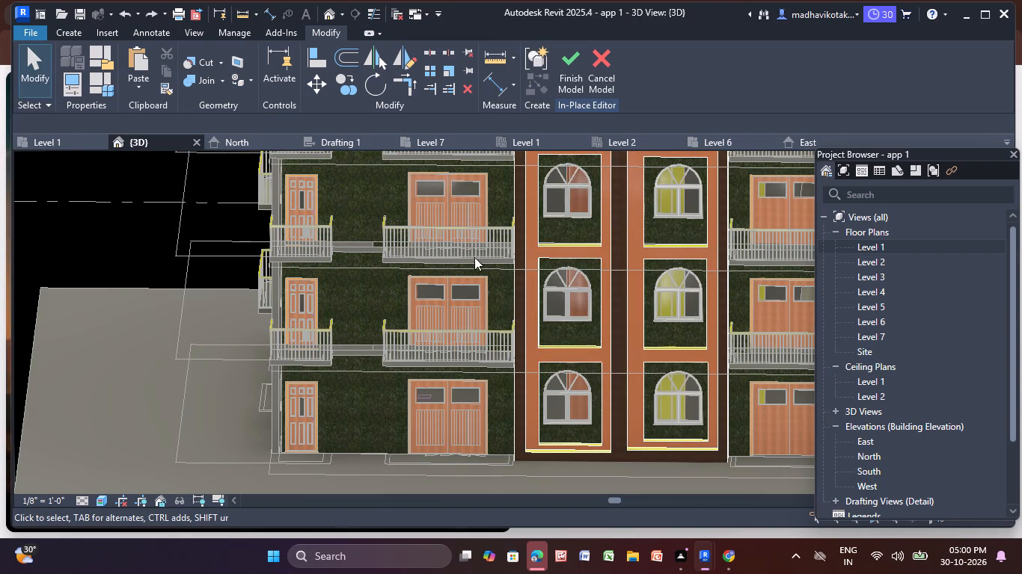
middle_drag(472, 263, 397, 286)
scroll(402, 253, down, 3)
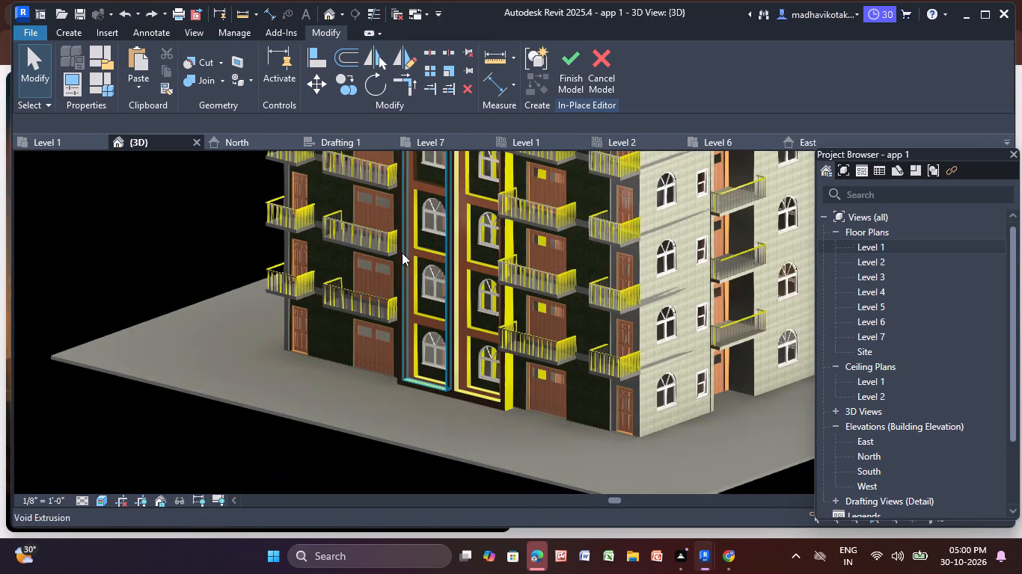
middle_drag(403, 253, 409, 318)
scroll(441, 237, up, 6)
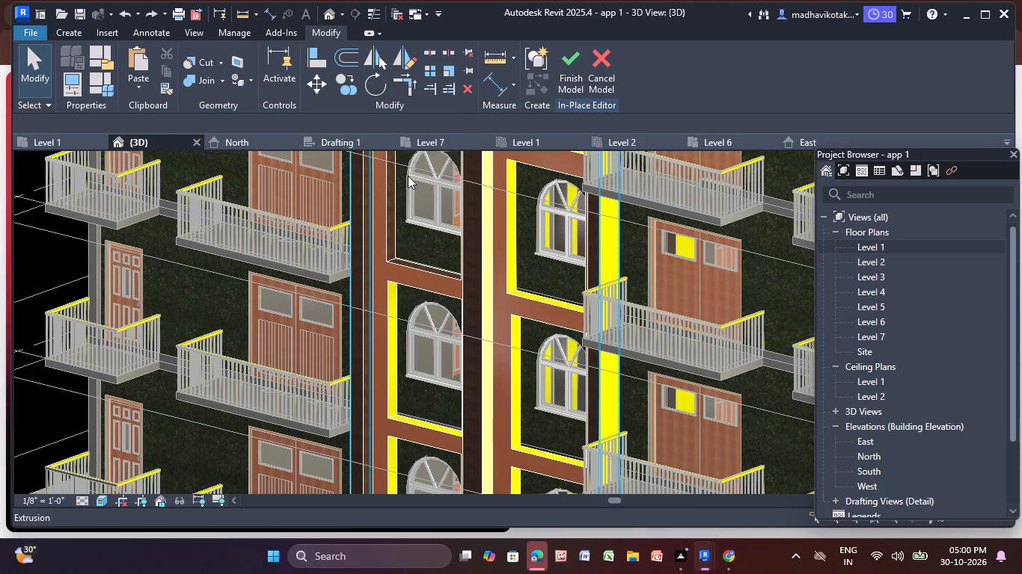
click(255, 80)
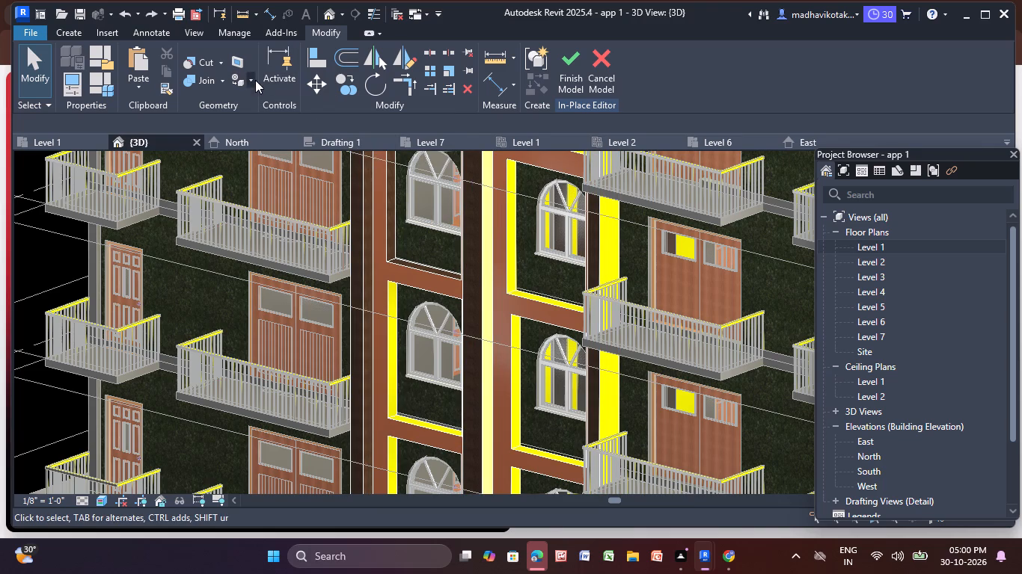
click(264, 99)
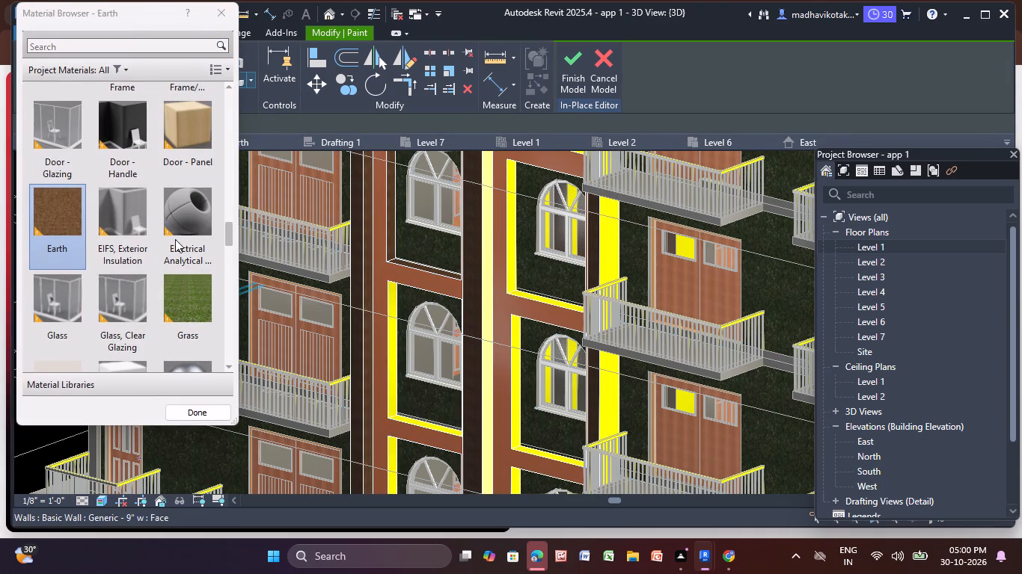
scroll(395, 333, up, 4)
click(59, 213)
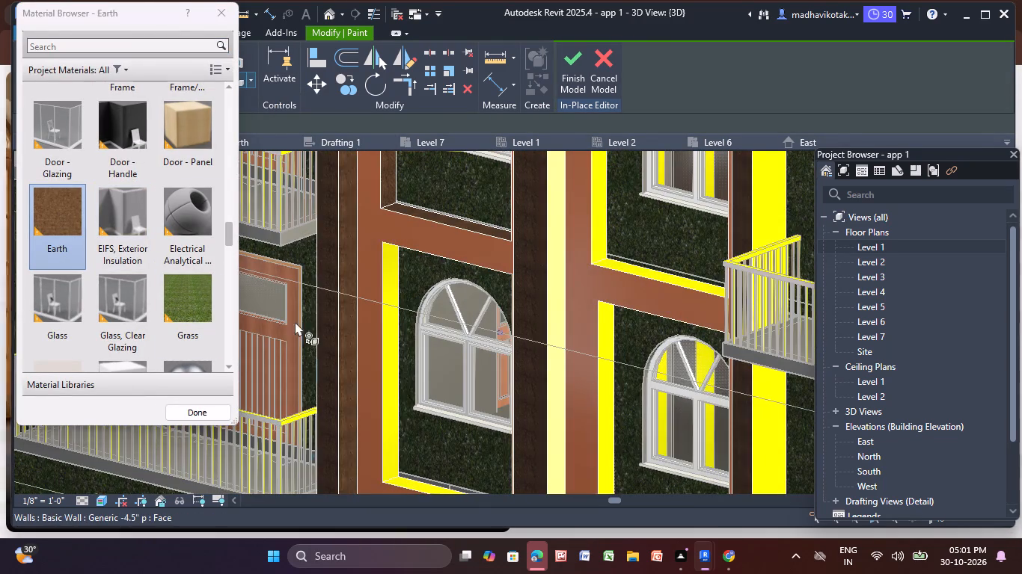
scroll(373, 368, up, 5)
click(396, 367)
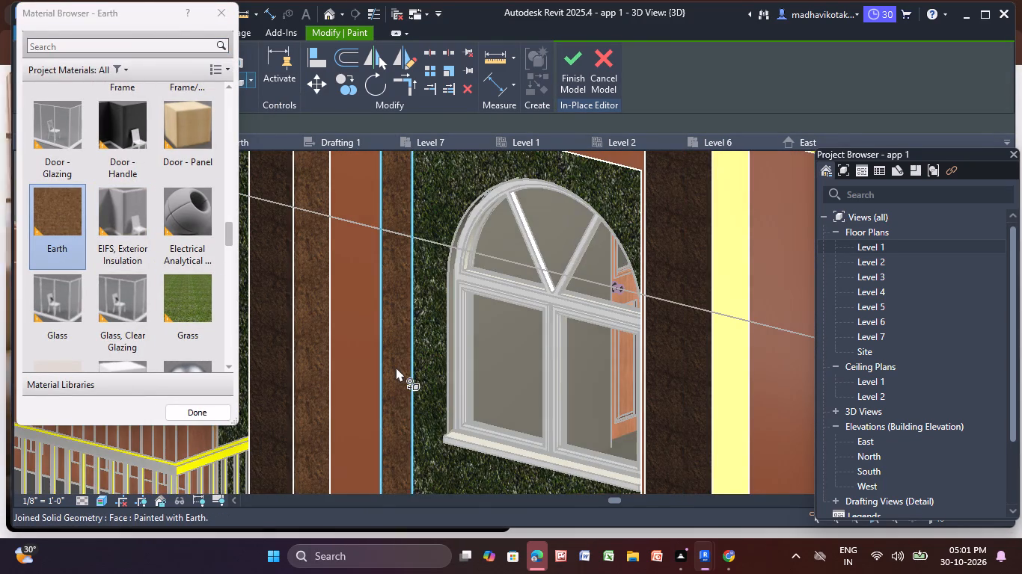
scroll(396, 367, down, 6)
middle_drag(396, 367, 349, 158)
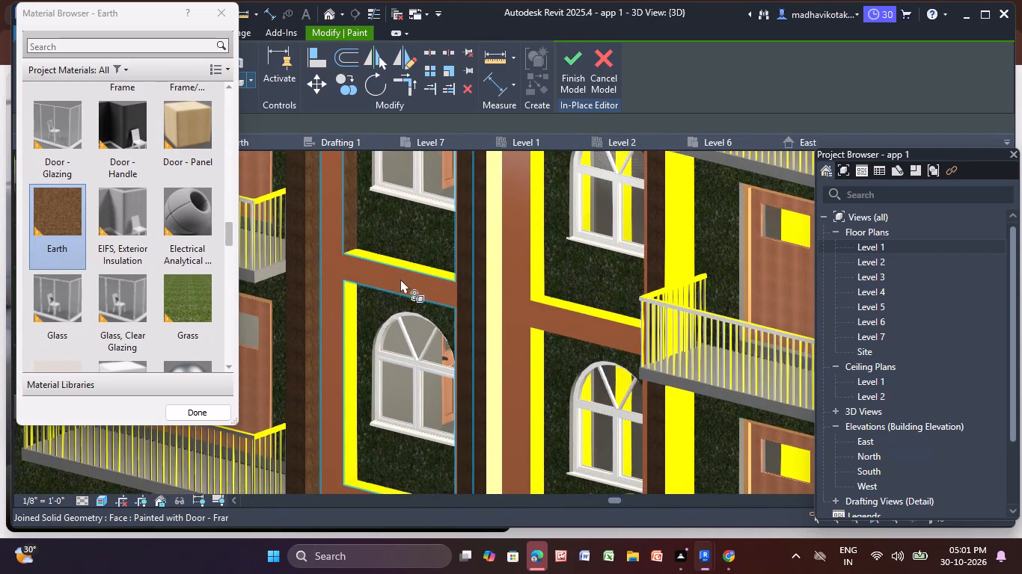
scroll(409, 271, up, 9)
click(436, 268)
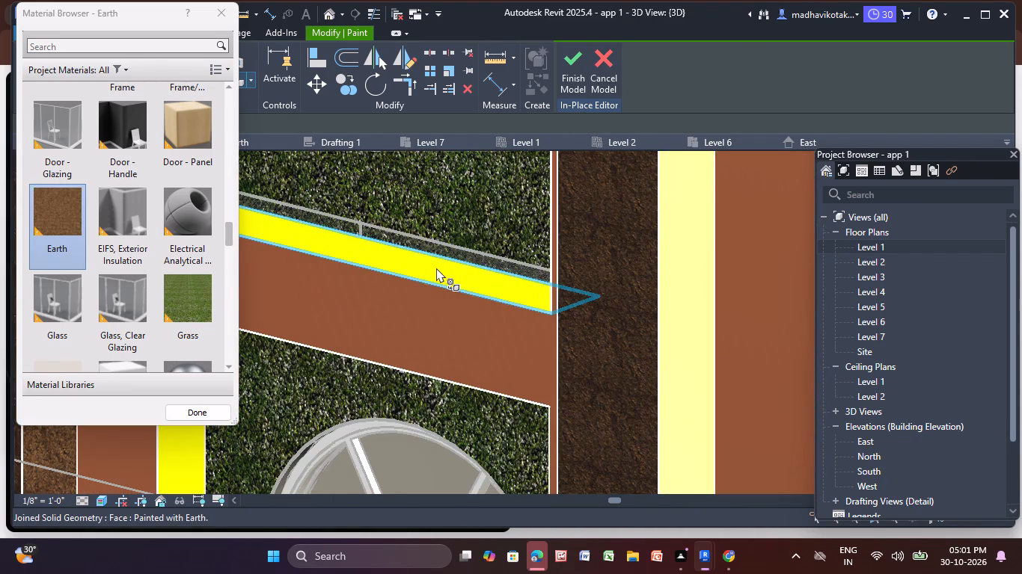
Paint the jamb of the left inner frame's opening directly above the ground storey with the Earth material.
scroll(400, 306, down, 5)
middle_drag(394, 316, 498, 151)
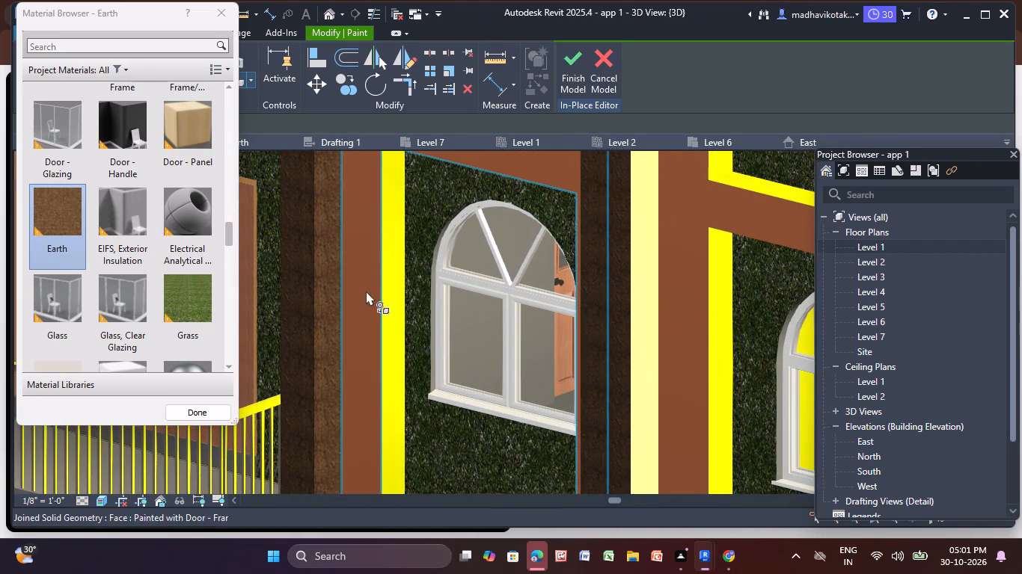
click(397, 286)
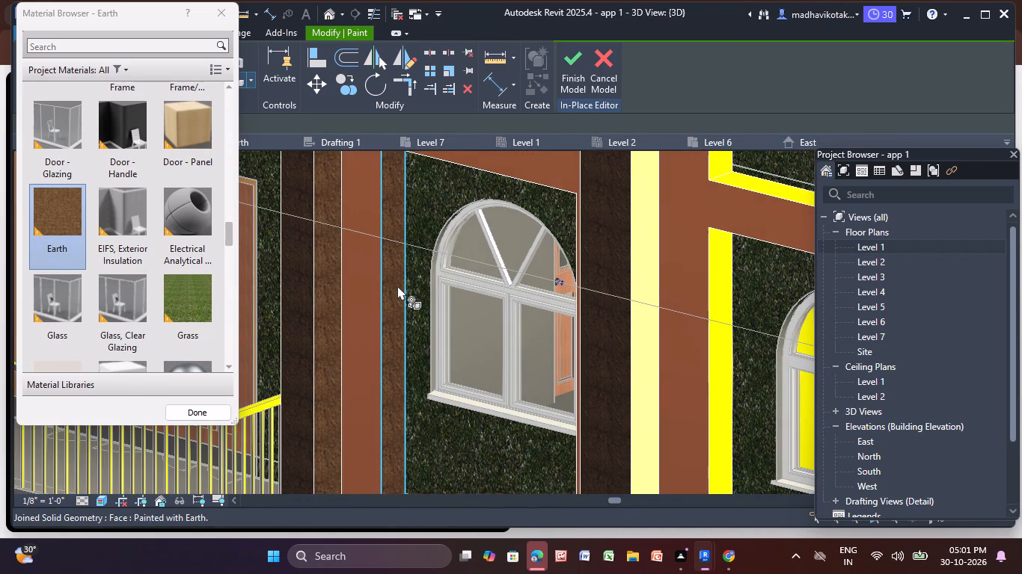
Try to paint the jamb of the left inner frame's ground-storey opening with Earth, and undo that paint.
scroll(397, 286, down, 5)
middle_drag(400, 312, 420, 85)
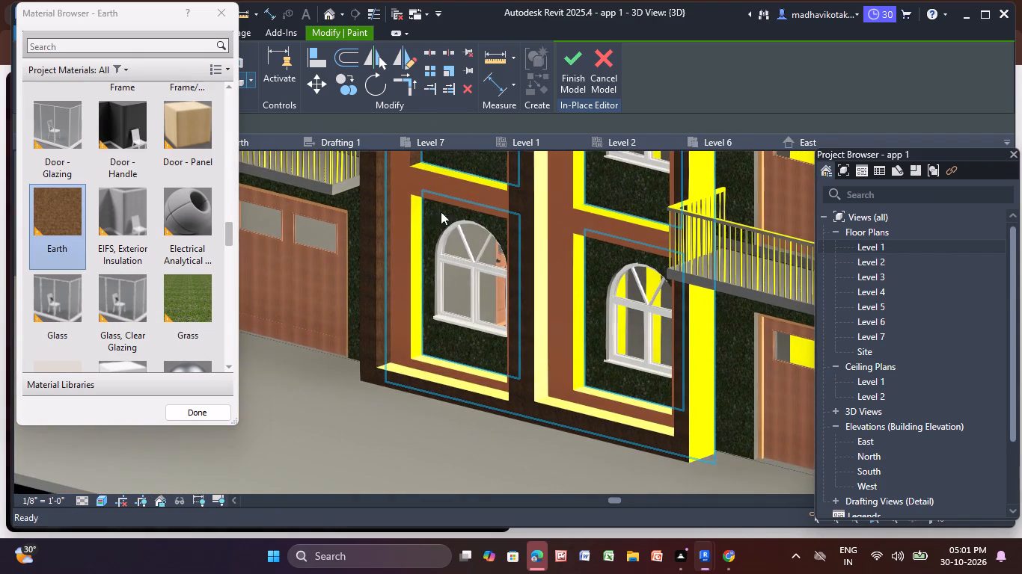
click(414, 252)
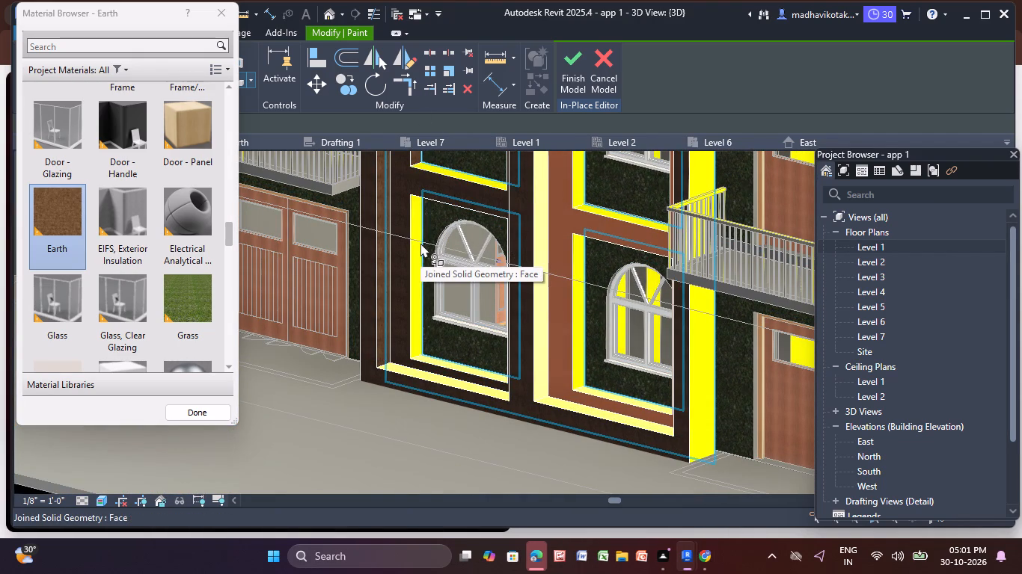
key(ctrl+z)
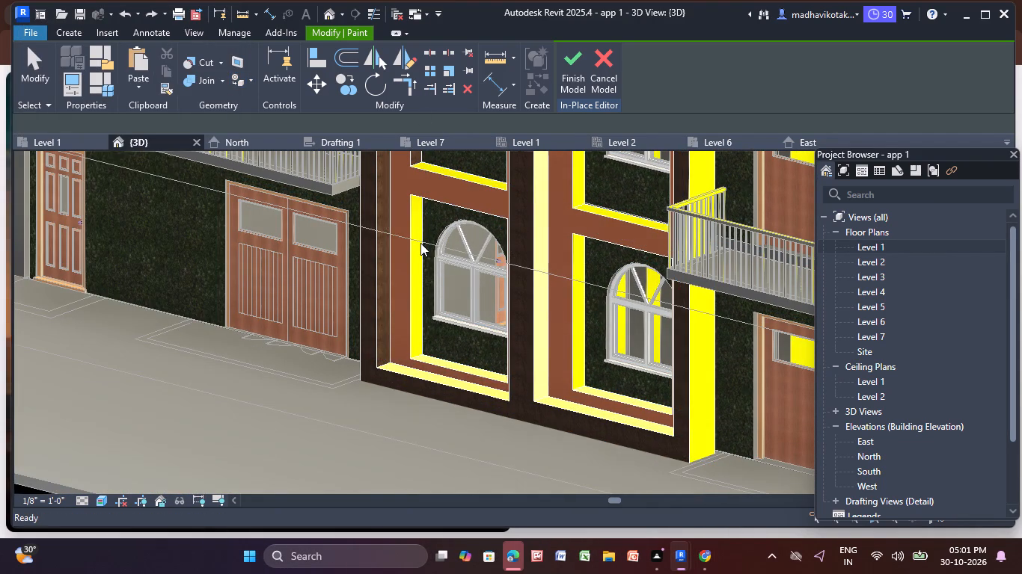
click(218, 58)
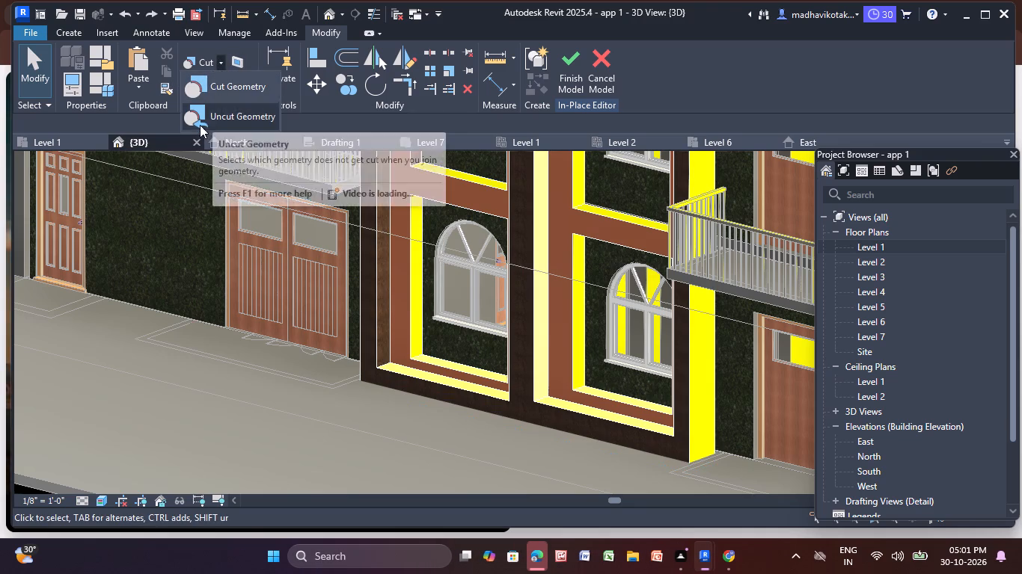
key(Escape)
Restart Paint with Earth and paint the sill of the left inner frame's opening directly above the ground storey.
click(248, 79)
click(258, 101)
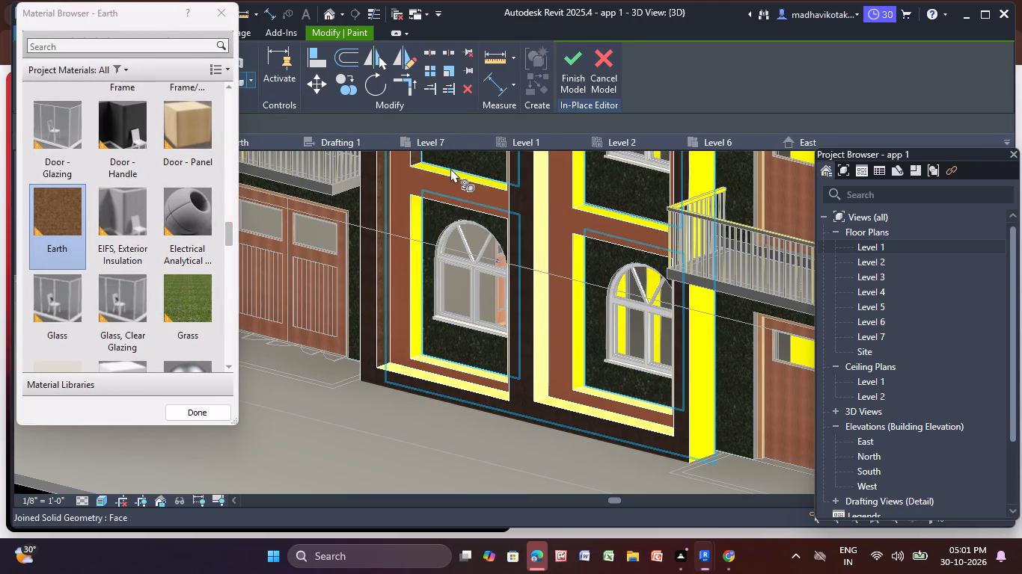
shift+middle_drag(465, 160, 432, 219)
scroll(400, 187, up, 8)
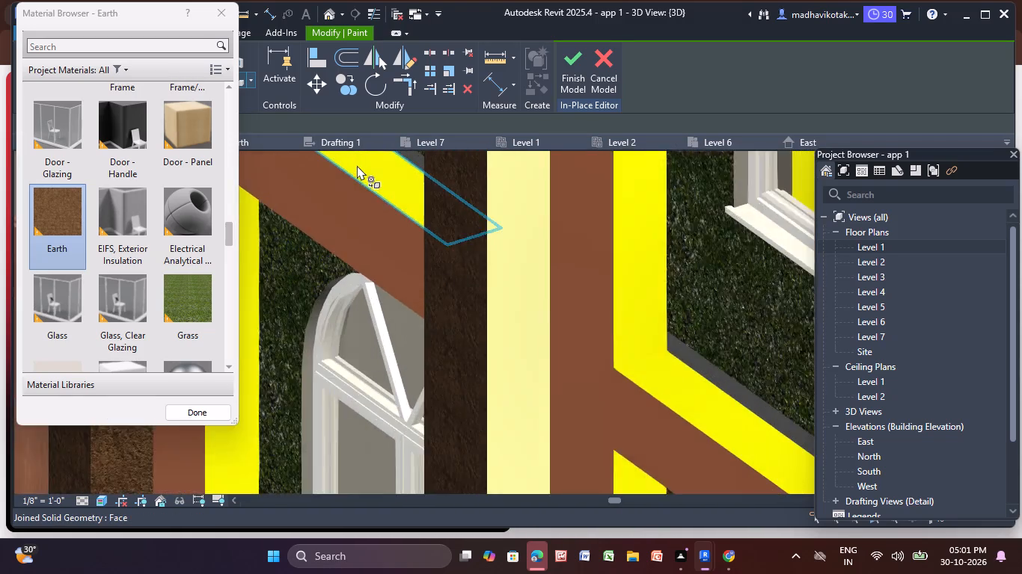
scroll(357, 165, up, 3)
click(365, 169)
Paint the jamb of the left inner frame's ground-storey opening with the Earth material.
scroll(364, 182, down, 5)
middle_drag(369, 216, 430, 49)
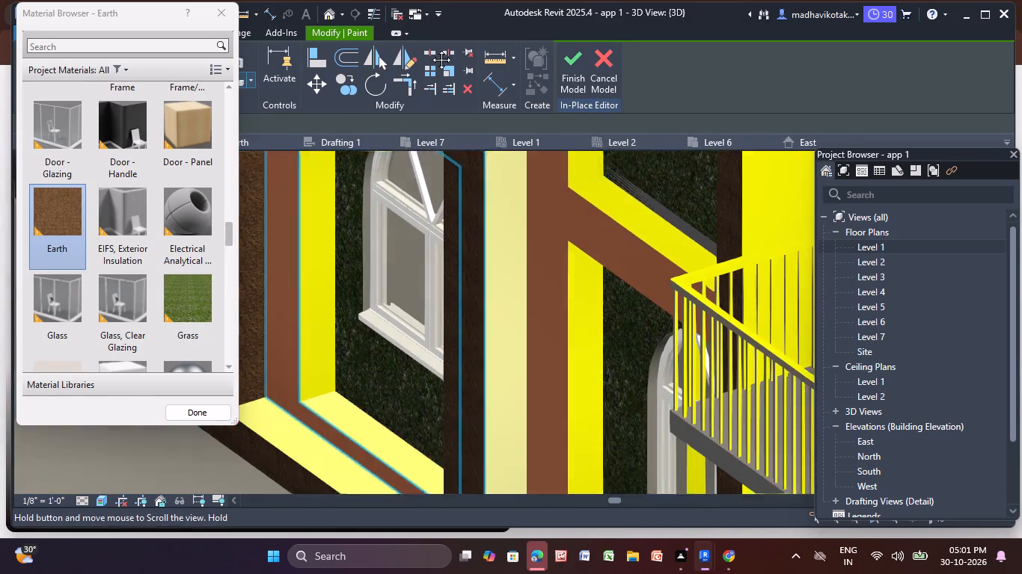
middle_drag(430, 49, 433, 43)
click(351, 196)
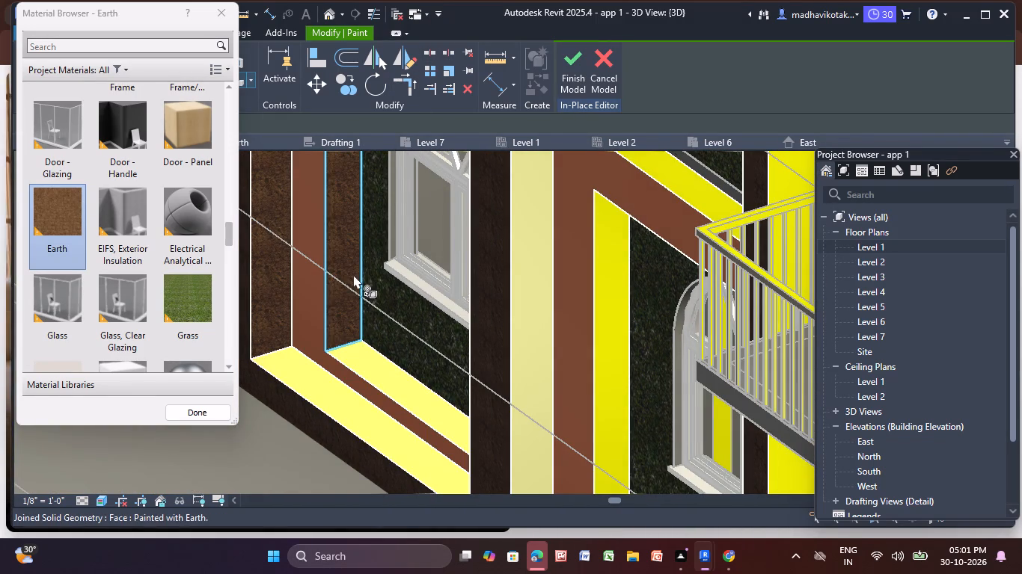
Paint the sill of the left inner frame's ground-storey opening and the left outer frame's bottom sill with the Earth material.
click(366, 365)
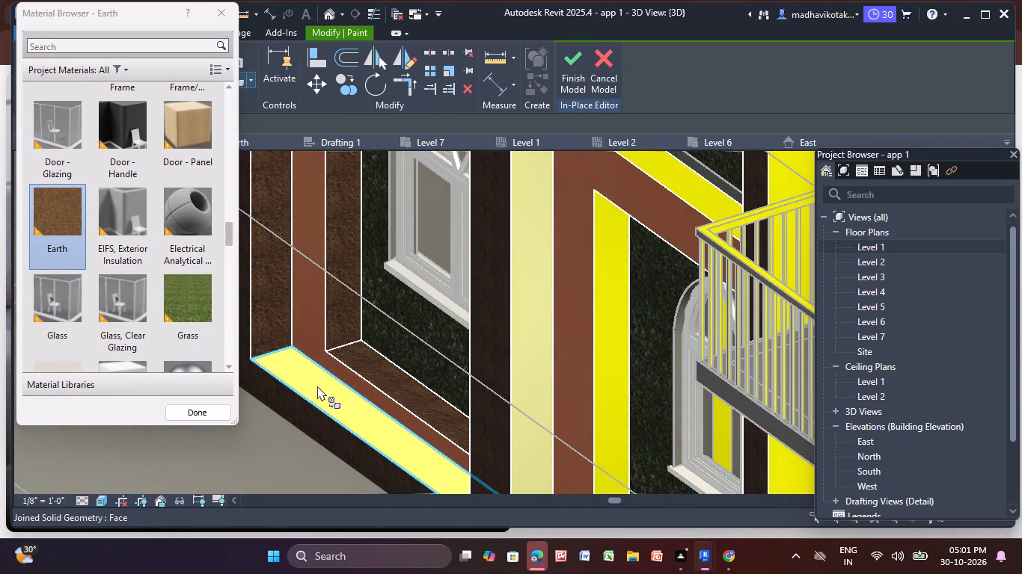
click(316, 386)
Paint the right outer frame's jamb and bottom sill and the right inner frame's ground-storey jamb with Earth.
scroll(316, 386, down, 4)
middle_drag(316, 386, 215, 222)
click(337, 265)
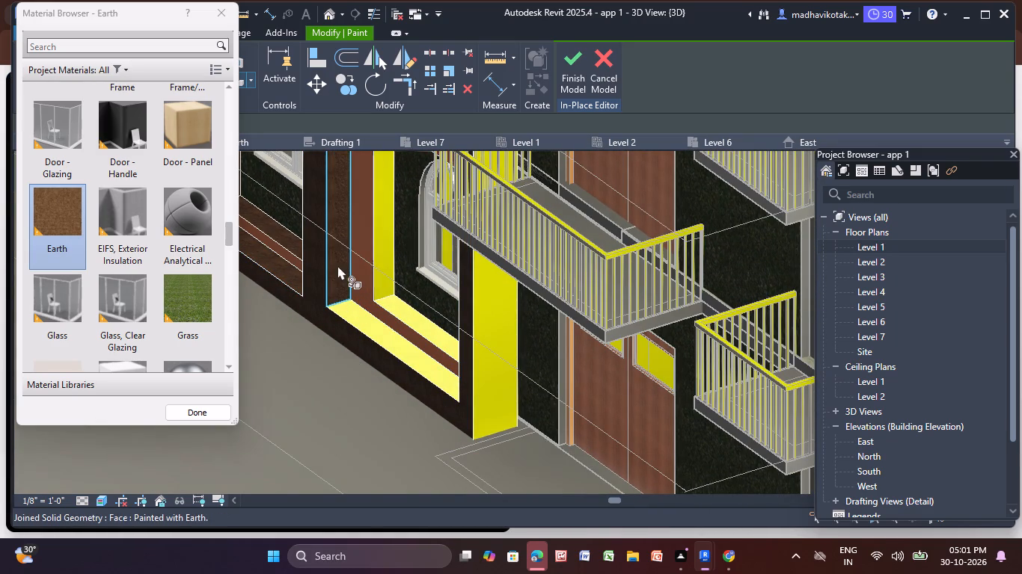
click(373, 326)
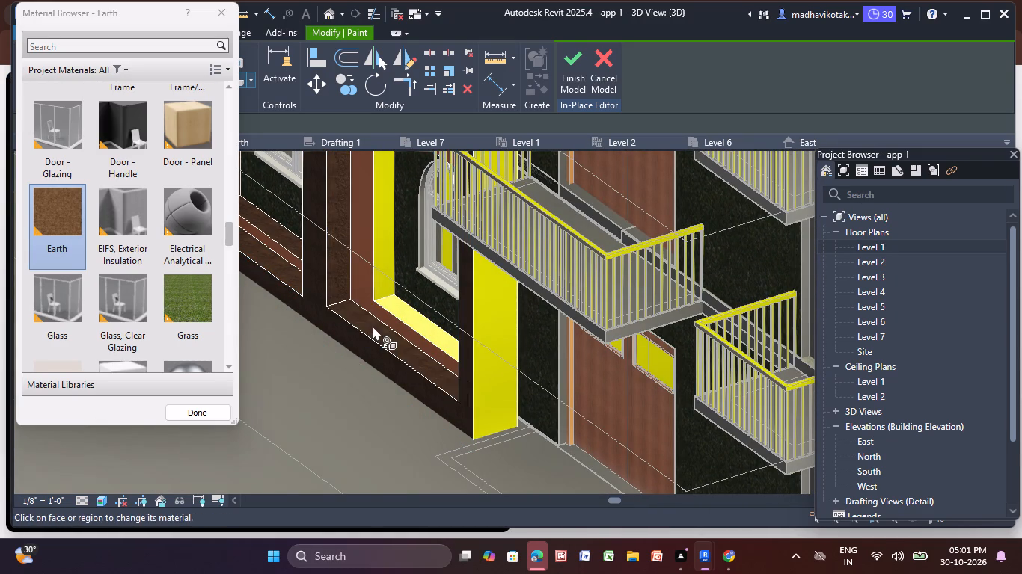
click(382, 252)
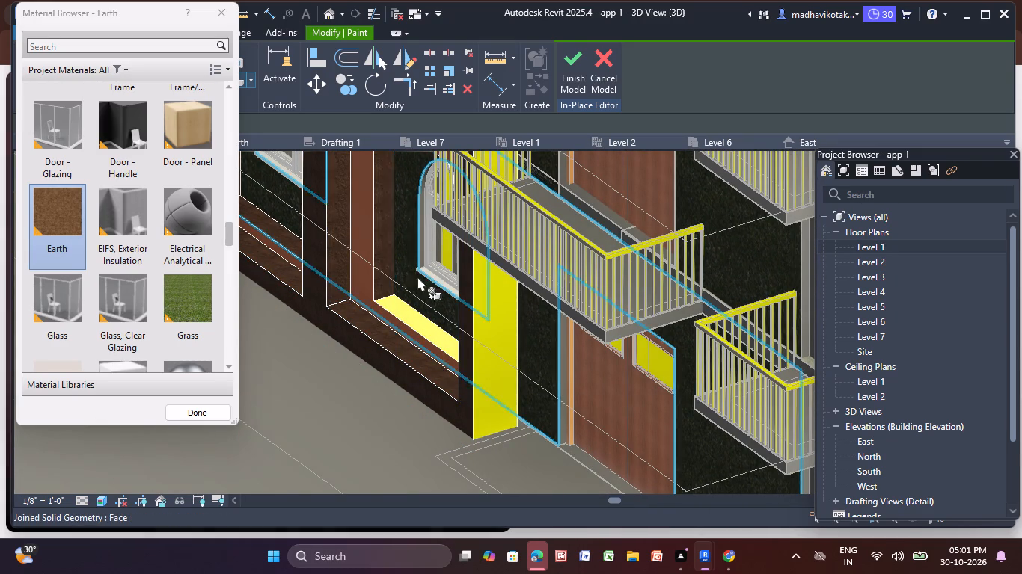
Paint the side face of the projecting window bay, next to the Grass wall, with Earth.
click(495, 339)
Paint the sill of the right inner frame's ground-storey opening with the Earth material.
scroll(495, 339, down, 1)
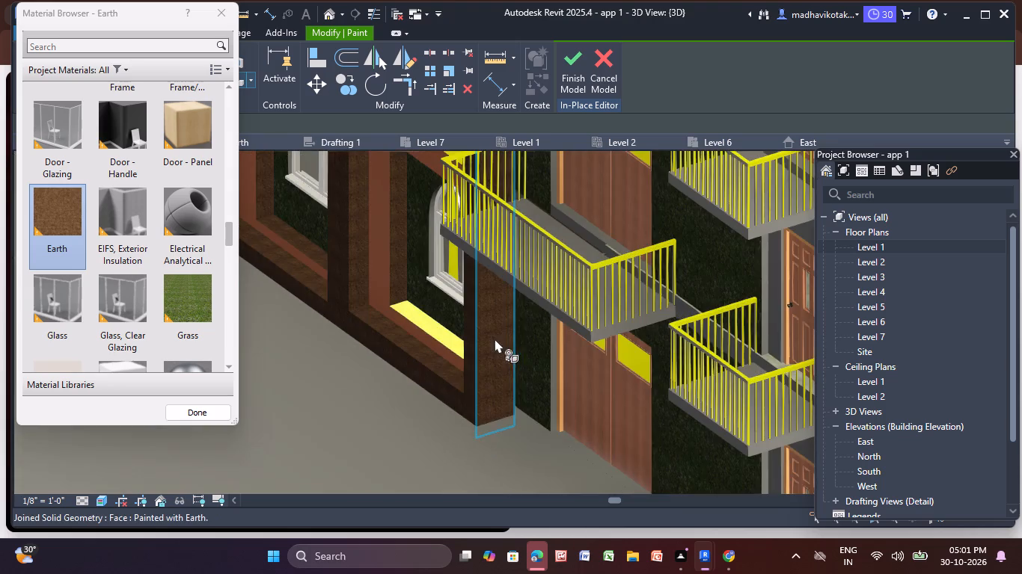
middle_drag(495, 339, 556, 345)
scroll(536, 345, down, 1)
middle_drag(532, 348, 507, 370)
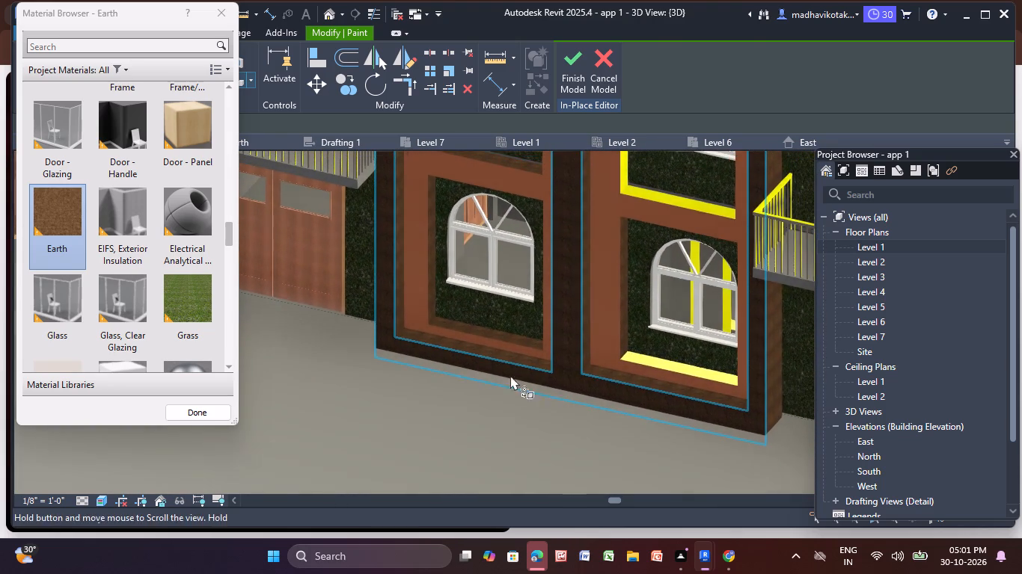
scroll(640, 363, up, 8)
click(654, 375)
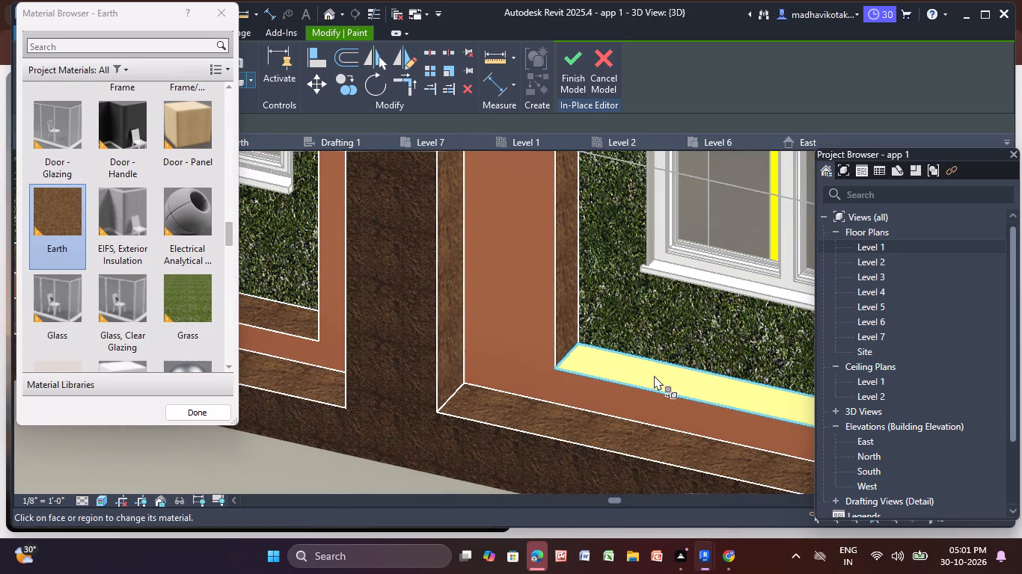
Paint the jamb and sill of the right inner frame's opening directly above the ground storey with Earth.
scroll(654, 375, down, 11)
middle_drag(624, 368, 508, 458)
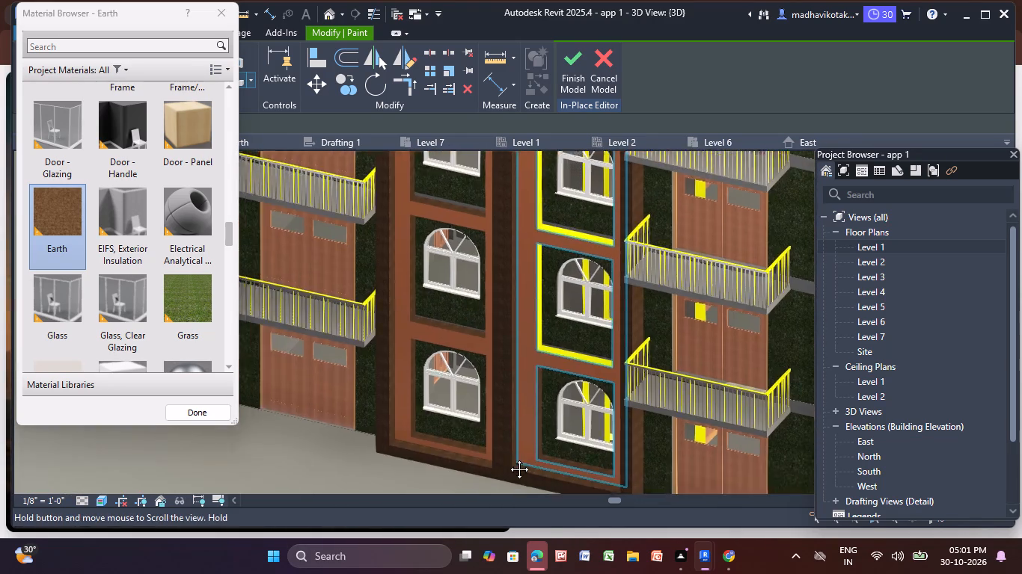
middle_drag(508, 458, 470, 472)
scroll(500, 274, up, 8)
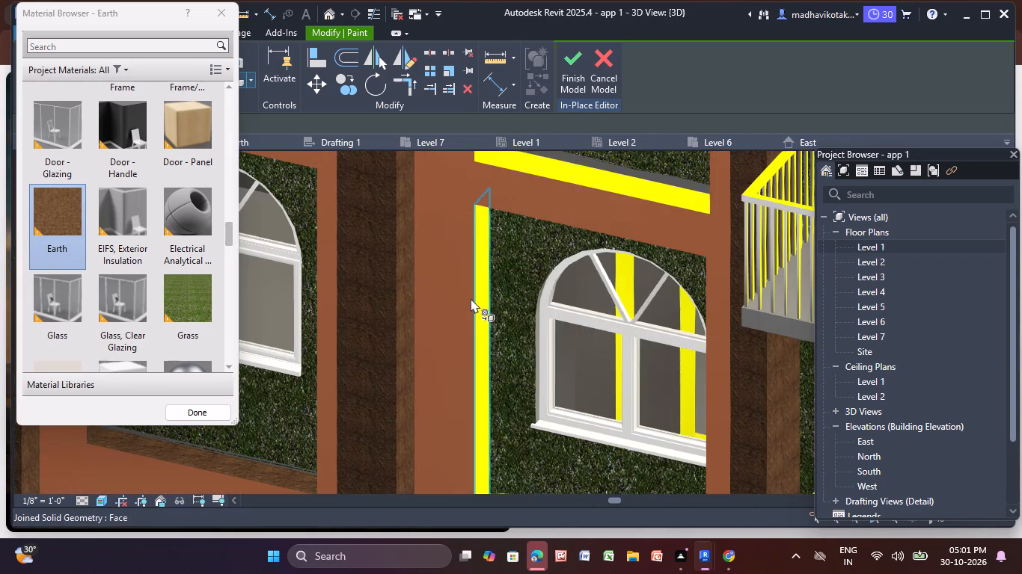
scroll(478, 292, up, 4)
click(486, 284)
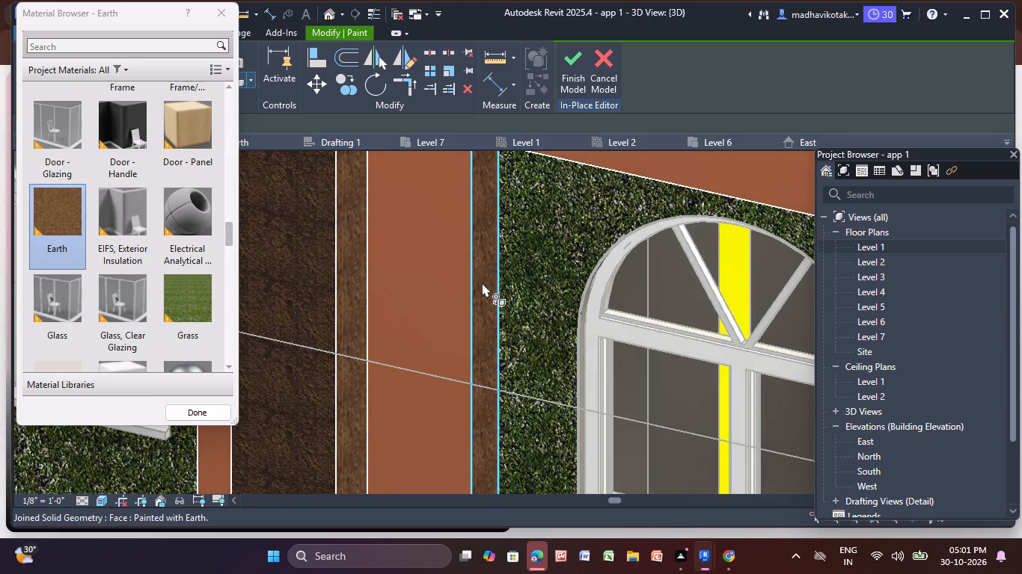
scroll(482, 283, down, 6)
middle_drag(482, 283, 367, 102)
scroll(485, 315, up, 4)
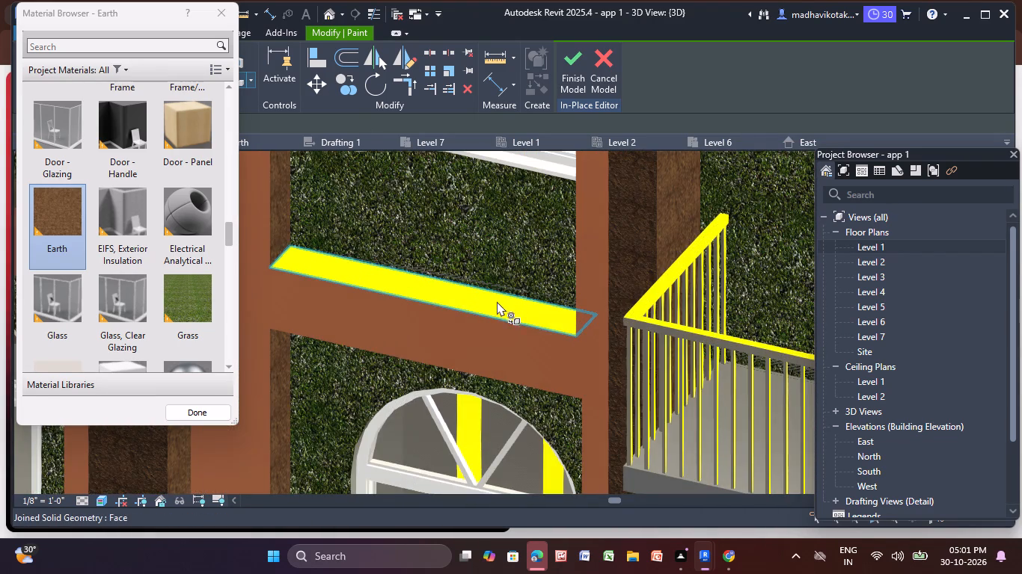
click(495, 304)
Paint the jamb and sill of the right inner frame's opening two storeys above the ground storey with Earth.
scroll(484, 298, down, 6)
middle_drag(455, 283, 451, 348)
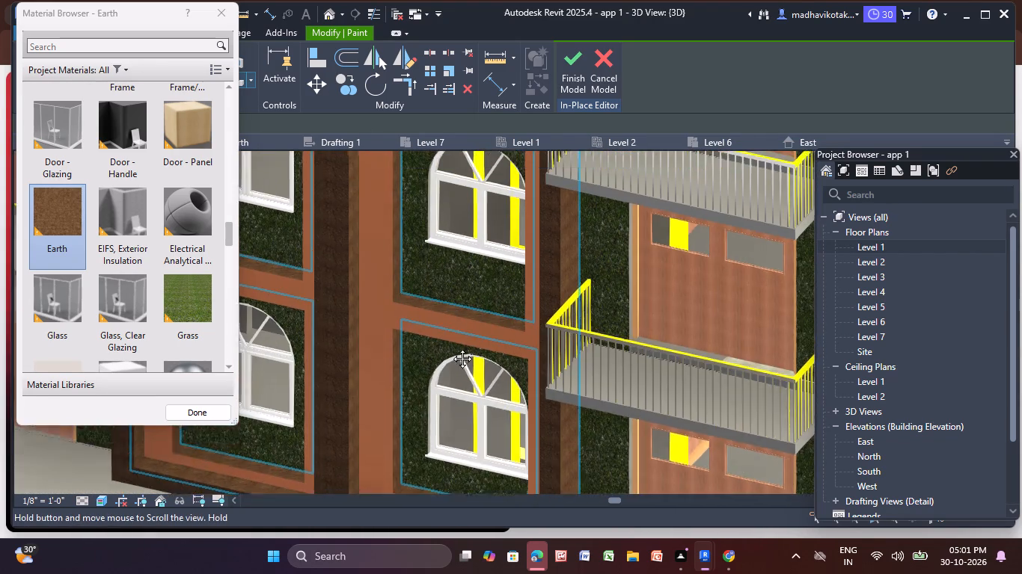
middle_drag(451, 348, 447, 507)
scroll(386, 265, up, 4)
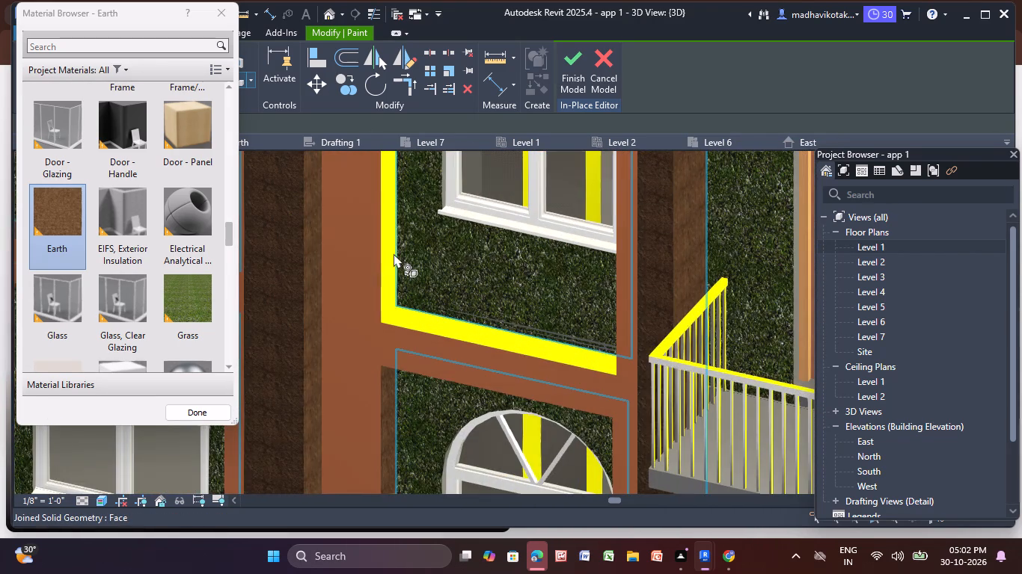
click(391, 252)
click(388, 250)
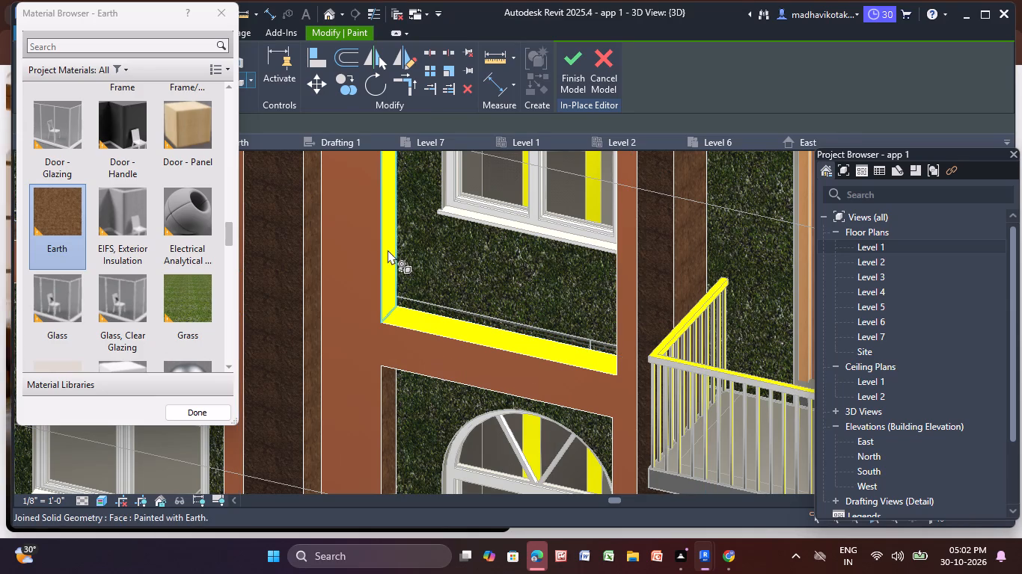
click(450, 327)
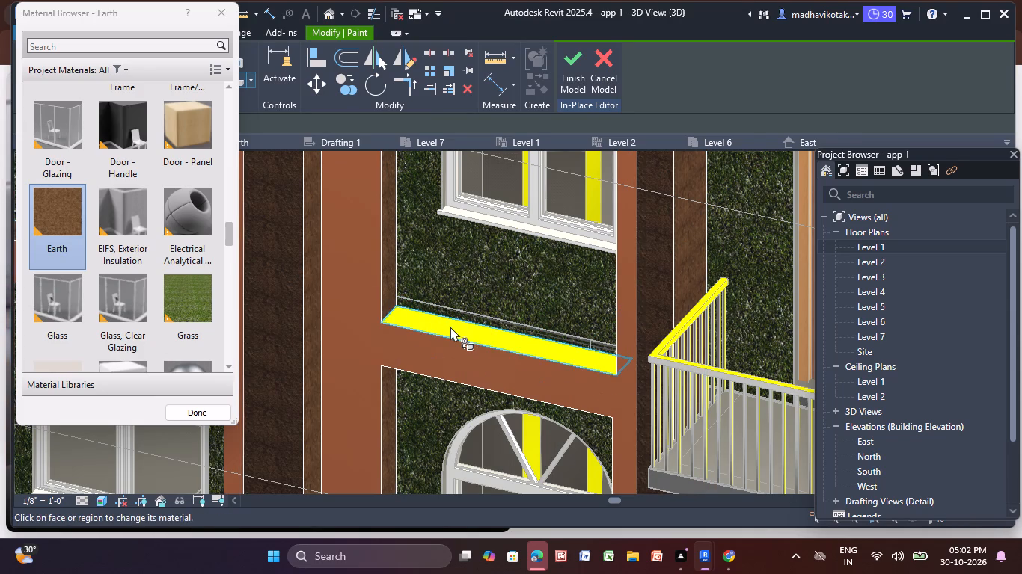
Paint the jamb and sill of the right inner frame's opening three storeys above the ground storey with Earth.
scroll(442, 312, down, 5)
middle_drag(442, 312, 411, 573)
scroll(367, 340, up, 3)
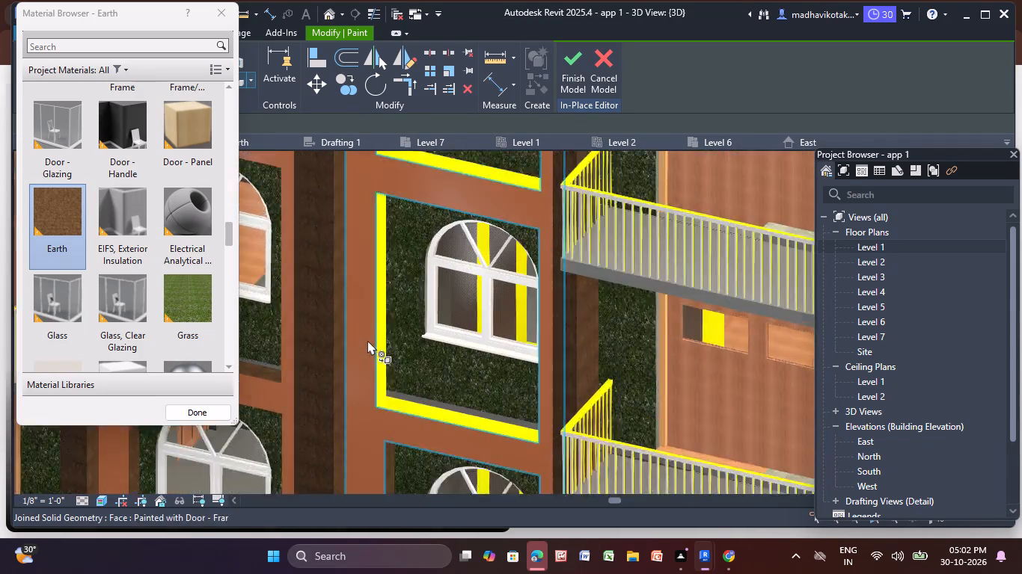
scroll(367, 340, up, 2)
click(389, 321)
click(385, 321)
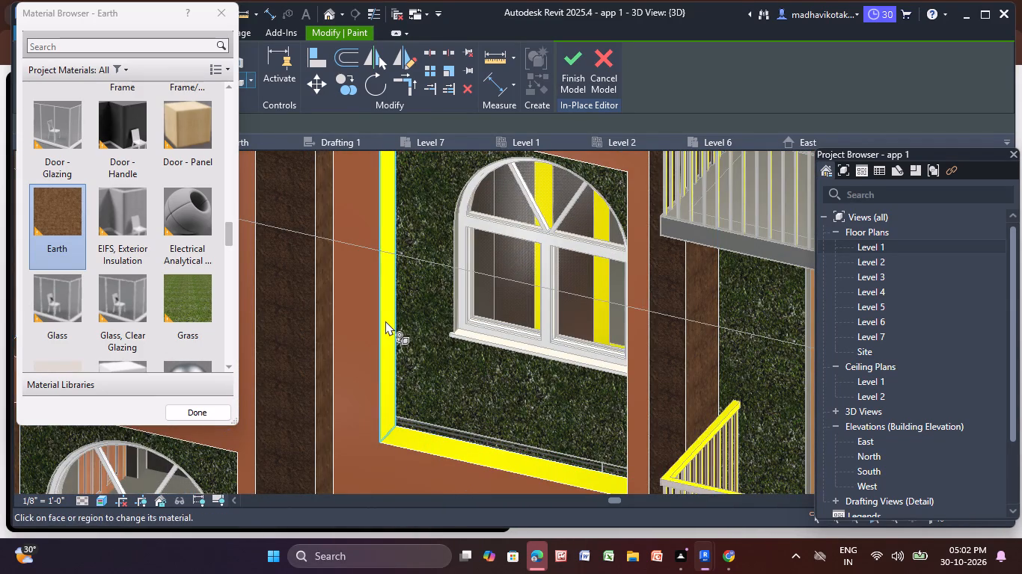
click(462, 454)
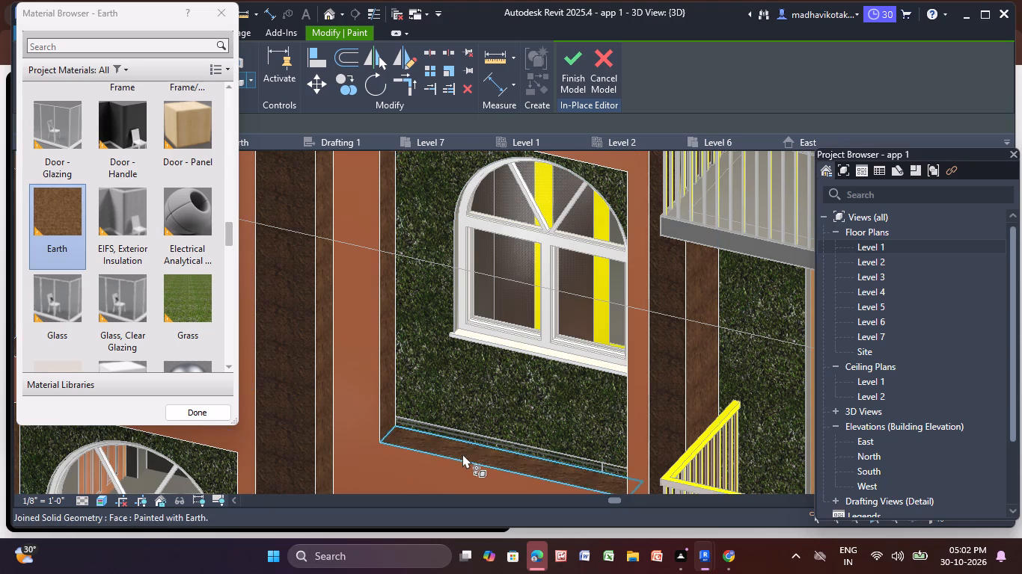
Paint the jamb and sill of the right inner frame's opening directly below the top storey with Earth.
scroll(464, 415, down, 5)
middle_drag(464, 412, 424, 540)
scroll(385, 368, up, 4)
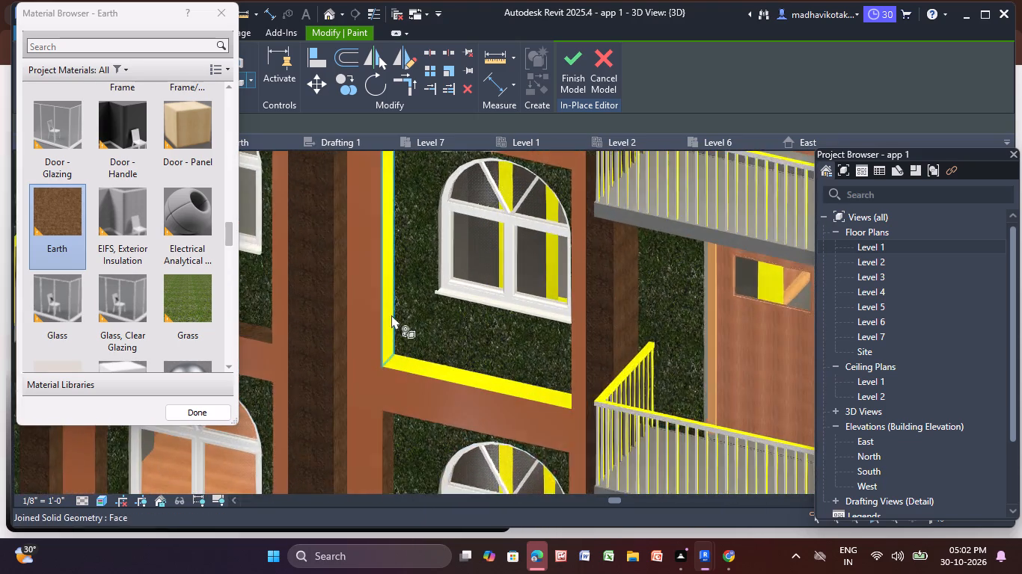
click(388, 305)
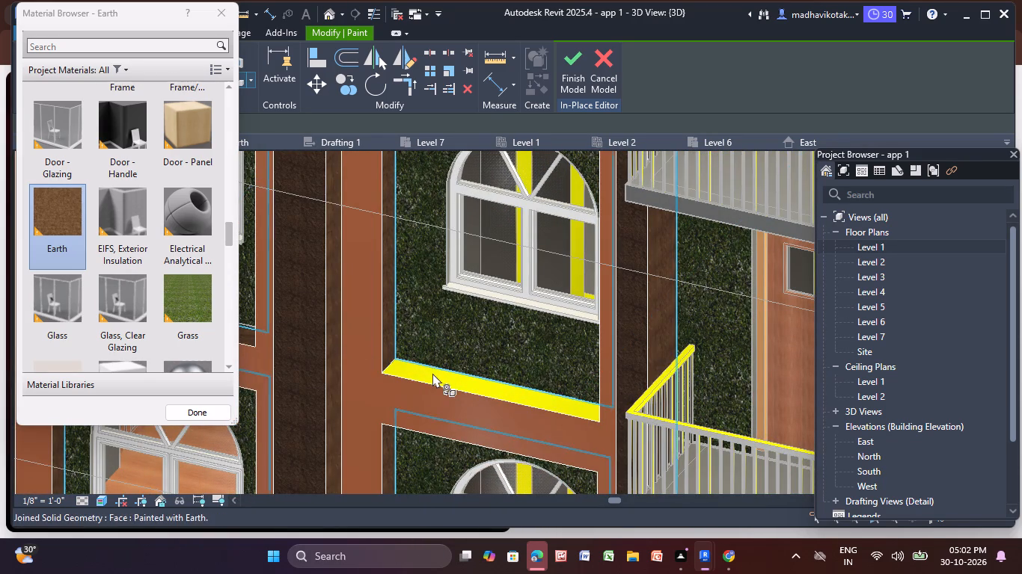
click(434, 377)
Paint the jamb of the right inner frame's top-storey opening with the Earth material.
scroll(419, 319, down, 6)
middle_drag(417, 318, 396, 457)
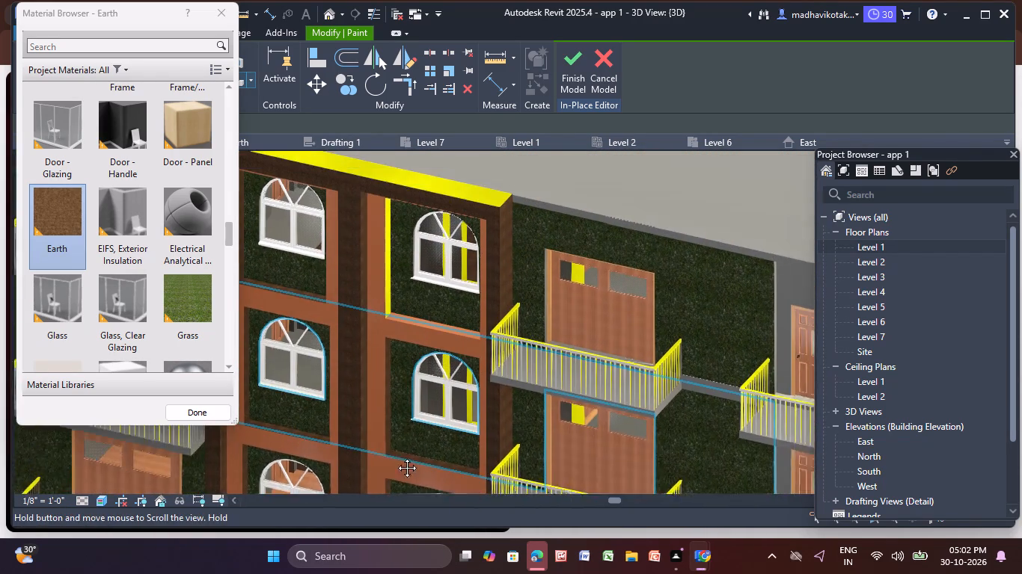
middle_drag(396, 457, 384, 486)
scroll(319, 314, up, 10)
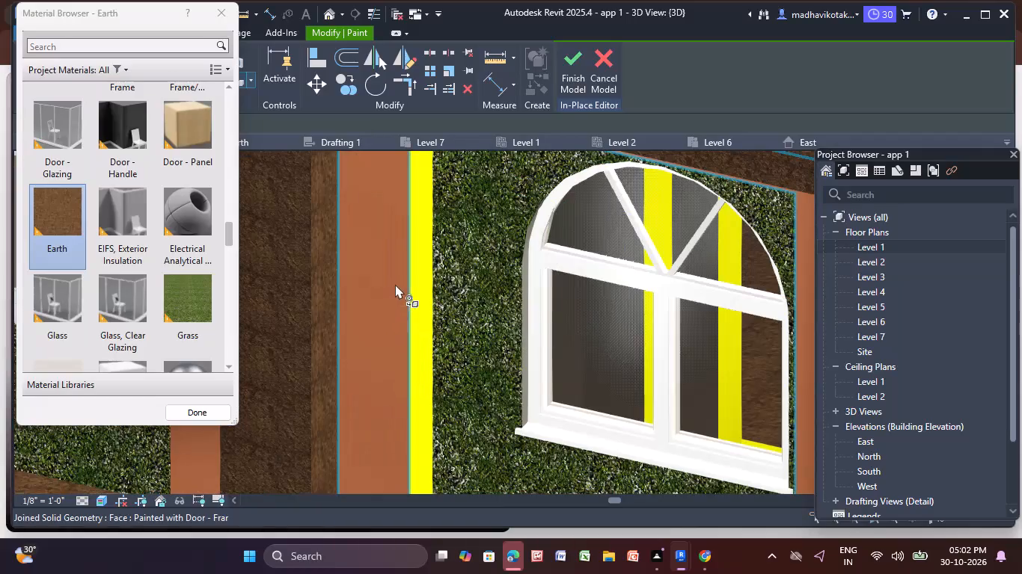
click(421, 281)
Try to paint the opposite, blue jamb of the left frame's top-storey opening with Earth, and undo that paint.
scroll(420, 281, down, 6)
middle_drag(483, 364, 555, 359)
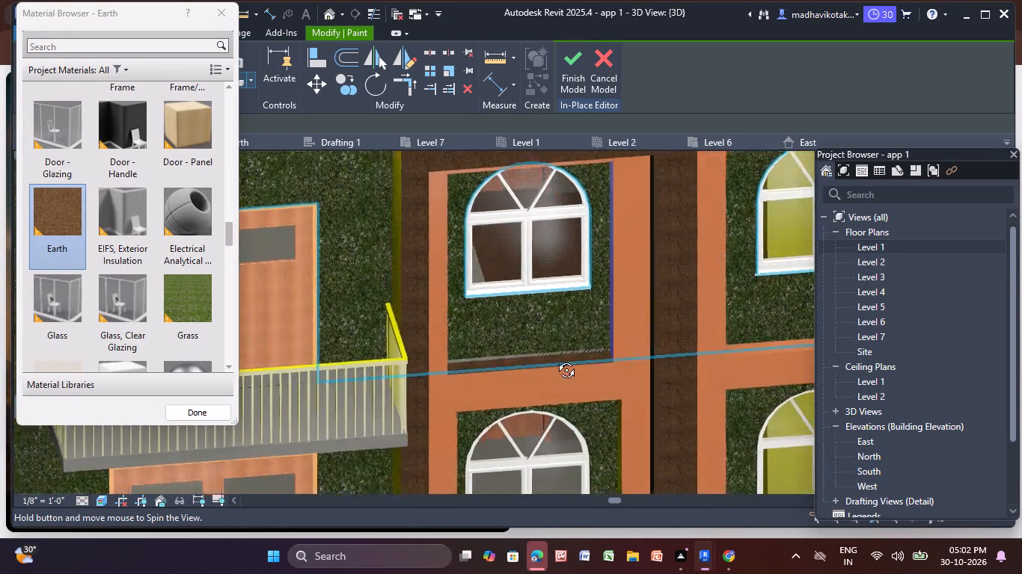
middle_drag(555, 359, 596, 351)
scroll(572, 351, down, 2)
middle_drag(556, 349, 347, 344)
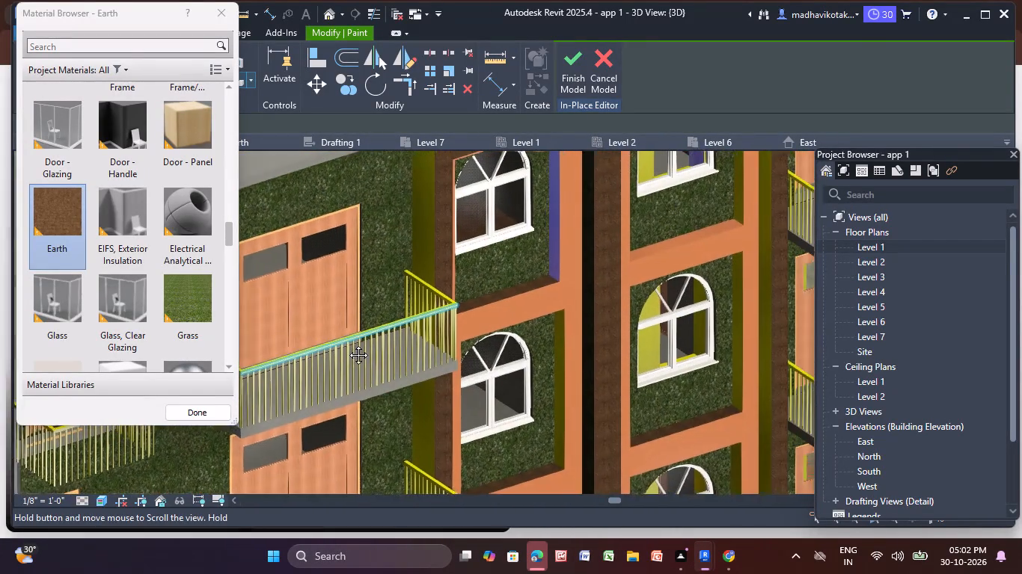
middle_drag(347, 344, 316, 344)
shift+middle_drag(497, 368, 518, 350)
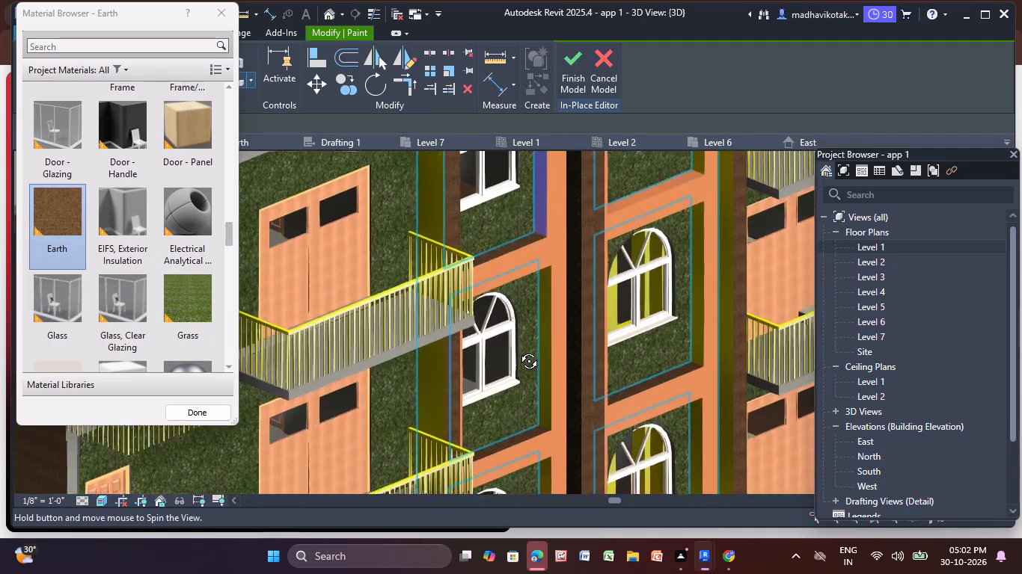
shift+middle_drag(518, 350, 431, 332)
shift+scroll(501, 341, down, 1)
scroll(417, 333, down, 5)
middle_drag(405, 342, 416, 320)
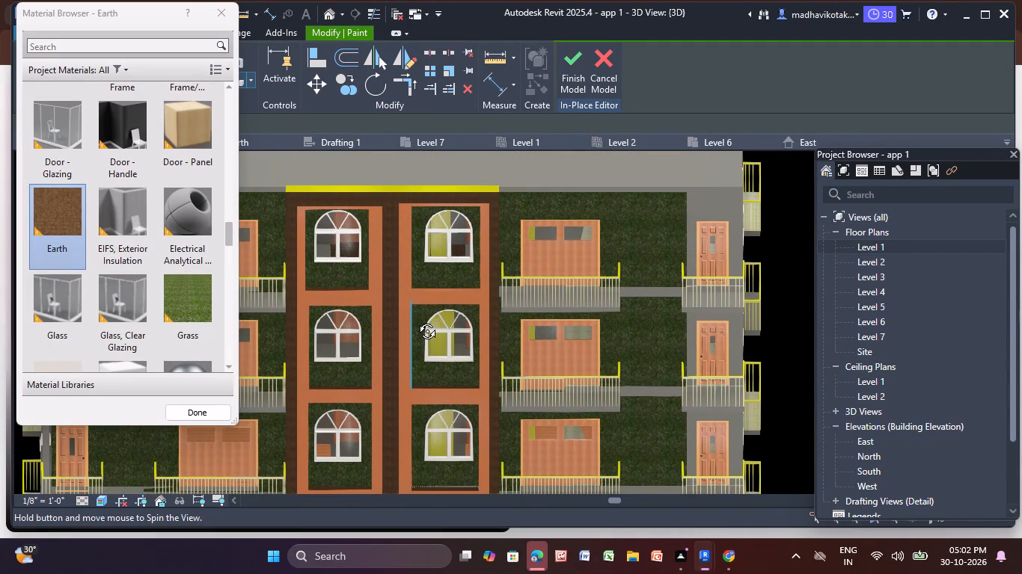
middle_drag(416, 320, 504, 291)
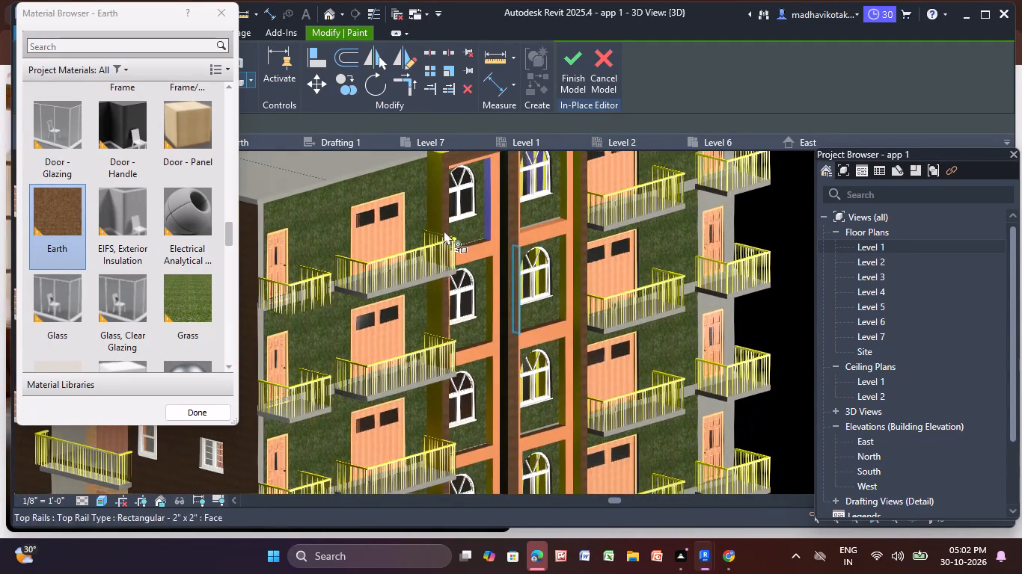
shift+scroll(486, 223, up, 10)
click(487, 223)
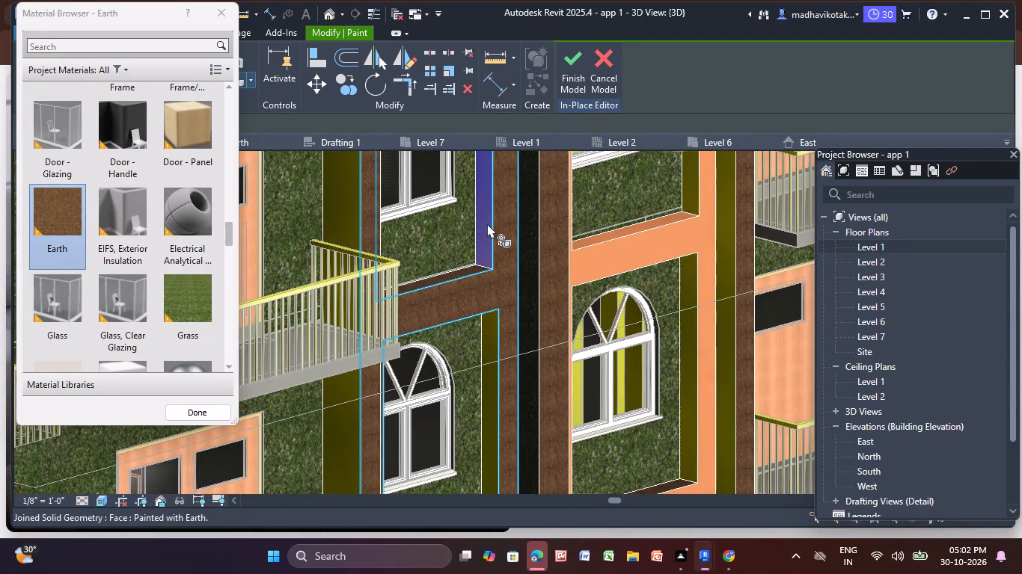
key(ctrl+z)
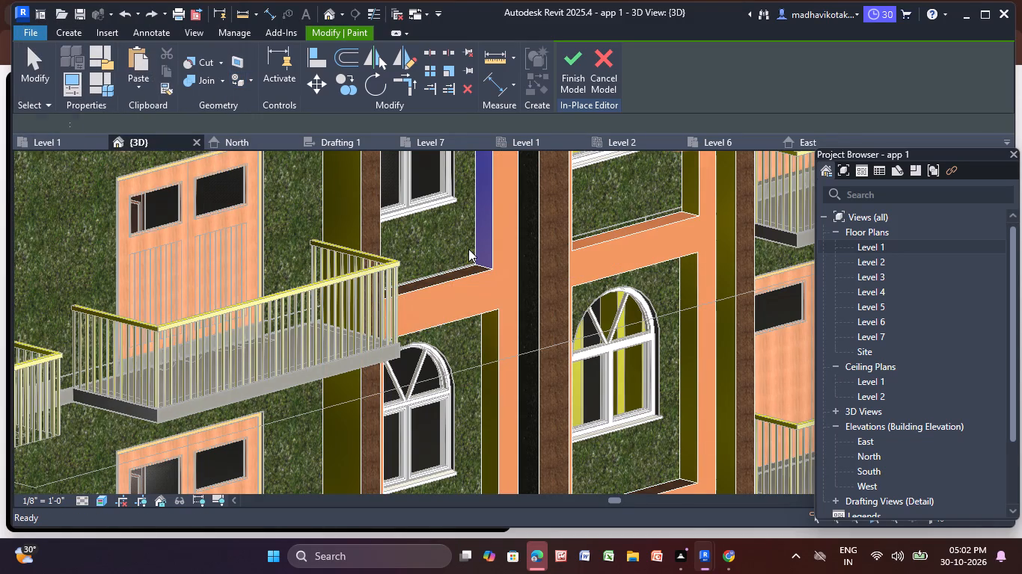
Restart the Paint tool with Earth and paint the blue inner jamb of the left frame's top-storey arched-window opening.
scroll(468, 249, down, 6)
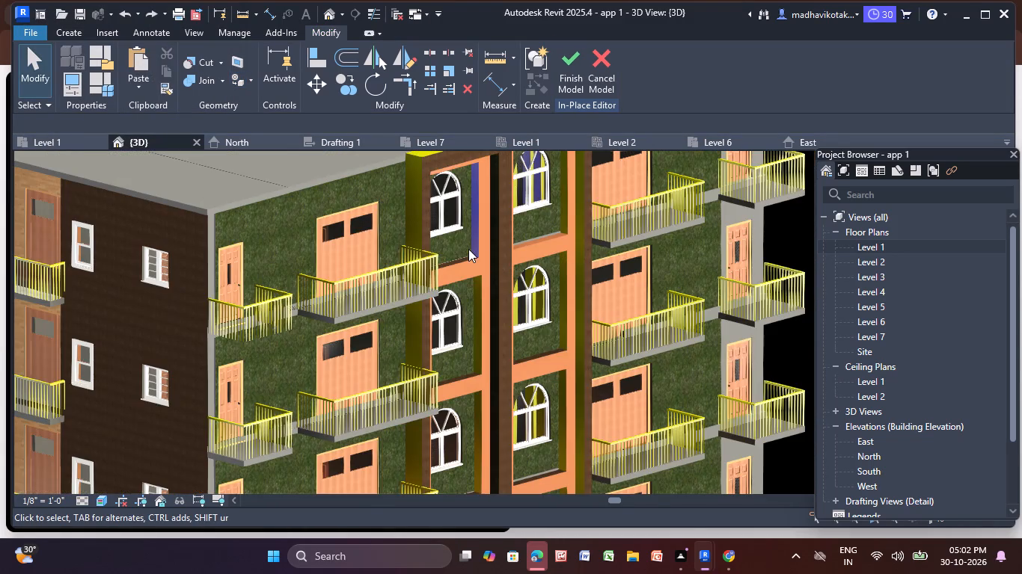
shift+middle_drag(522, 303, 460, 297)
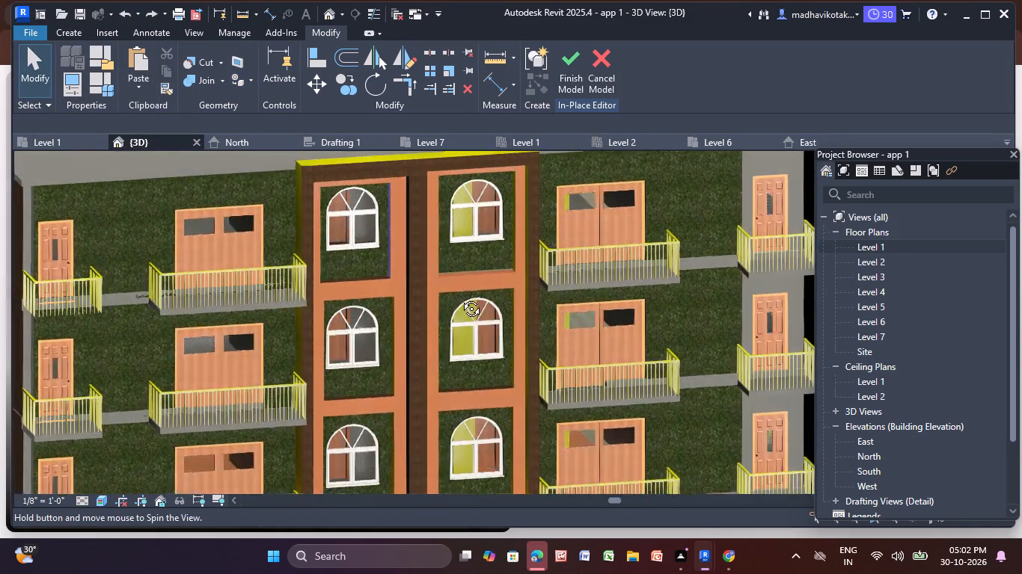
shift+middle_drag(460, 297, 434, 261)
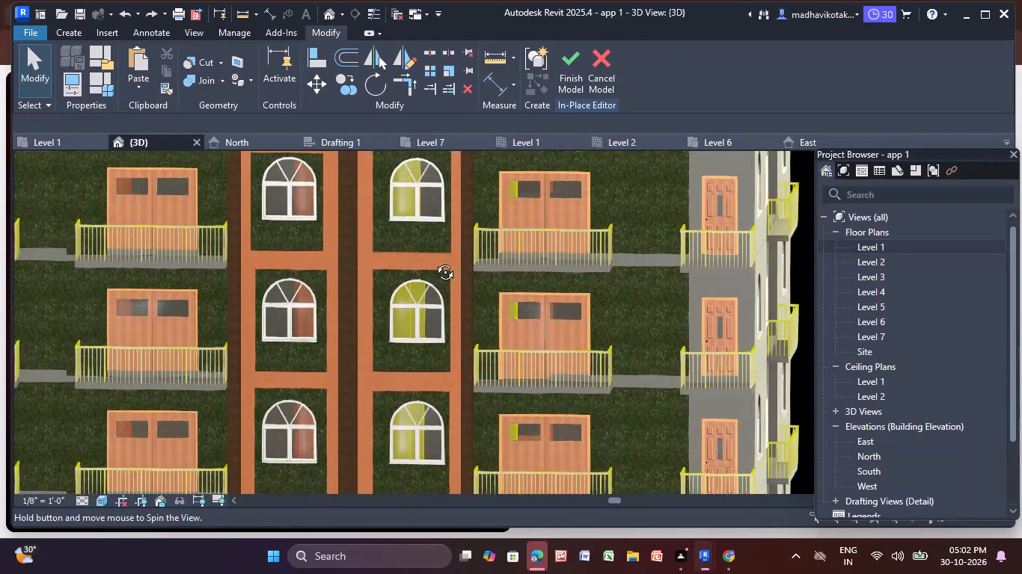
shift+middle_drag(434, 261, 470, 274)
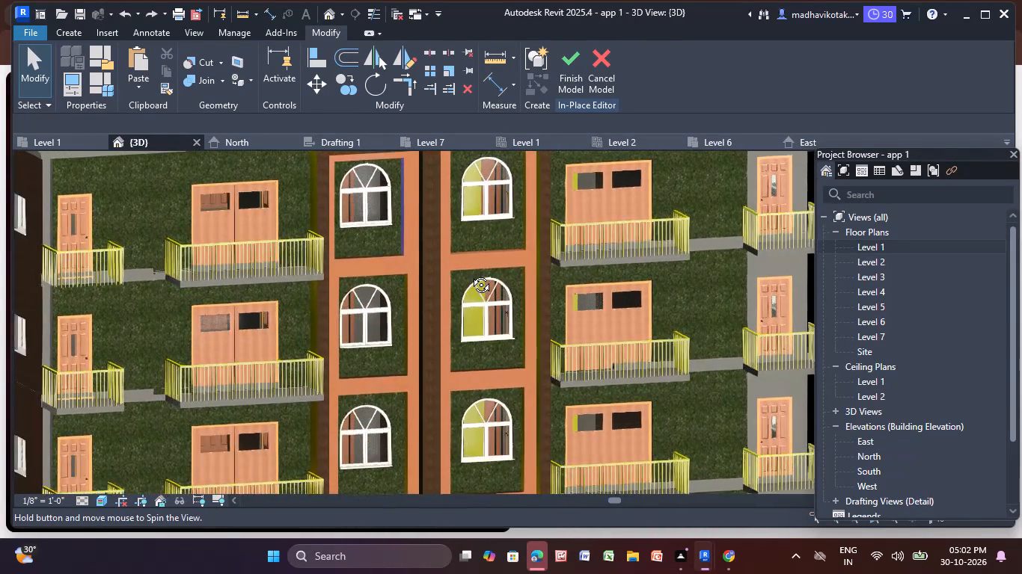
shift+middle_drag(470, 274, 506, 286)
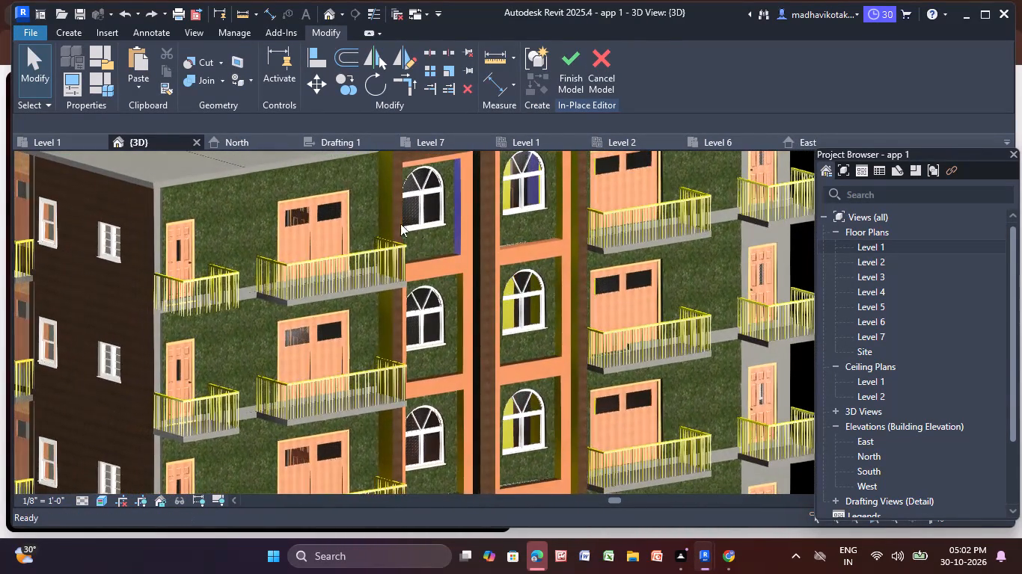
click(257, 83)
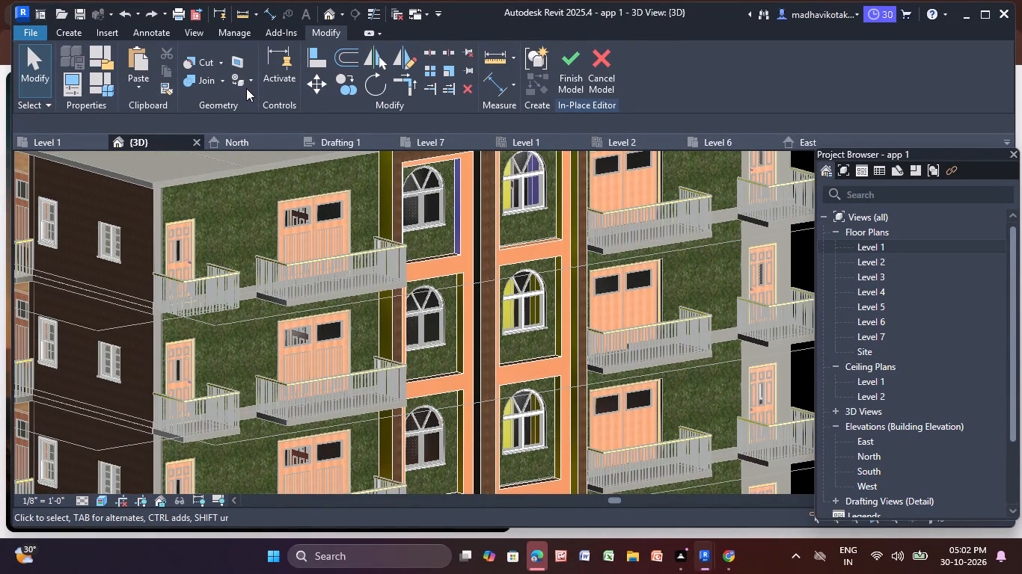
click(252, 88)
click(247, 79)
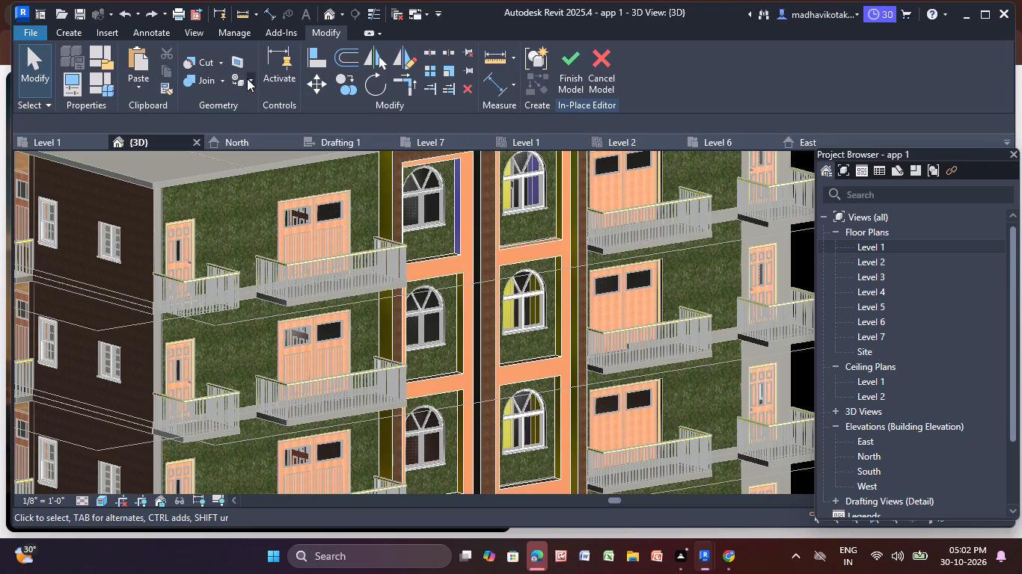
click(262, 106)
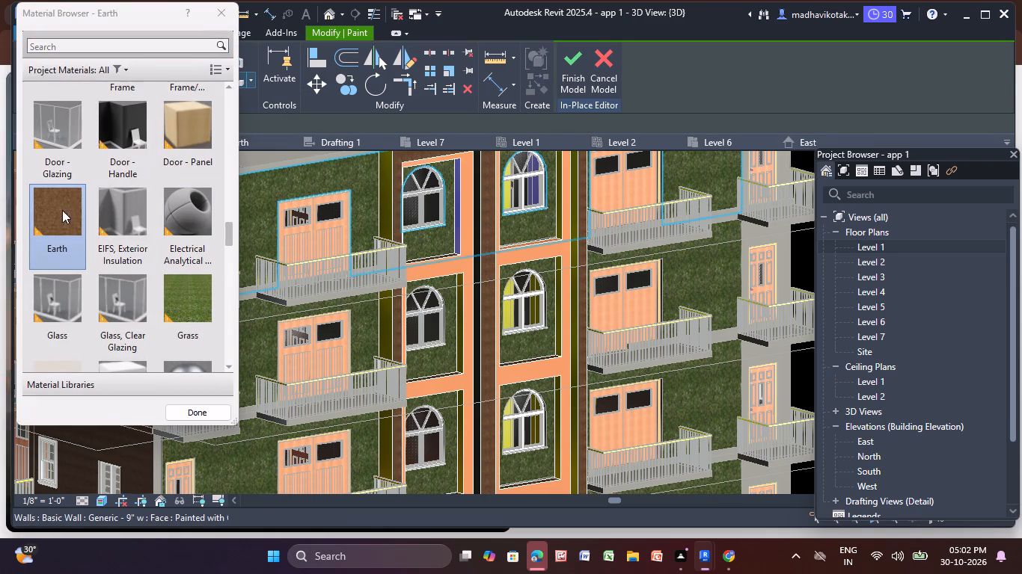
click(46, 215)
scroll(446, 215, up, 9)
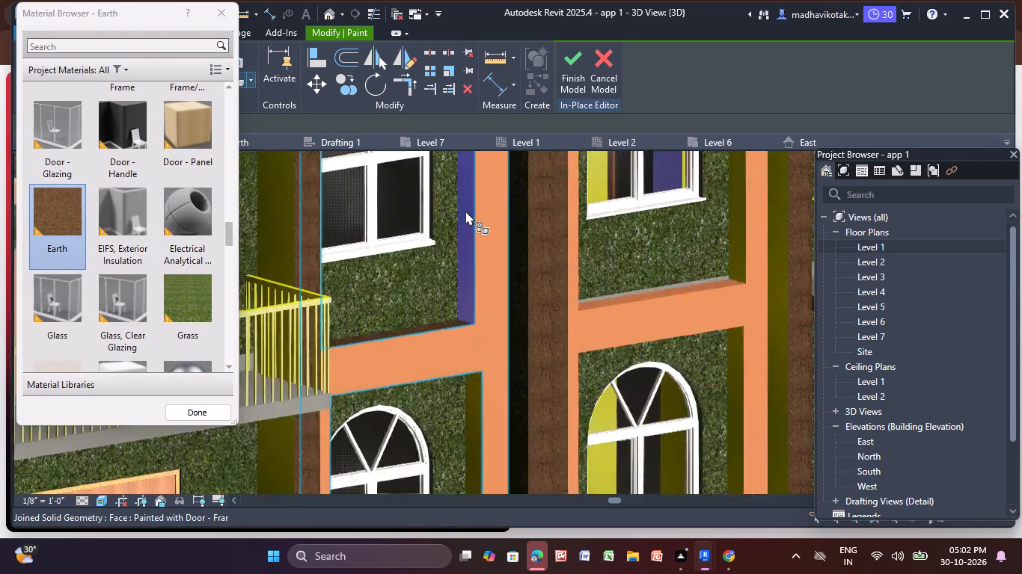
scroll(465, 211, up, 4)
click(465, 222)
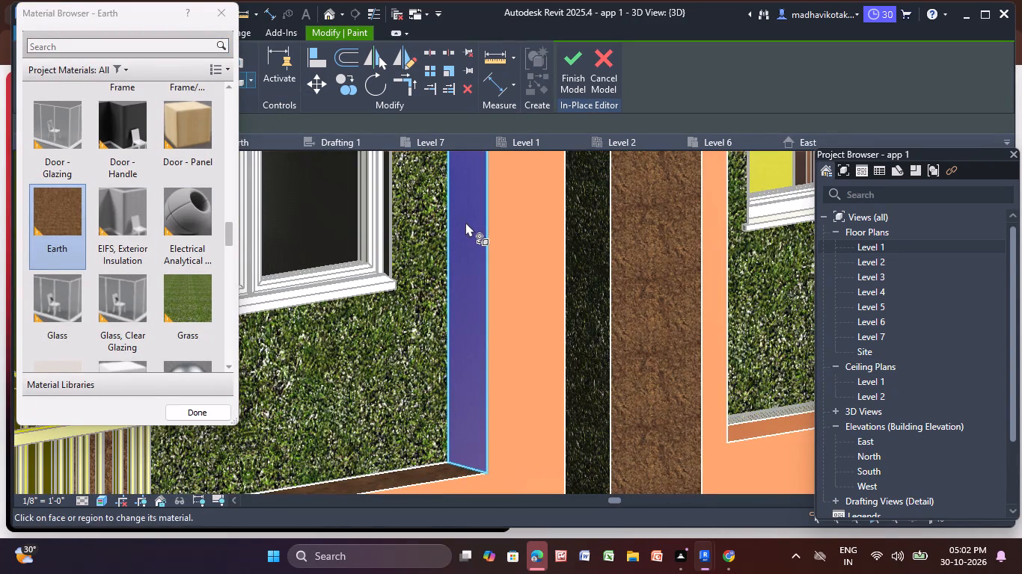
Paint the remaining olive jambs of both inner frames' openings directly below the top storey with Earth.
scroll(465, 222, down, 6)
middle_drag(446, 292, 343, 65)
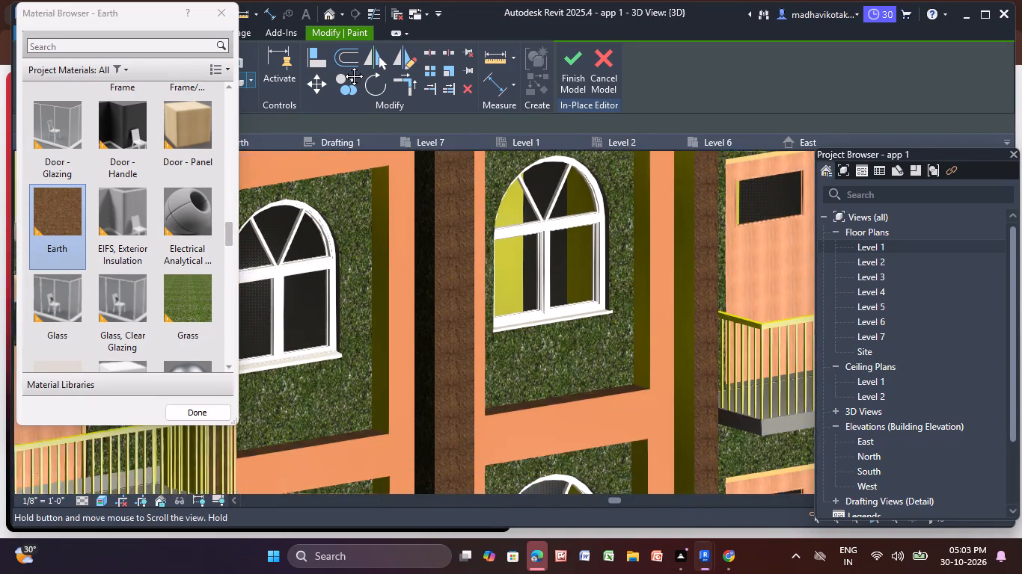
middle_drag(343, 65, 341, 64)
scroll(370, 262, up, 5)
click(373, 280)
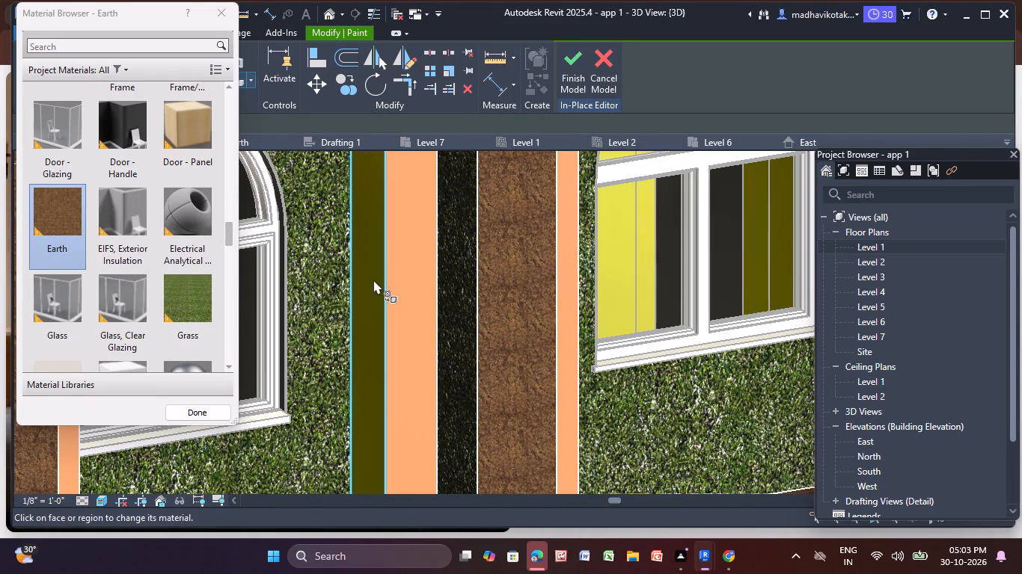
scroll(373, 280, down, 6)
scroll(584, 281, up, 10)
click(610, 277)
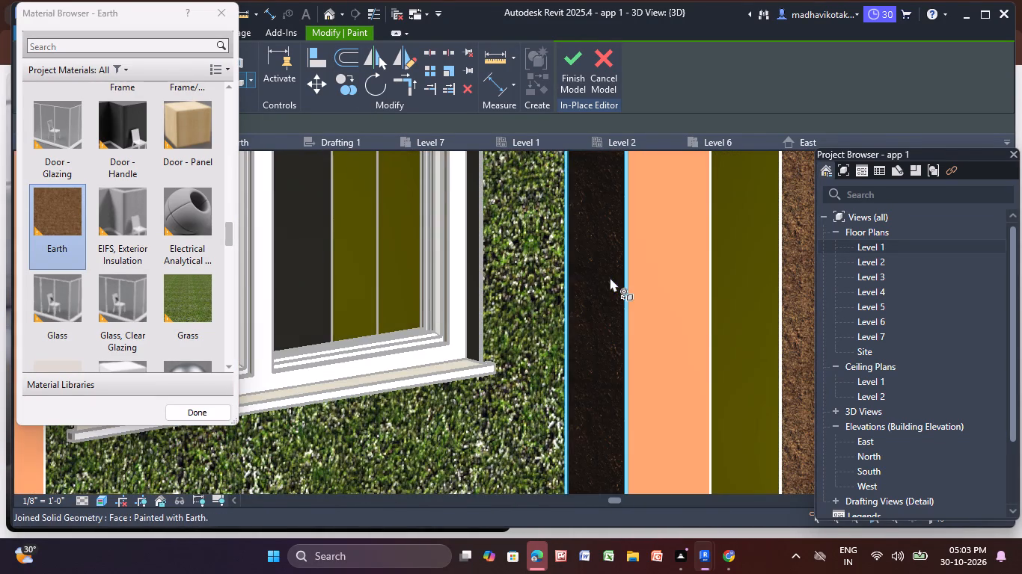
Paint the remaining olive jambs of the right and left inner frames' openings three storeys above the ground storey with Earth.
scroll(610, 277, down, 7)
middle_drag(569, 306, 466, 108)
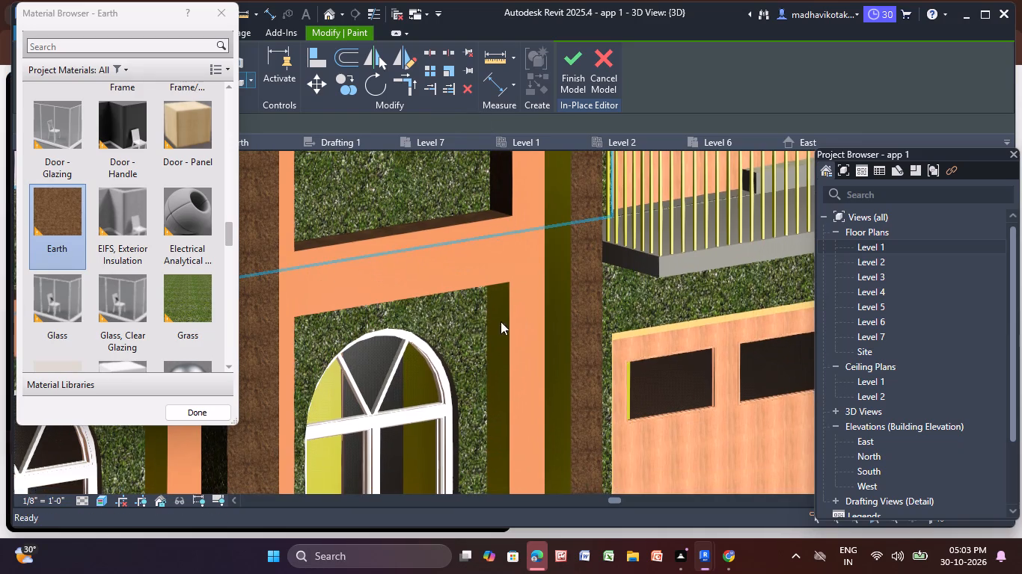
click(502, 351)
scroll(502, 351, down, 5)
middle_drag(502, 351, 589, 239)
scroll(459, 338, up, 5)
middle_drag(395, 373, 444, 355)
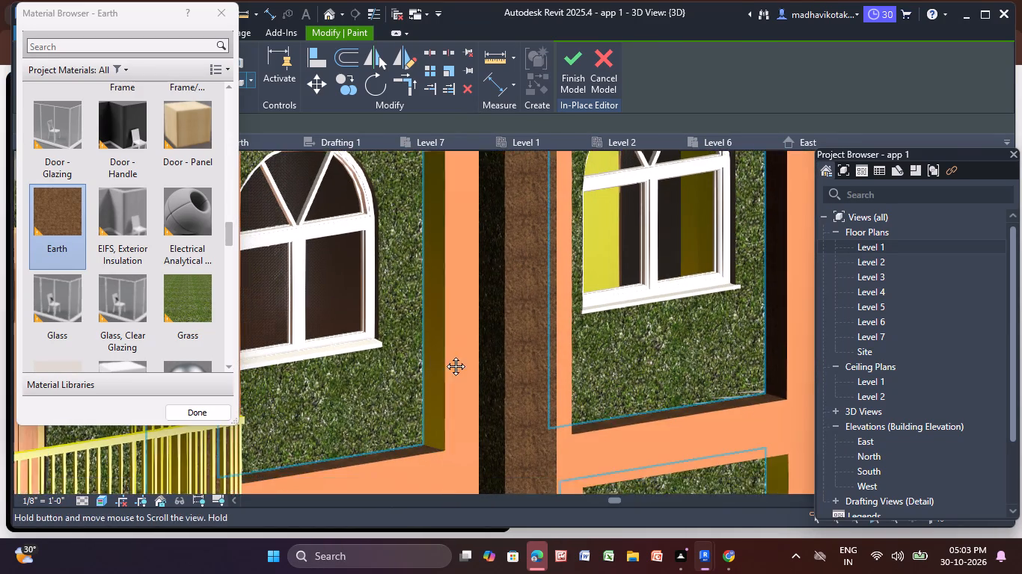
middle_drag(444, 355, 459, 348)
scroll(452, 352, up, 4)
click(481, 350)
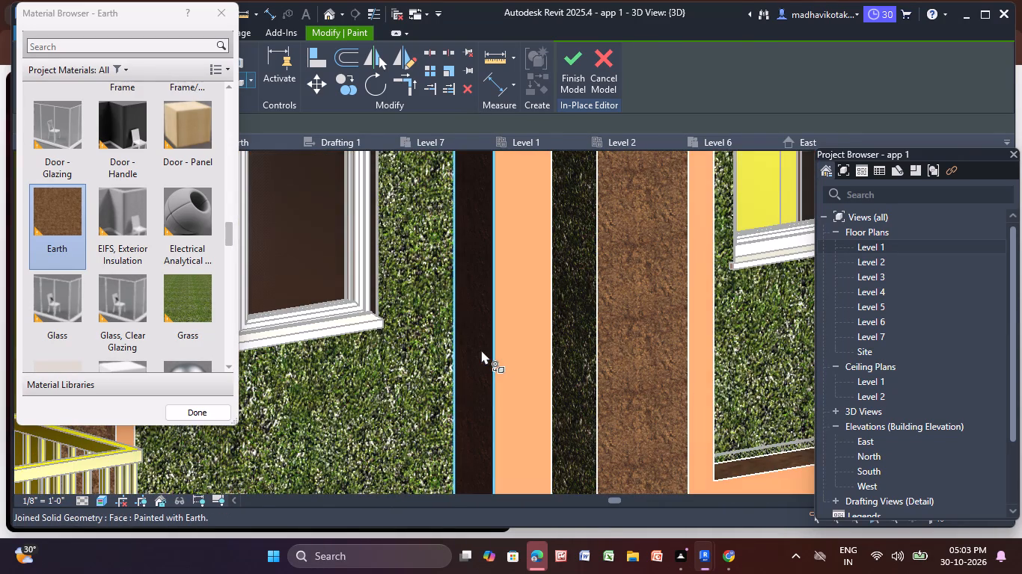
Paint the remaining olive jambs of both inner frames' openings two storeys above the ground storey with Earth.
scroll(481, 350, down, 10)
middle_drag(481, 351, 341, 122)
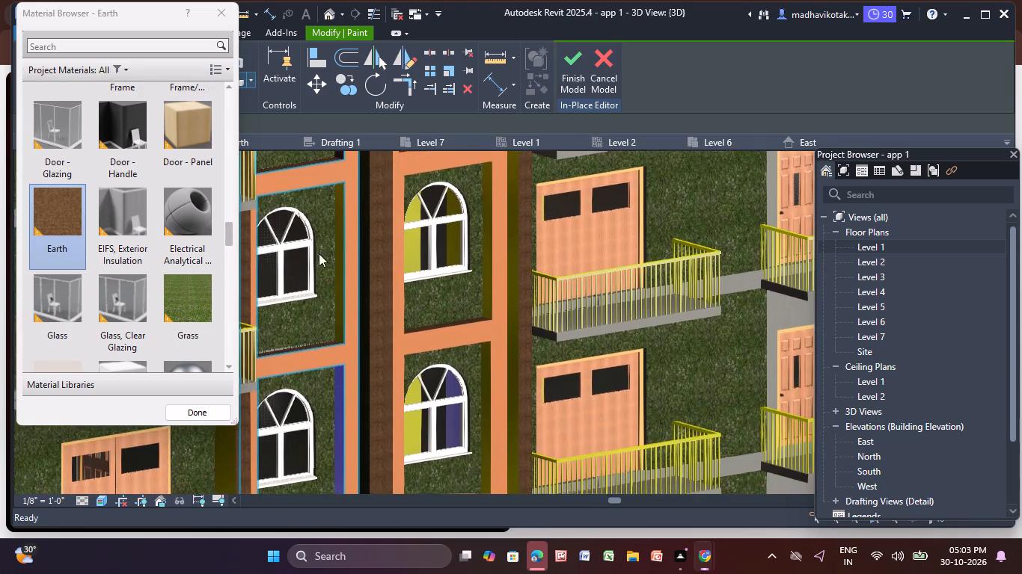
middle_drag(325, 300, 355, 300)
scroll(369, 295, up, 5)
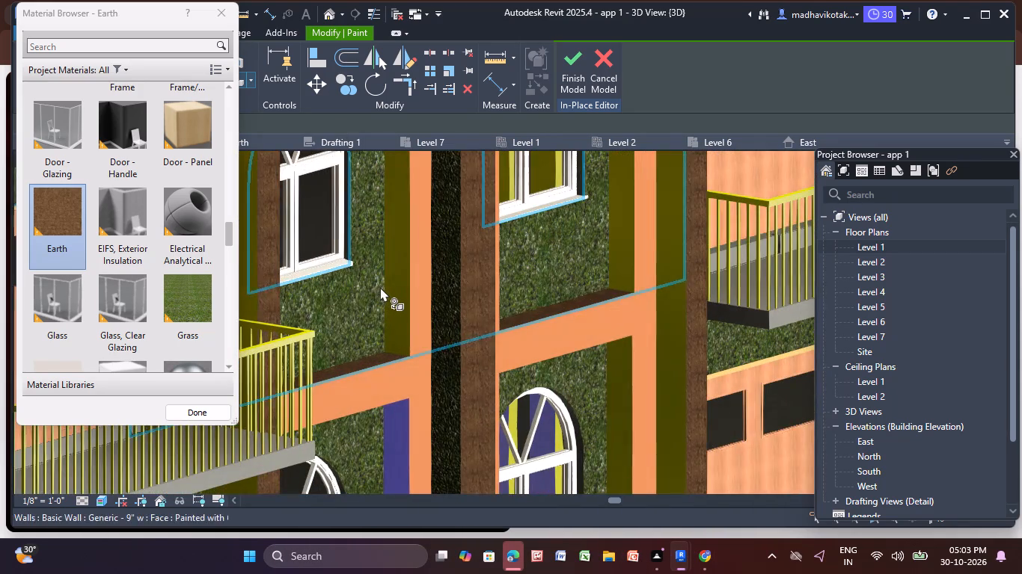
click(399, 283)
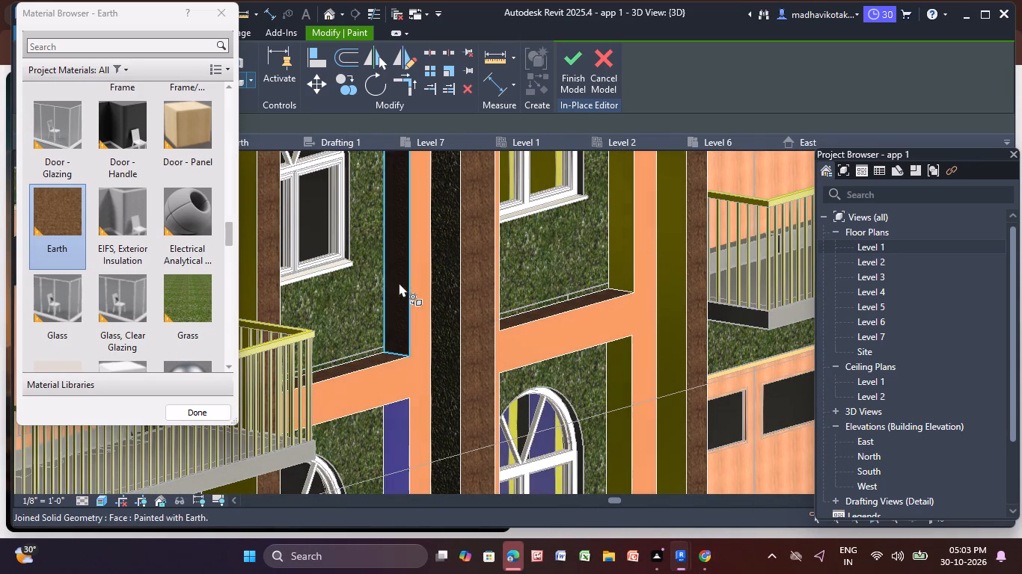
click(619, 254)
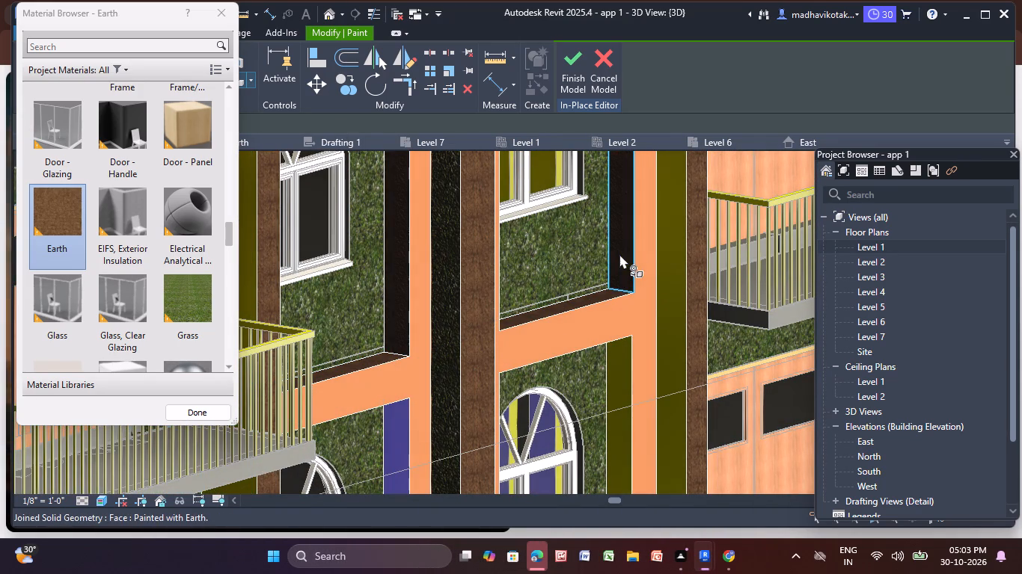
Paint the left frame's blue jamb and the right frame's olive jamb one storey above the ground storey with Earth.
scroll(629, 278, down, 6)
middle_drag(629, 278, 501, 138)
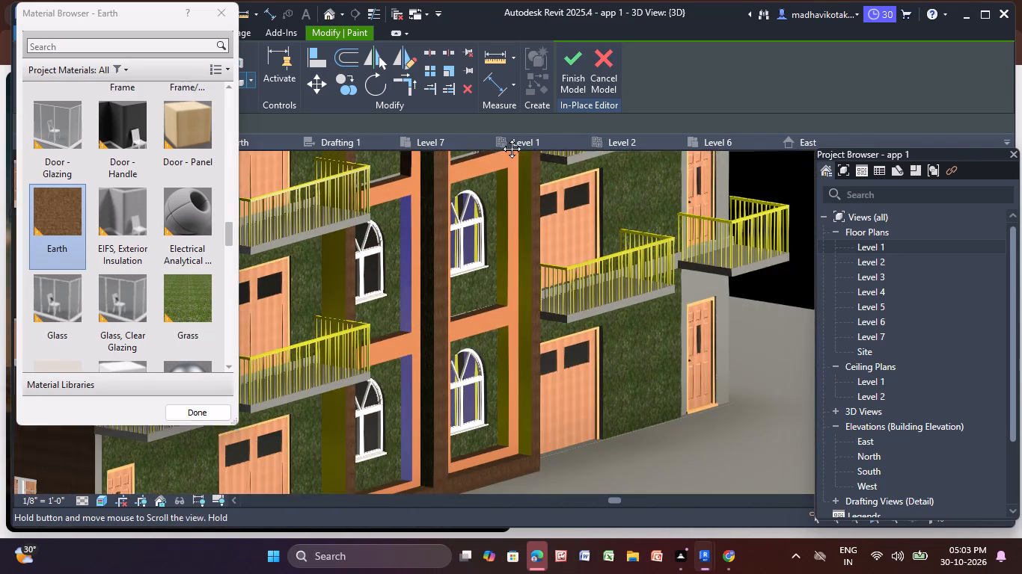
middle_drag(501, 138, 500, 136)
scroll(400, 279, up, 9)
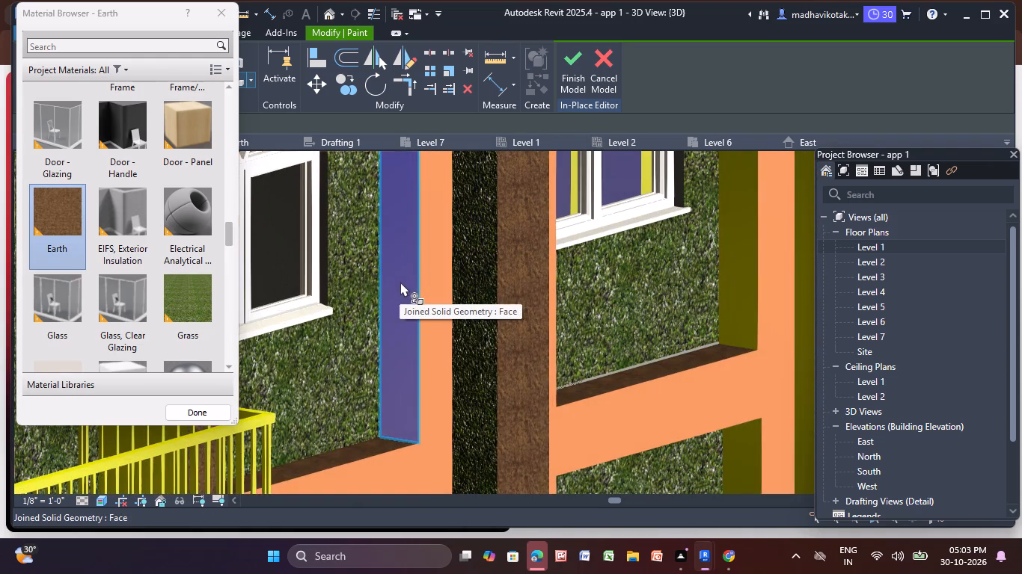
click(404, 284)
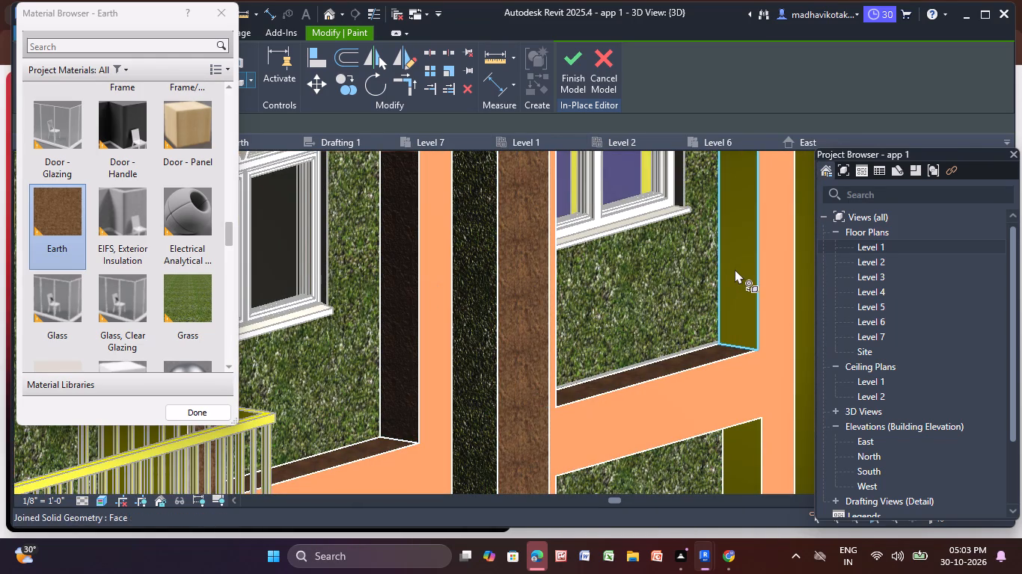
click(736, 269)
Paint the left frame's blue jamb and the right frame's olive jamb in the ground-storey openings with Earth.
scroll(736, 269, down, 6)
middle_drag(658, 349, 475, 190)
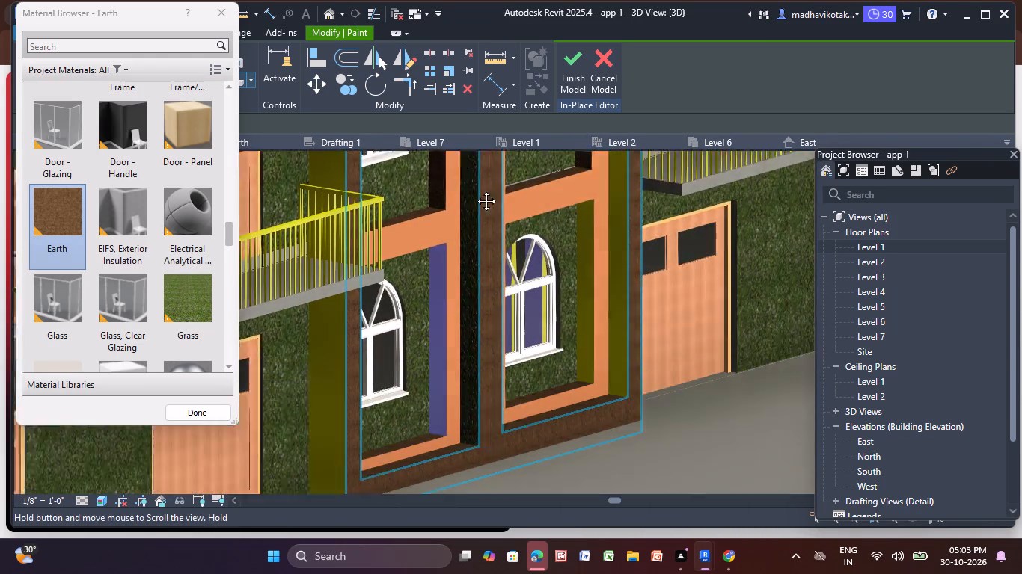
middle_drag(475, 190, 447, 154)
scroll(383, 249, up, 4)
click(384, 251)
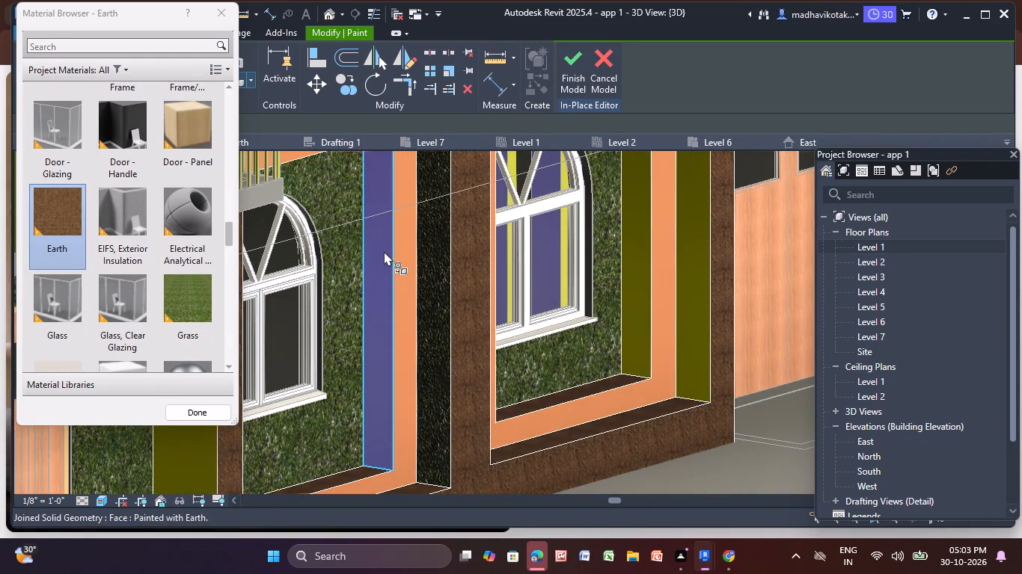
click(646, 293)
Examine the arched-window frames and the whole facade from several angles for faces still lacking a material.
scroll(639, 300, down, 6)
middle_drag(697, 374, 692, 385)
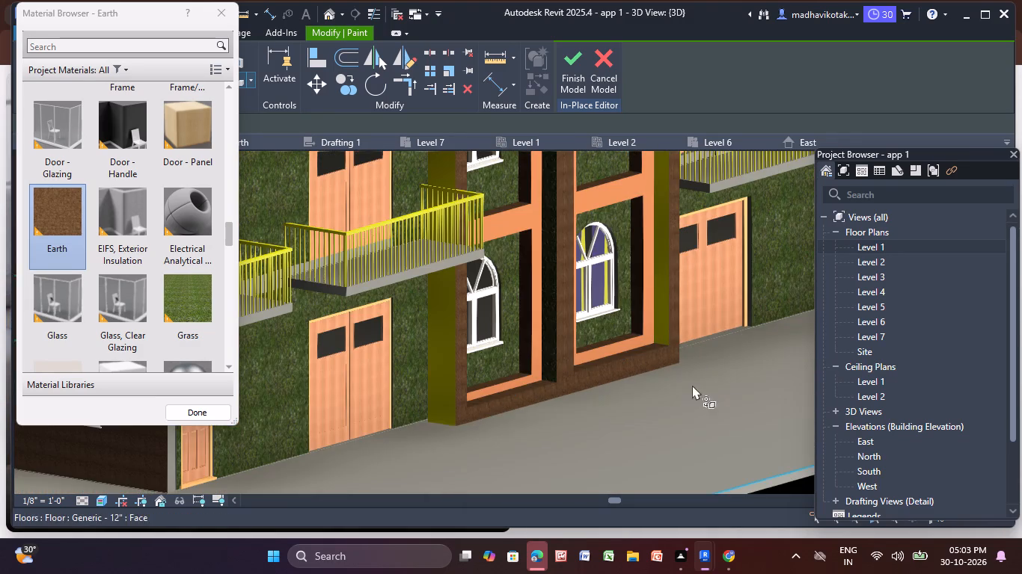
middle_drag(692, 385, 578, 416)
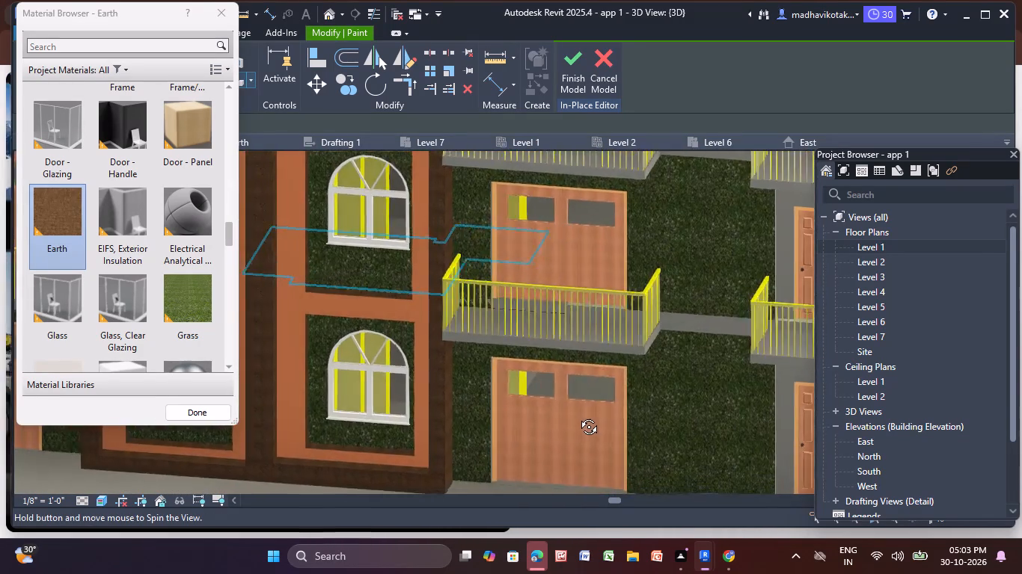
middle_drag(578, 416, 608, 403)
scroll(608, 403, down, 8)
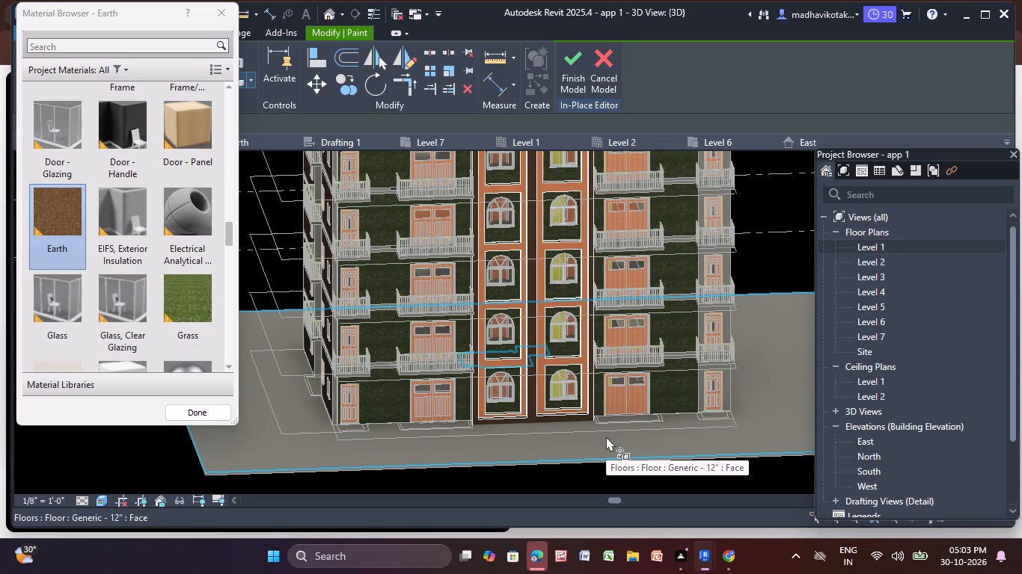
scroll(606, 451, down, 2)
middle_drag(611, 457, 577, 464)
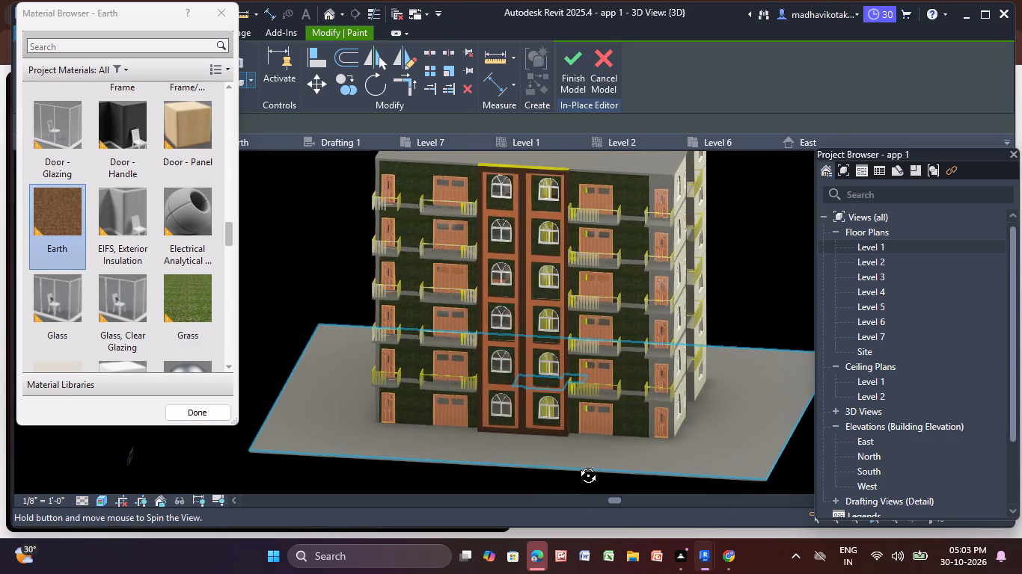
middle_drag(577, 464, 549, 468)
scroll(527, 203, up, 4)
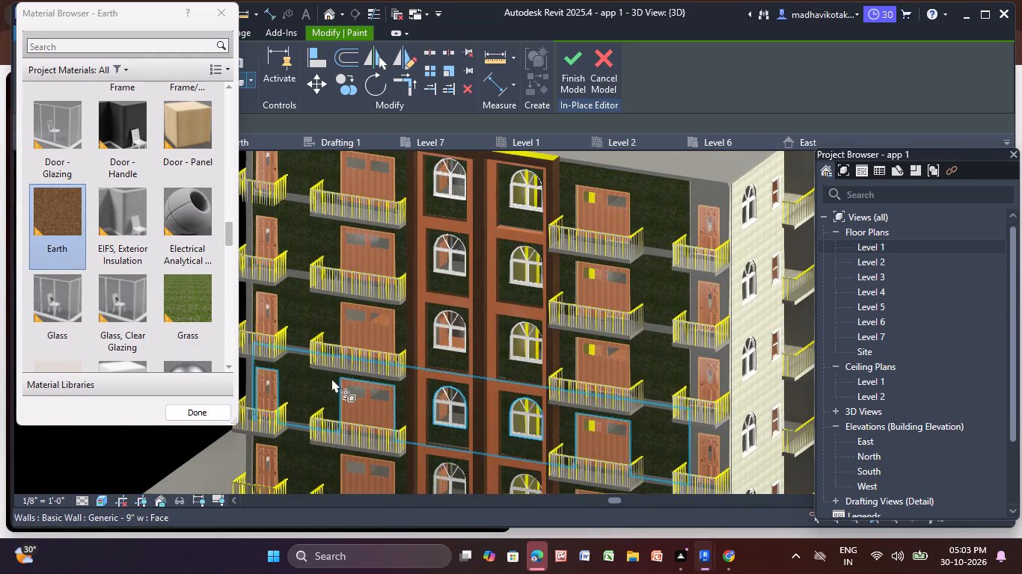
Paint the olive outer side face of the projecting window surround, beside the left balconies, with the Door - Panel material.
shift+middle_drag(429, 417, 539, 428)
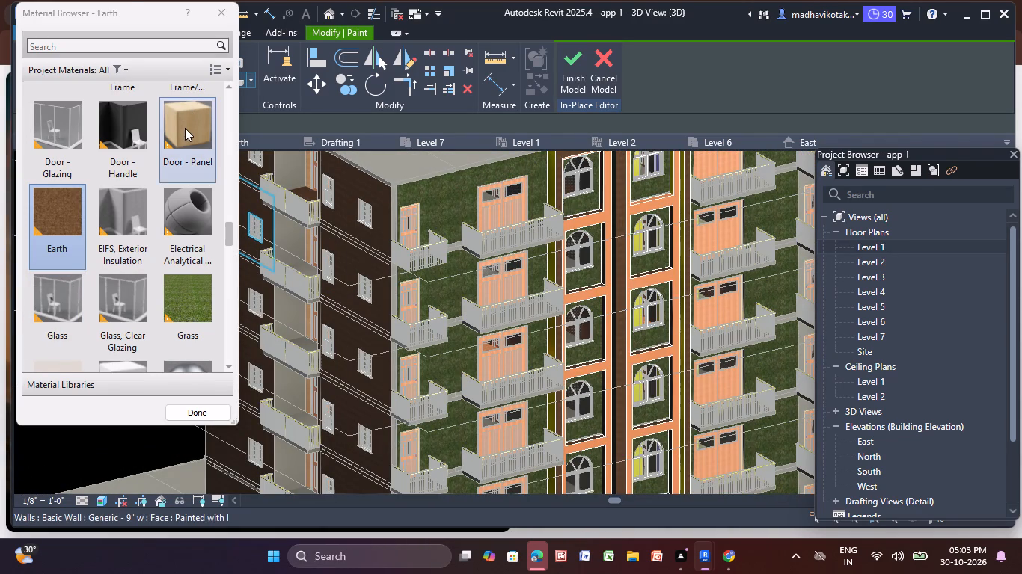
click(185, 128)
scroll(601, 265, up, 14)
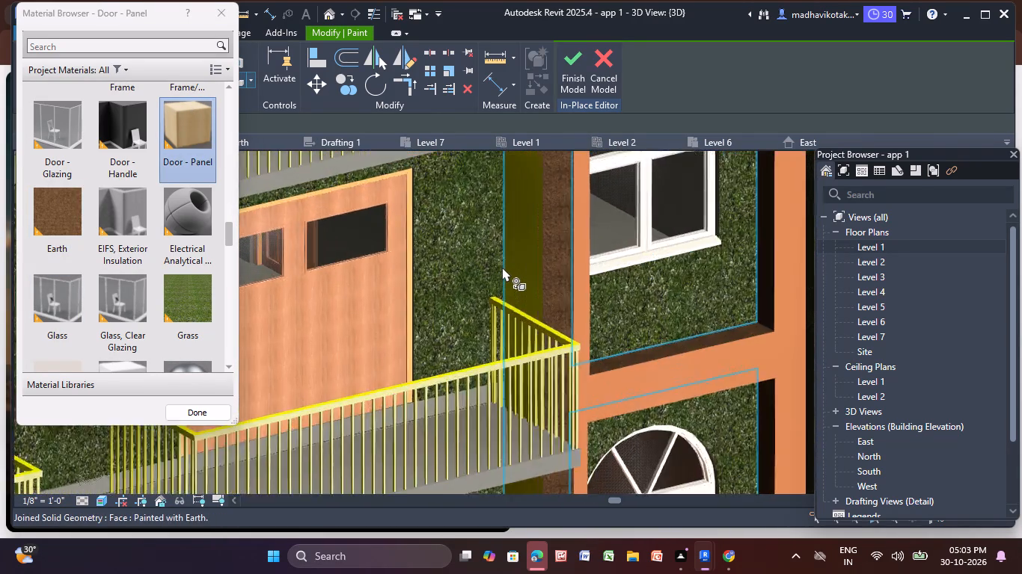
scroll(502, 267, up, 5)
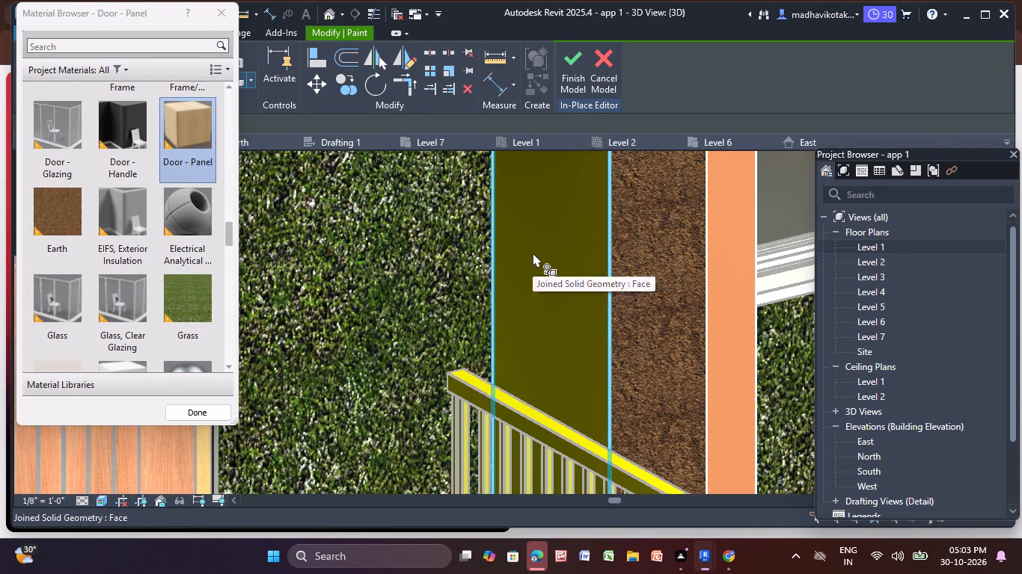
click(533, 252)
scroll(533, 252, down, 5)
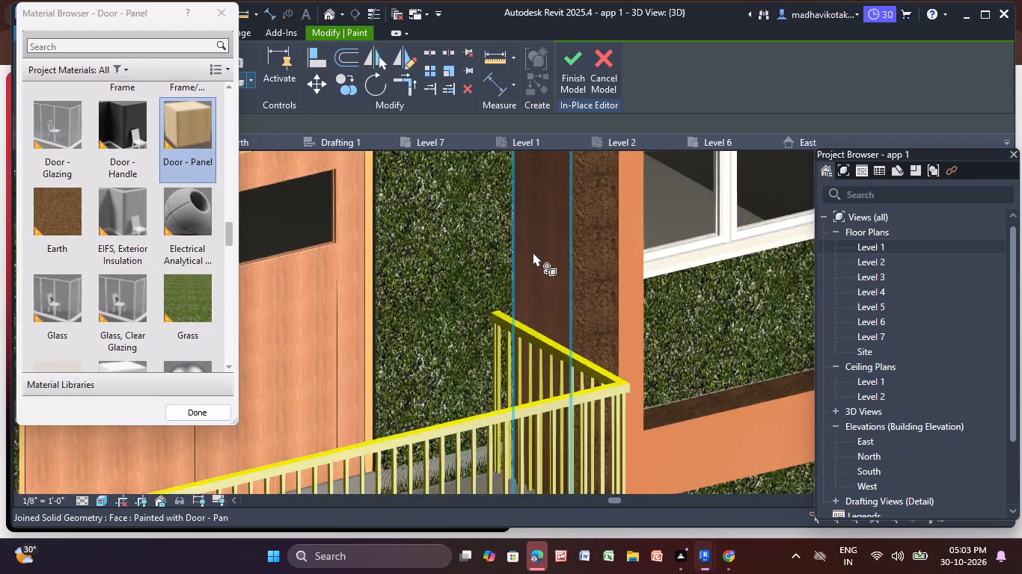
scroll(533, 252, down, 12)
shift+middle_drag(534, 309, 512, 327)
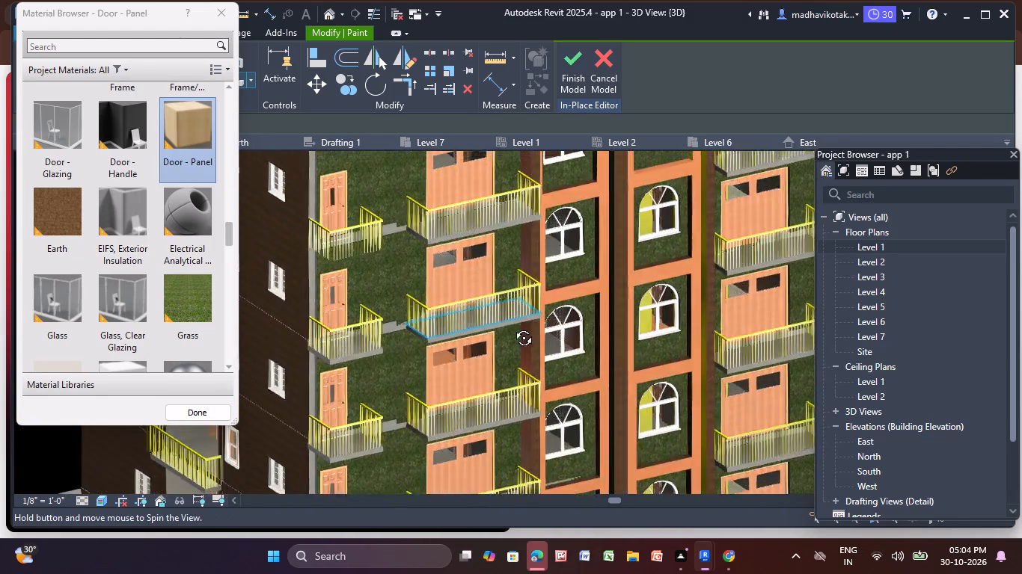
Paint the olive outer side face of the projecting window surround, beside the right balconies, with the Door - Panel material.
shift+middle_drag(512, 327, 453, 336)
scroll(619, 270, up, 4)
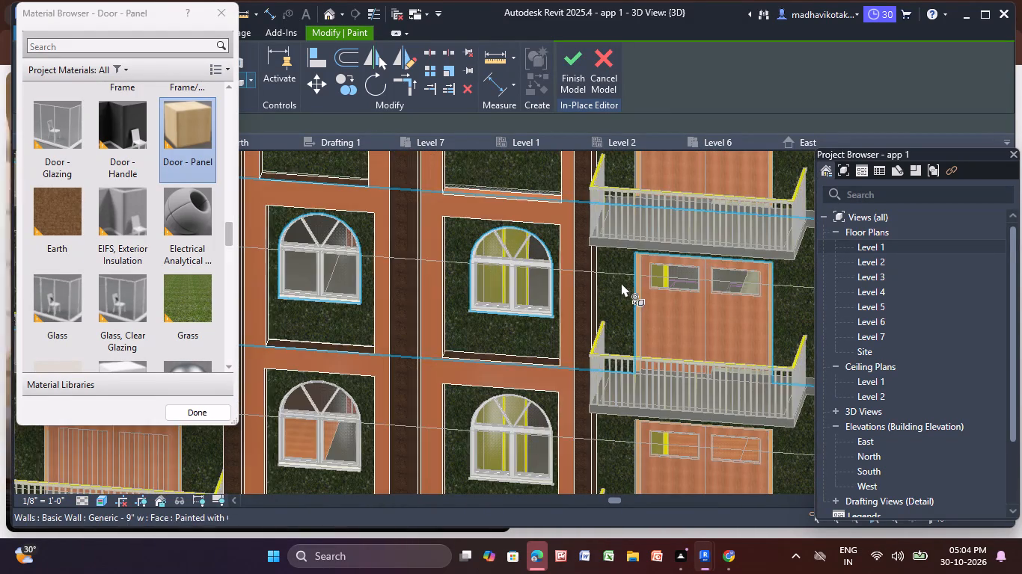
shift+middle_drag(664, 277, 726, 247)
scroll(693, 244, up, 4)
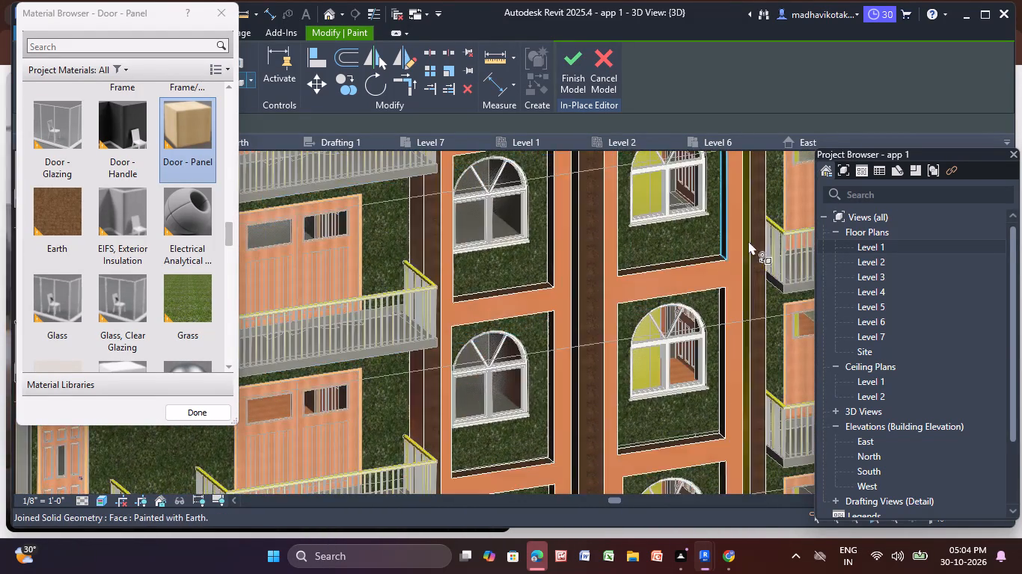
scroll(761, 223, up, 15)
click(725, 205)
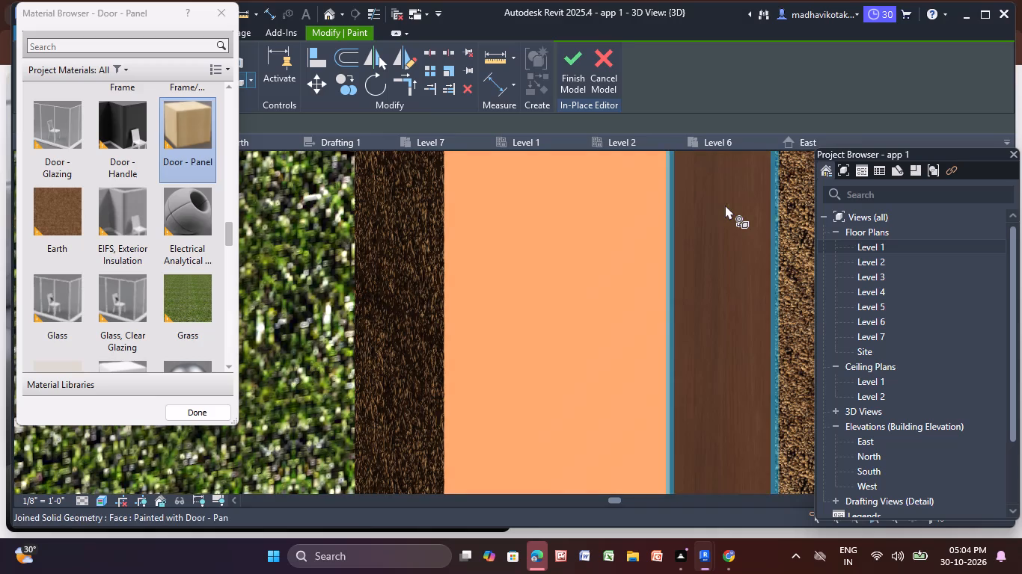
Paint the yellow top face of the projecting window surround, at the roof edge, with the Door - Panel material.
scroll(725, 204, down, 18)
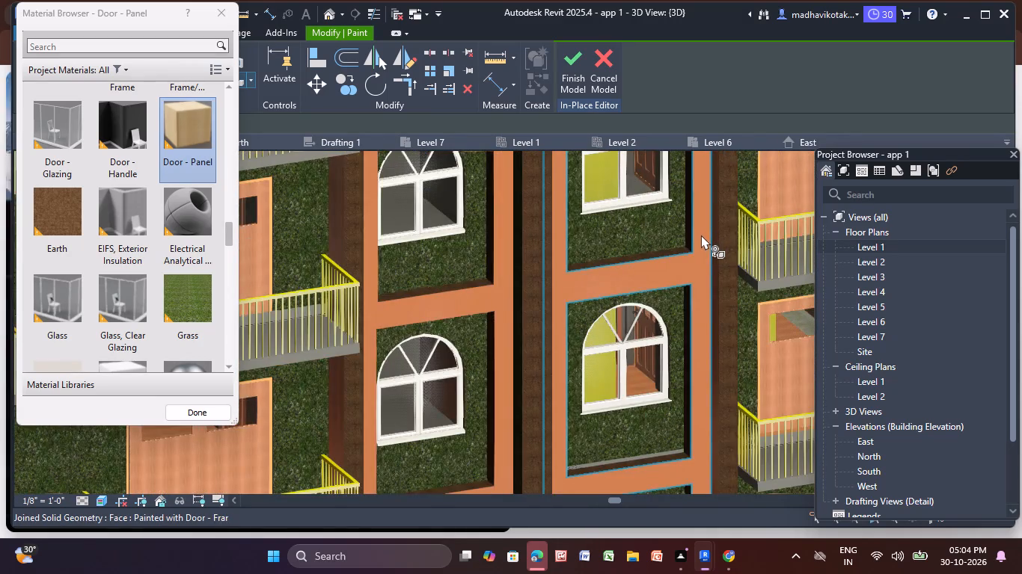
shift+middle_drag(681, 259, 650, 277)
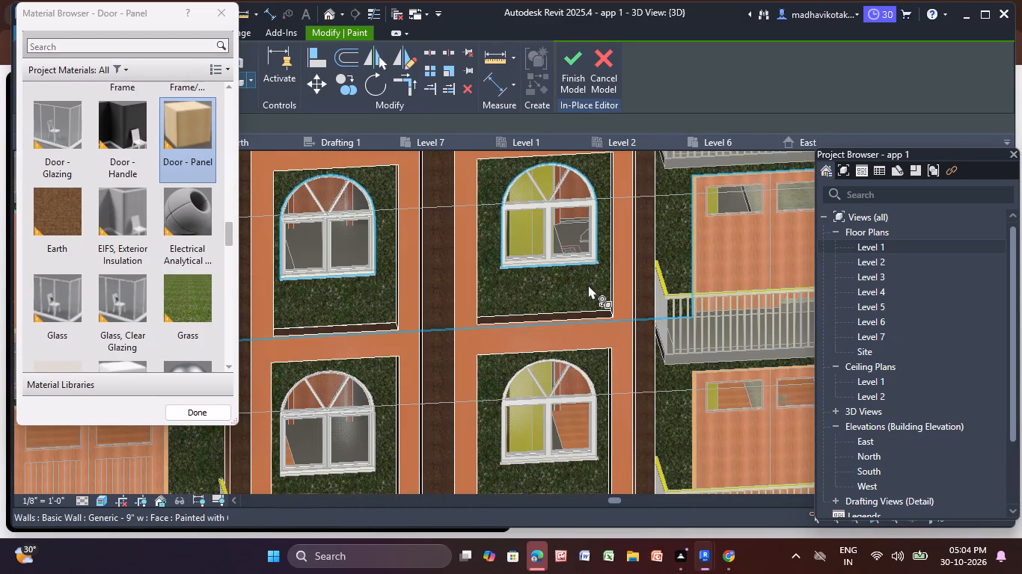
scroll(588, 285, down, 11)
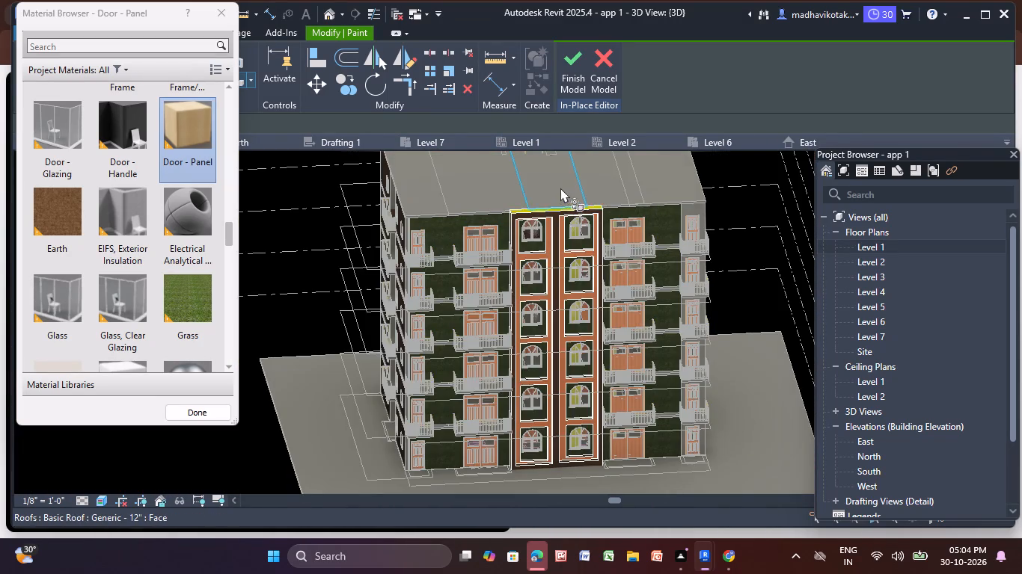
shift+middle_drag(560, 188, 528, 276)
scroll(518, 269, up, 16)
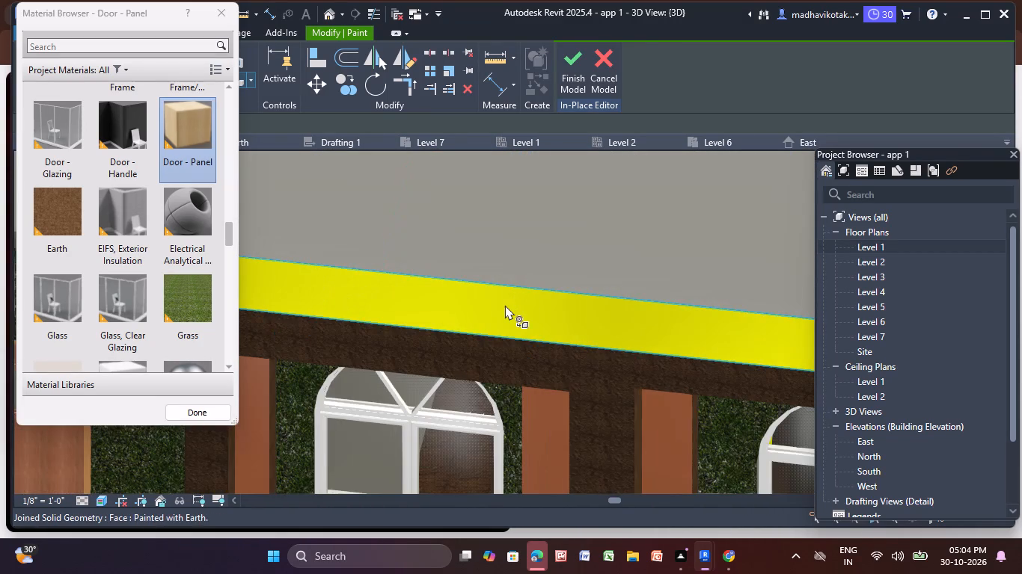
click(505, 306)
scroll(505, 306, down, 11)
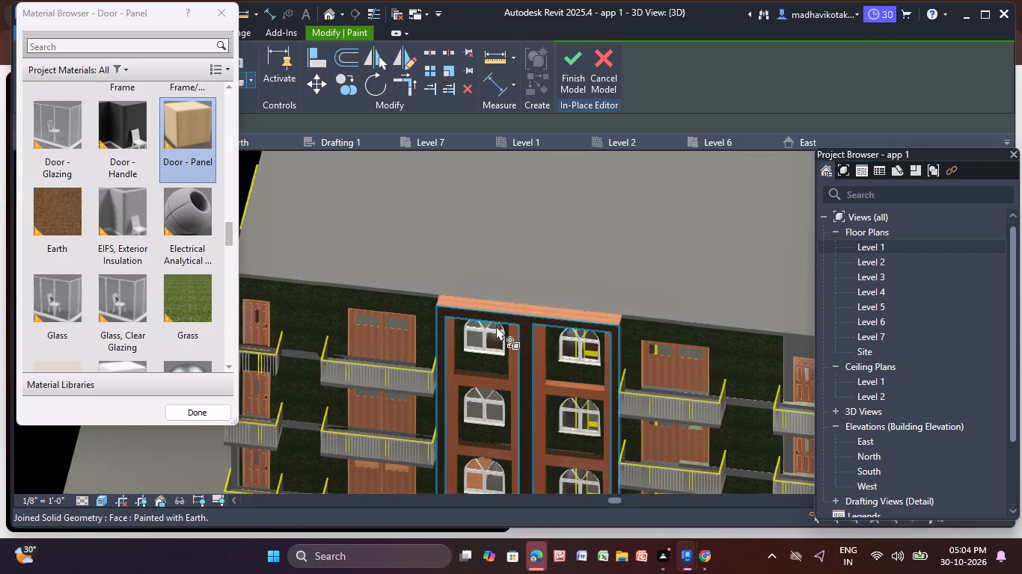
Examine the painted window surround and the front facade, near and far, for faces still lacking a material.
middle_drag(504, 322, 508, 196)
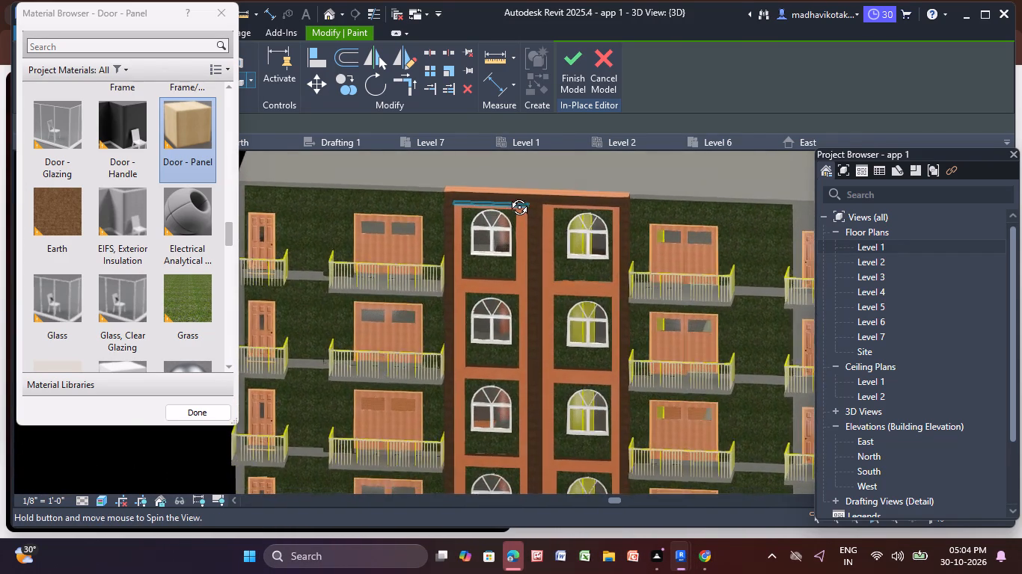
middle_drag(508, 196, 508, 178)
scroll(508, 178, up, 1)
scroll(508, 178, down, 7)
scroll(570, 234, down, 6)
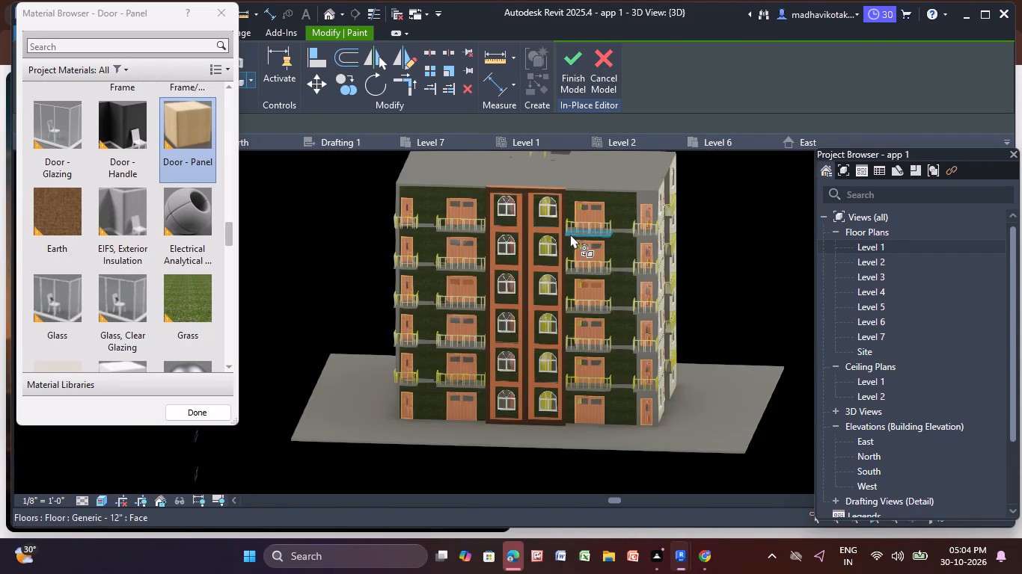
middle_click(686, 241)
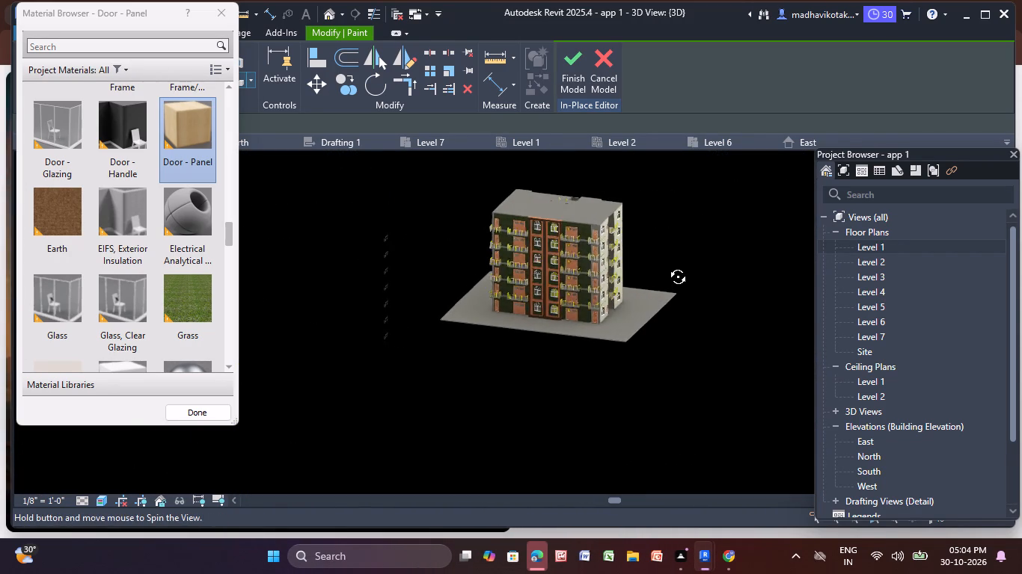
scroll(575, 244, up, 12)
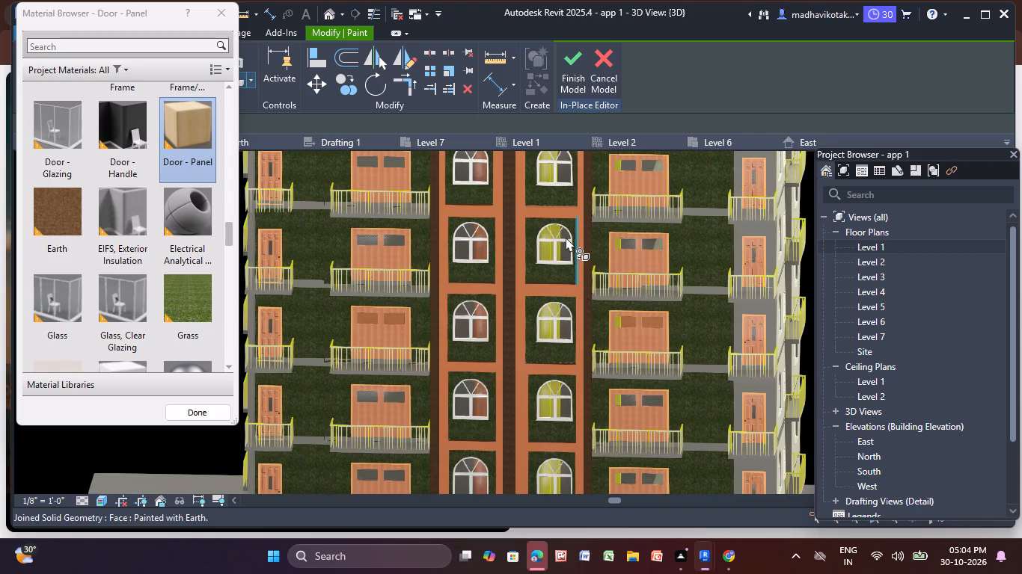
scroll(566, 237, down, 6)
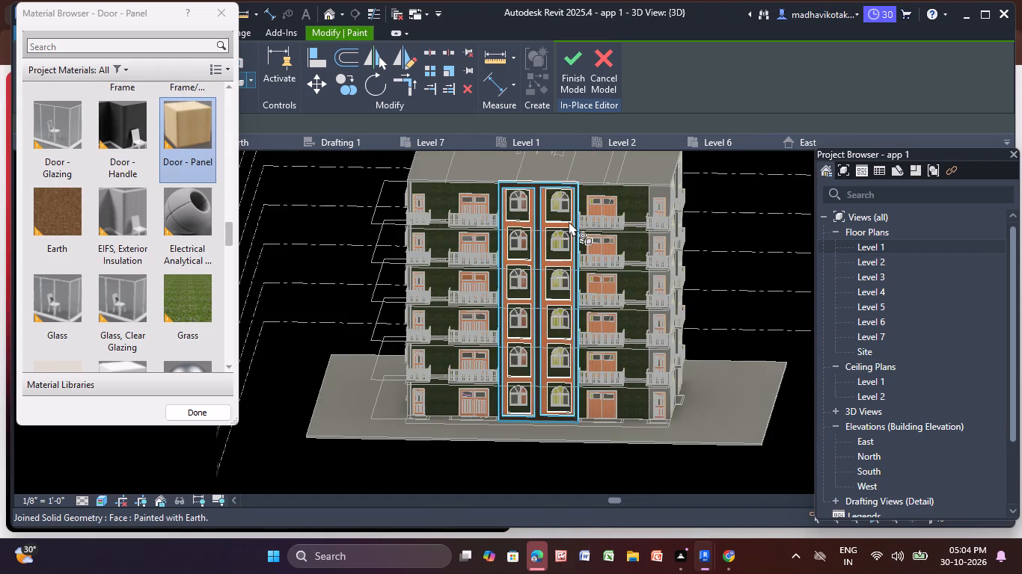
scroll(569, 221, up, 2)
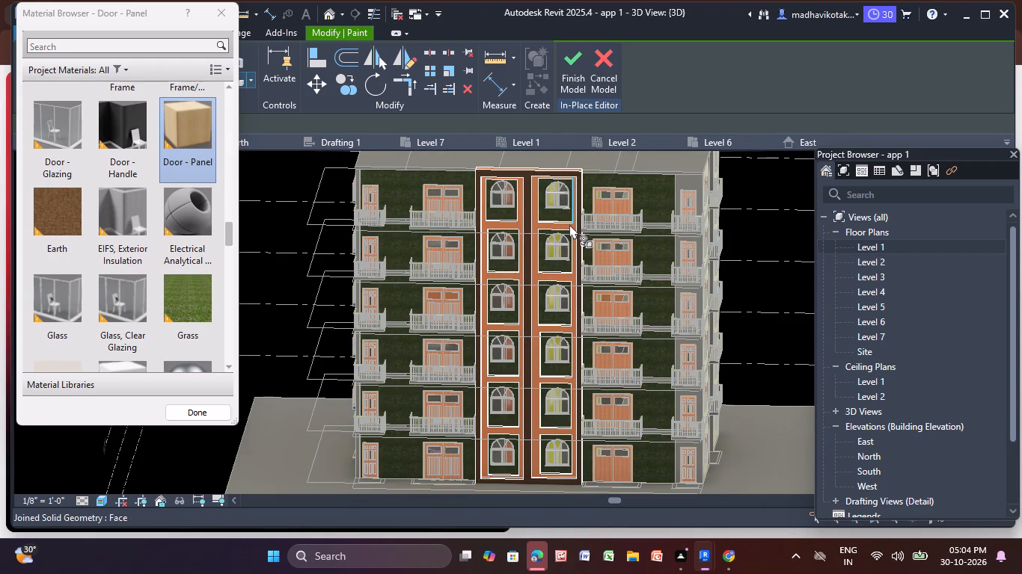
scroll(569, 224, up, 1)
middle_click(569, 224)
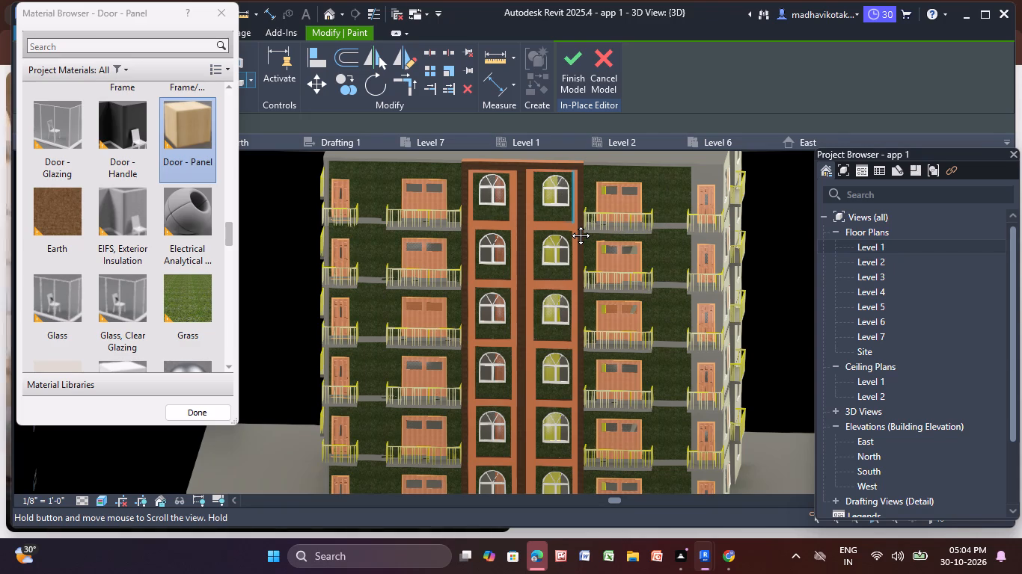
scroll(569, 224, up, 3)
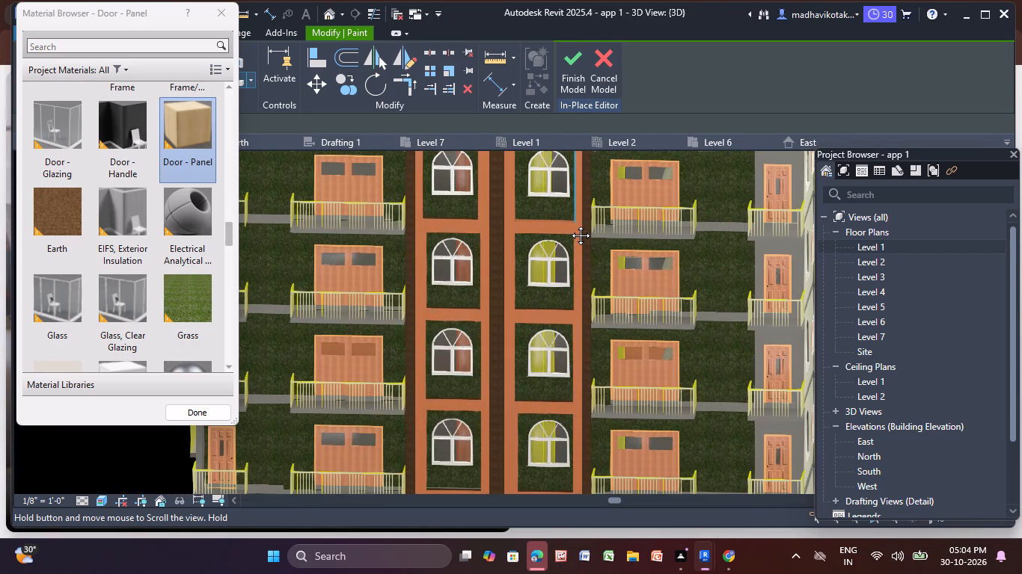
scroll(569, 224, up, 2)
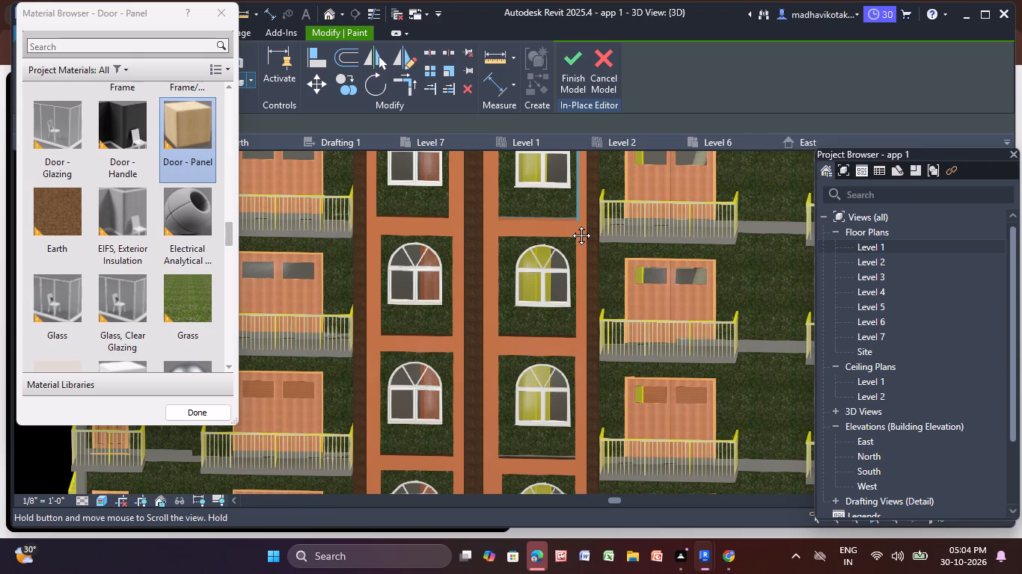
scroll(570, 224, down, 10)
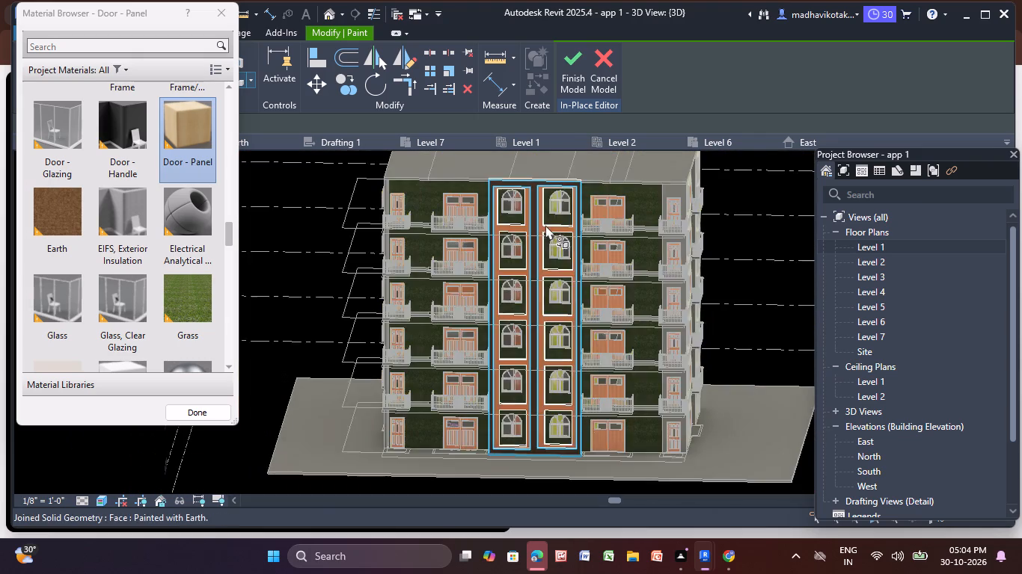
scroll(437, 213, up, 10)
scroll(544, 208, up, 3)
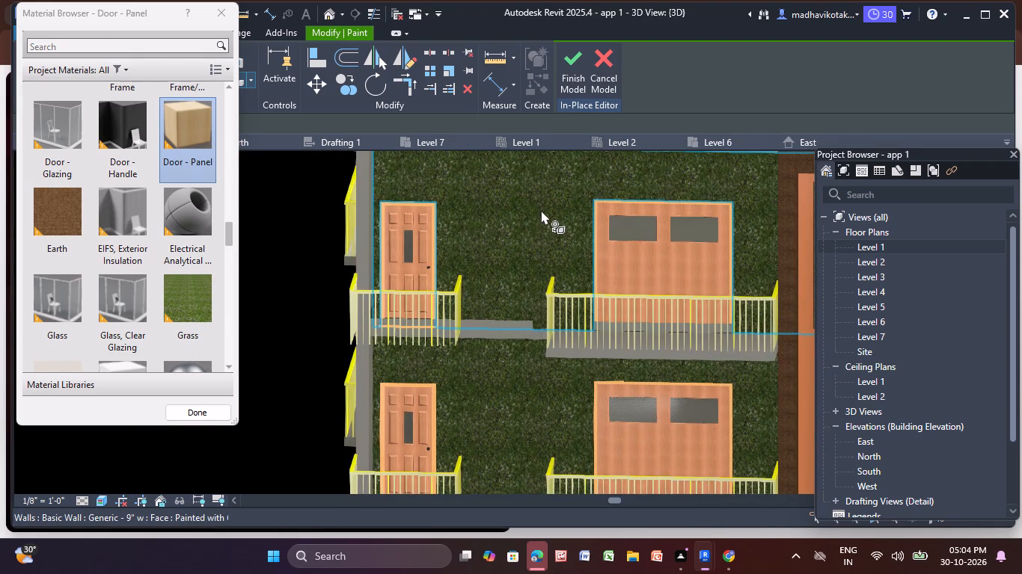
scroll(521, 227, down, 10)
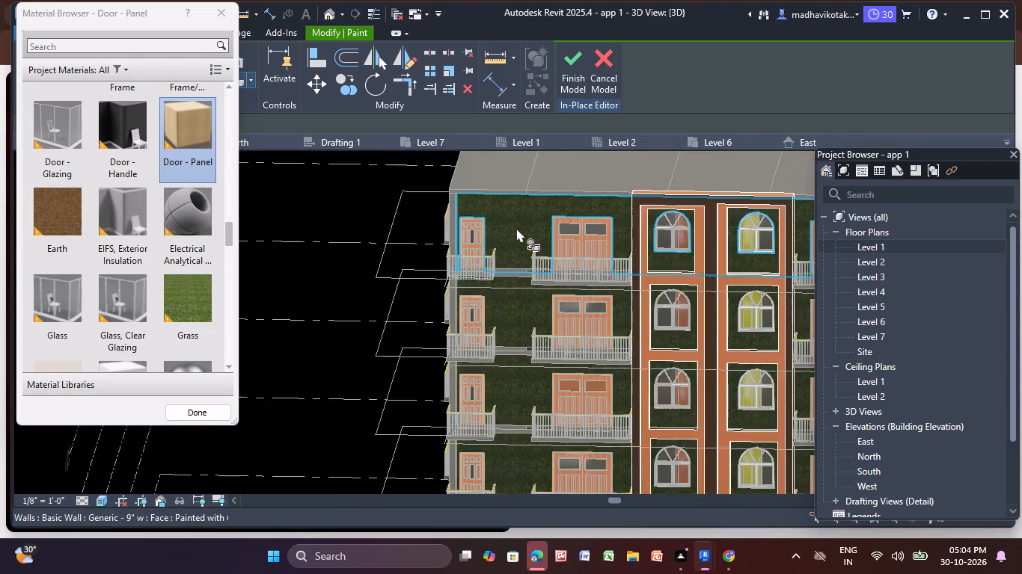
Examine the side elevations and the front facade from all around the building to check the painted materials.
middle_drag(504, 223, 402, 211)
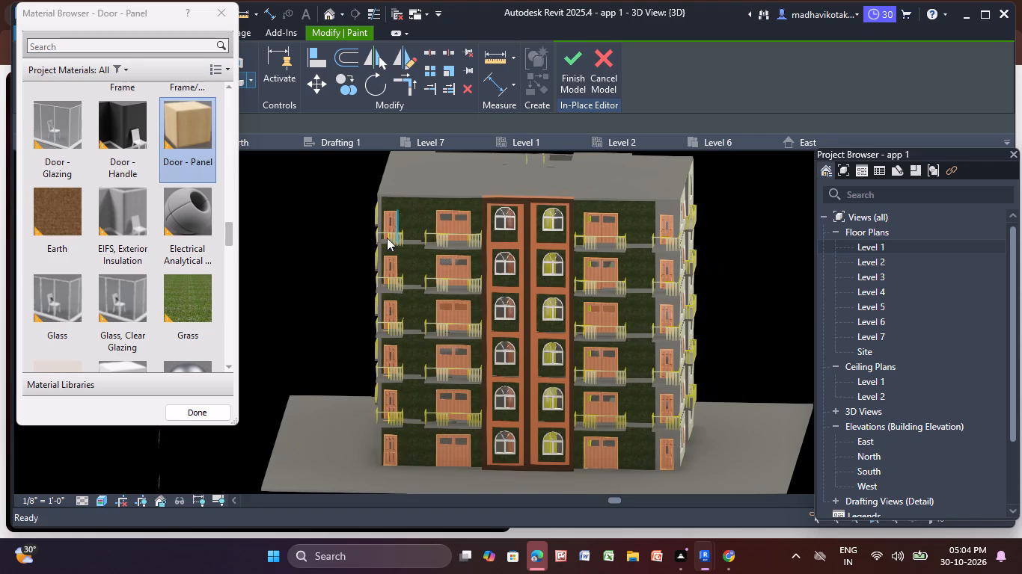
shift+middle_drag(455, 315, 318, 268)
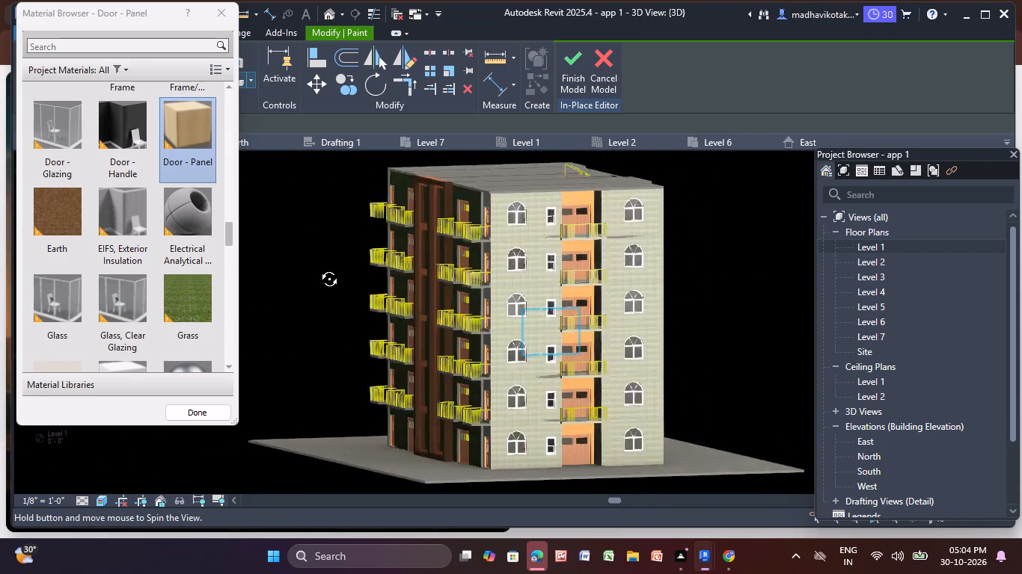
shift+middle_drag(318, 268, 254, 253)
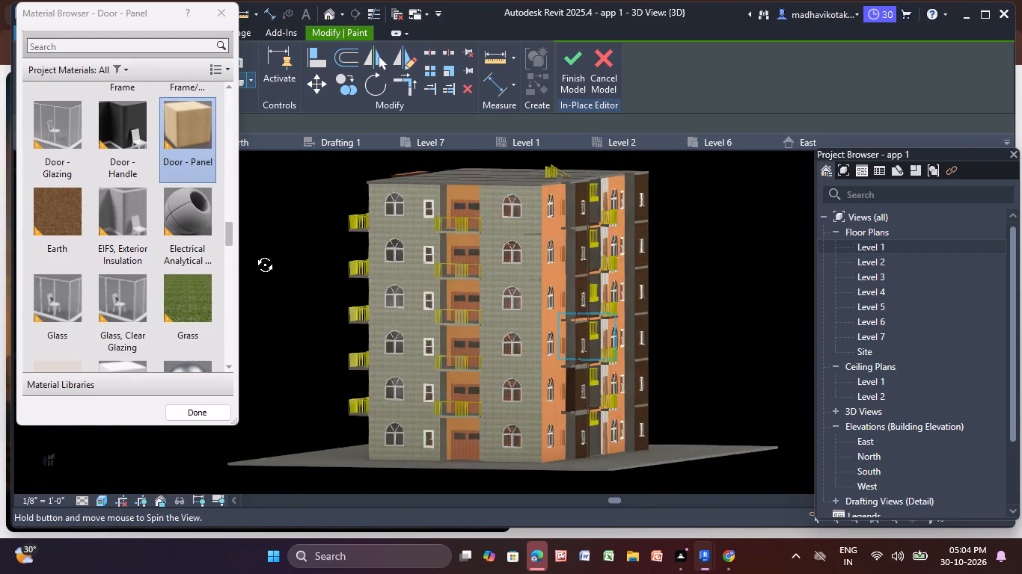
shift+middle_drag(254, 253, 569, 293)
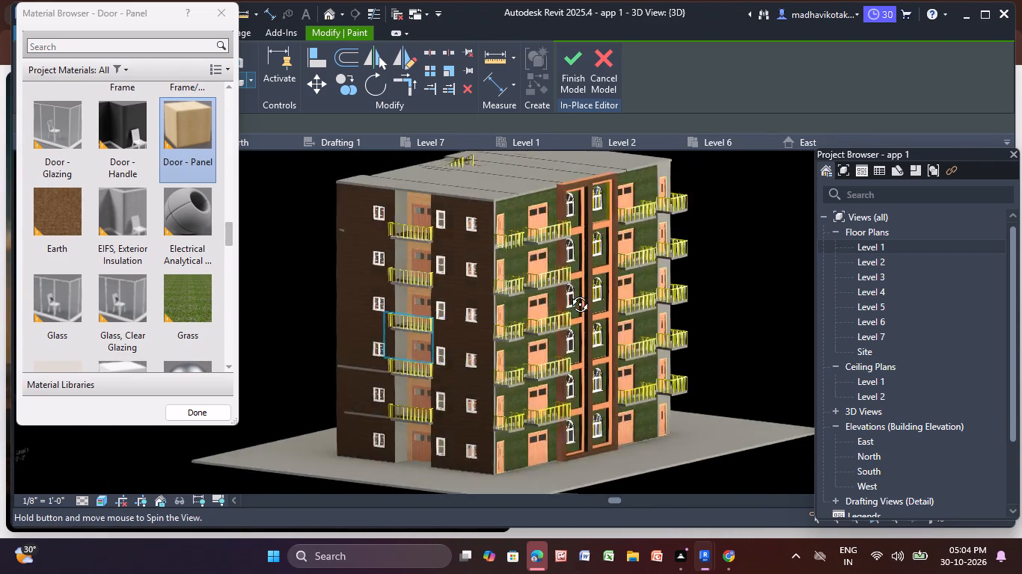
shift+middle_drag(569, 293, 559, 290)
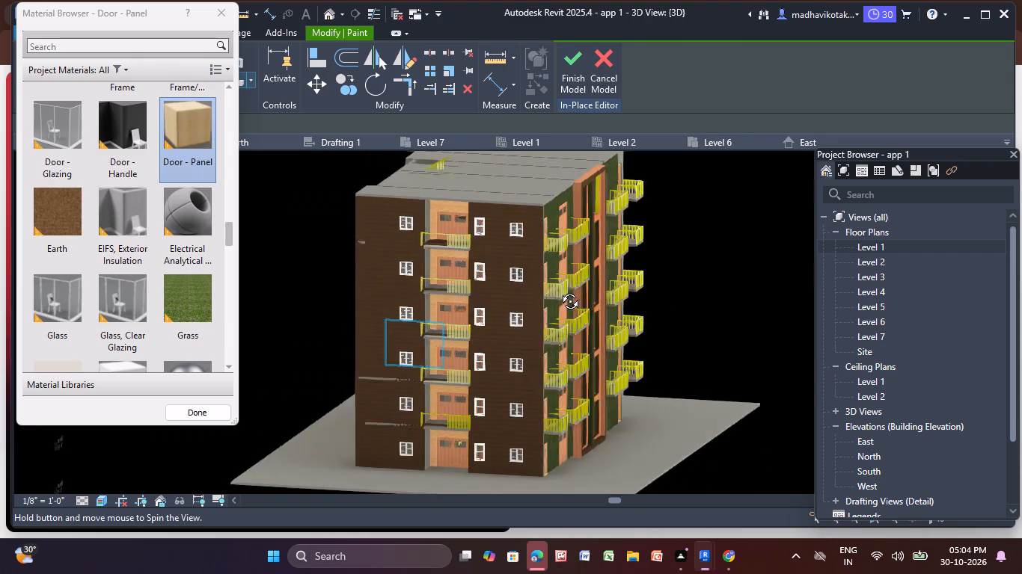
shift+middle_drag(559, 290, 457, 291)
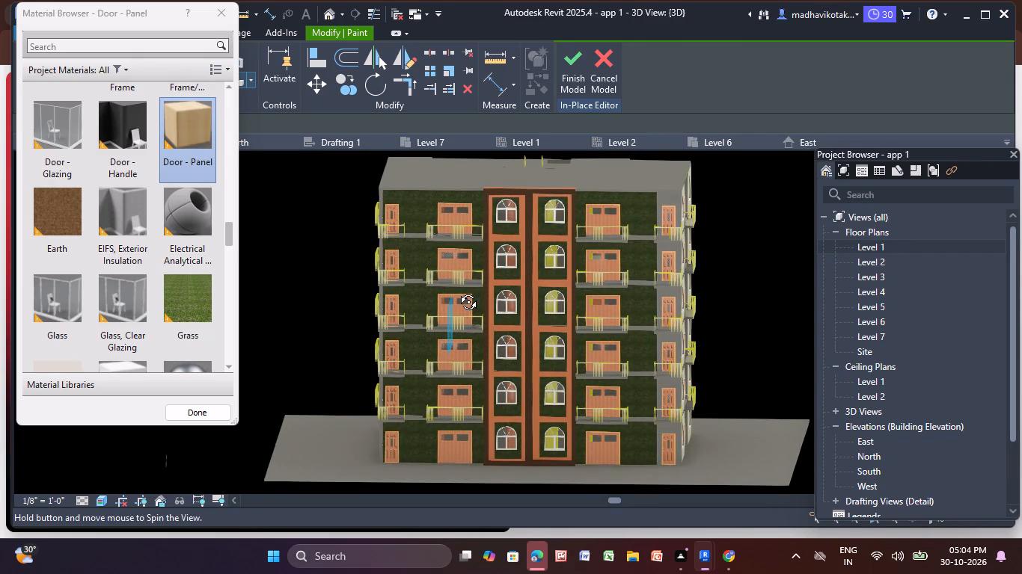
shift+middle_drag(457, 291, 457, 290)
shift+scroll(457, 290, up, 5)
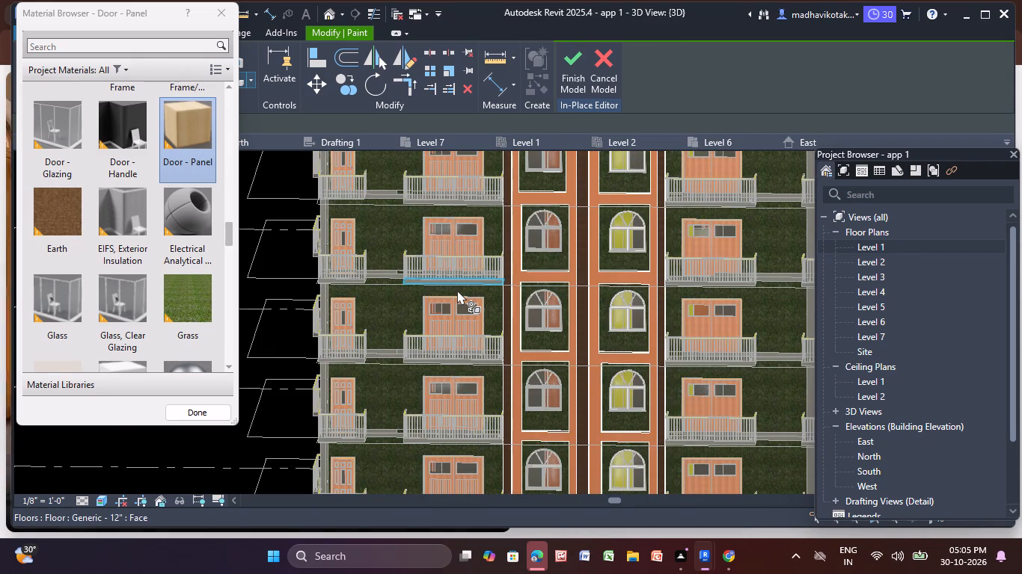
scroll(457, 290, down, 4)
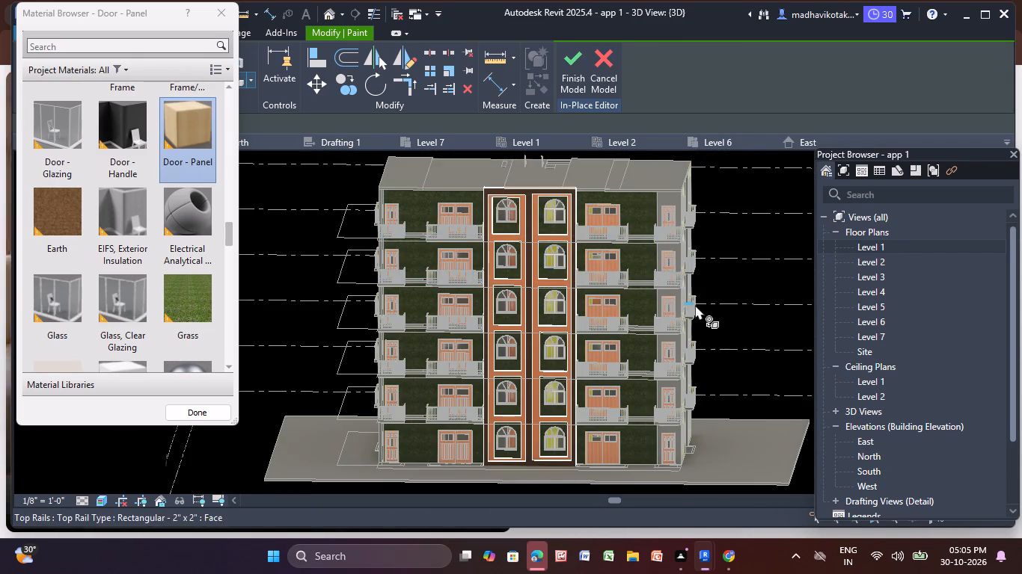
middle_drag(692, 312, 514, 334)
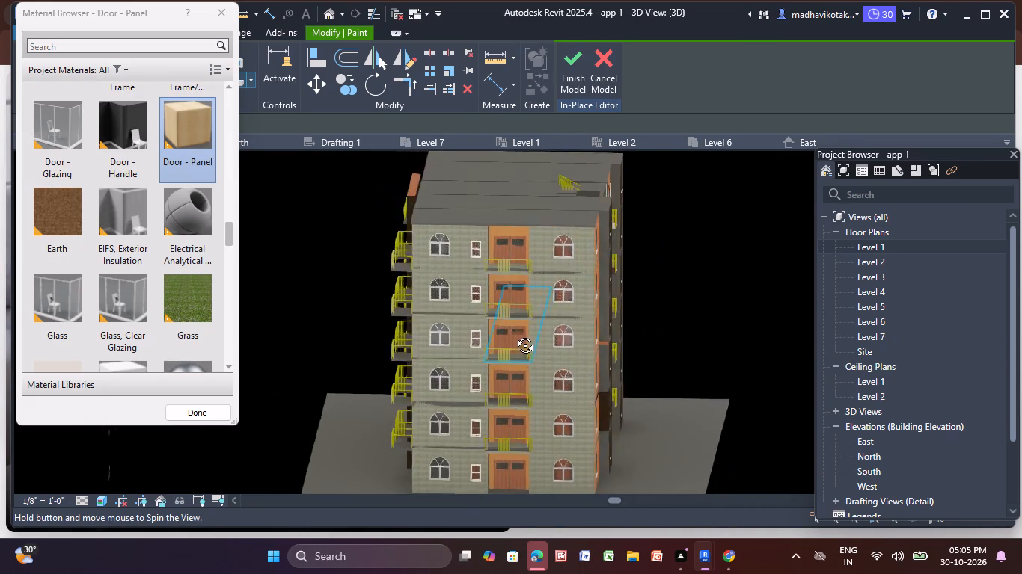
middle_drag(514, 334, 642, 318)
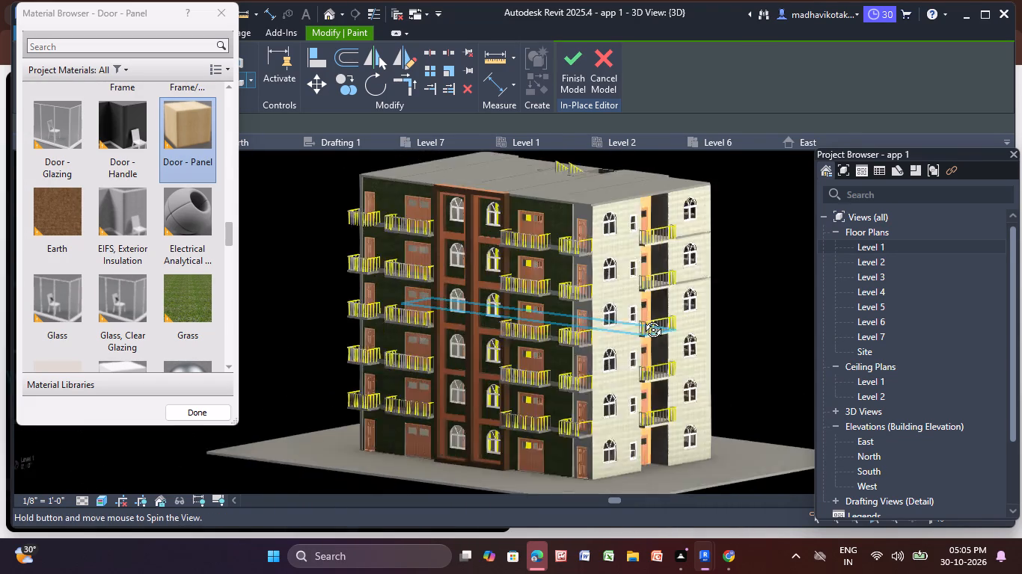
middle_drag(642, 318, 632, 321)
shift+middle_drag(586, 327, 654, 319)
shift+scroll(658, 319, down, 1)
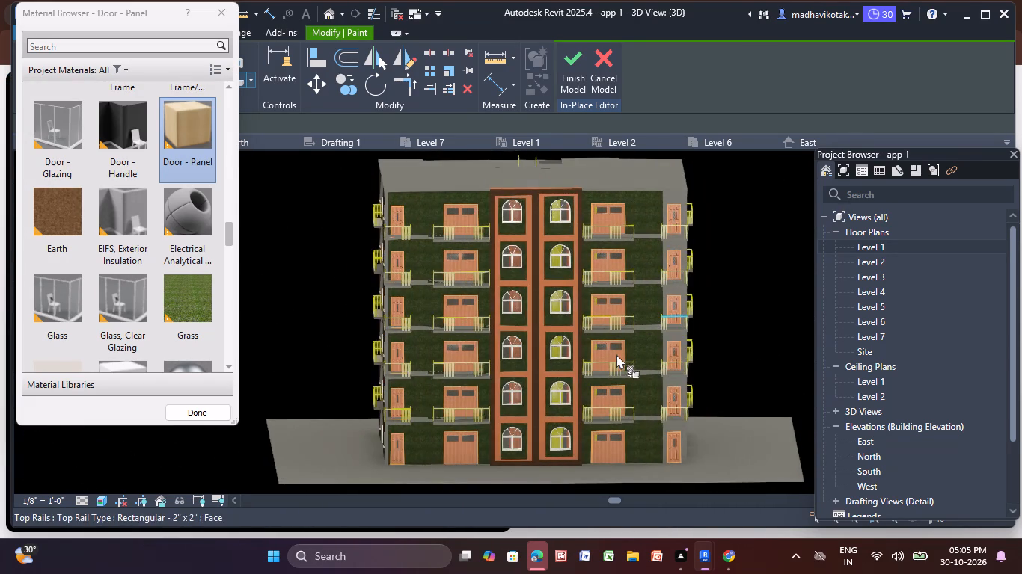
Finish the in-place model of the projecting arched-window surround.
click(580, 58)
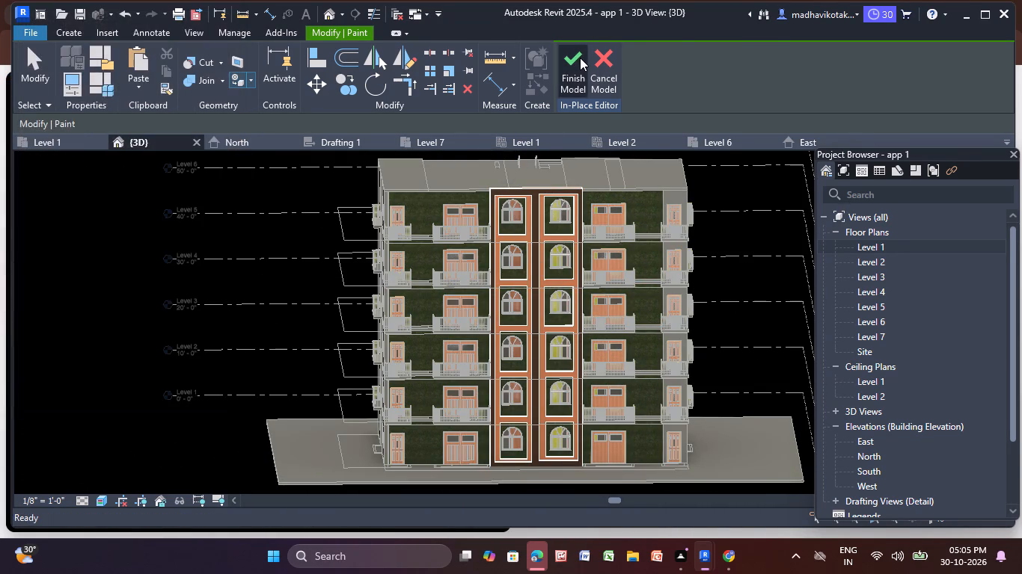
Display the Properties palette for the 3D view.
right_click(156, 236)
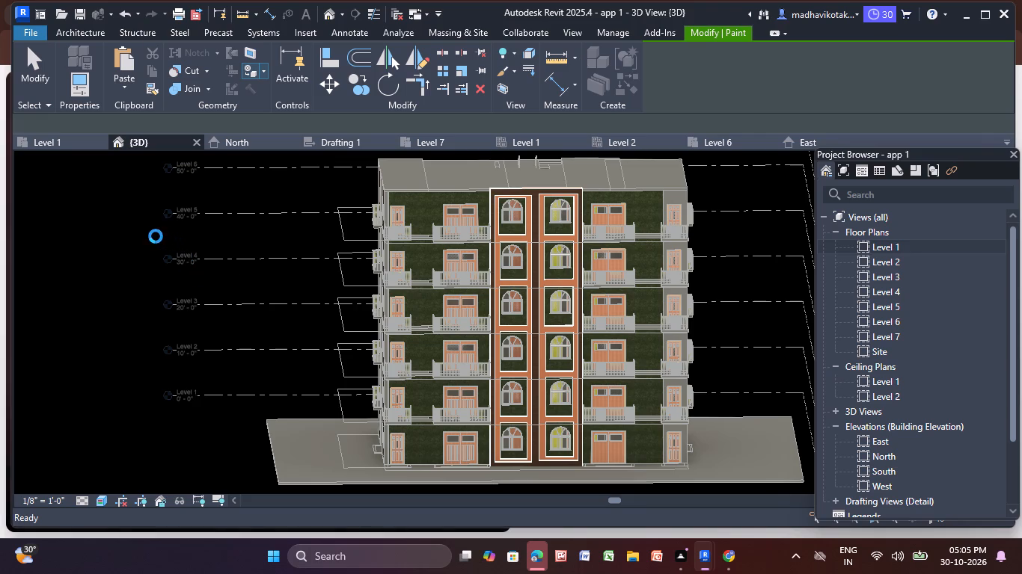
click(207, 524)
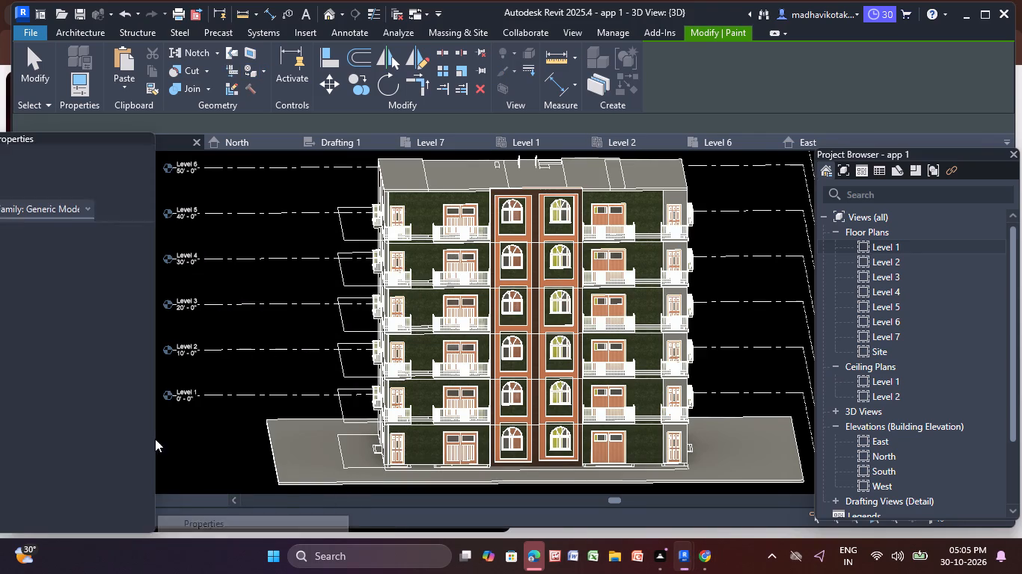
click(624, 149)
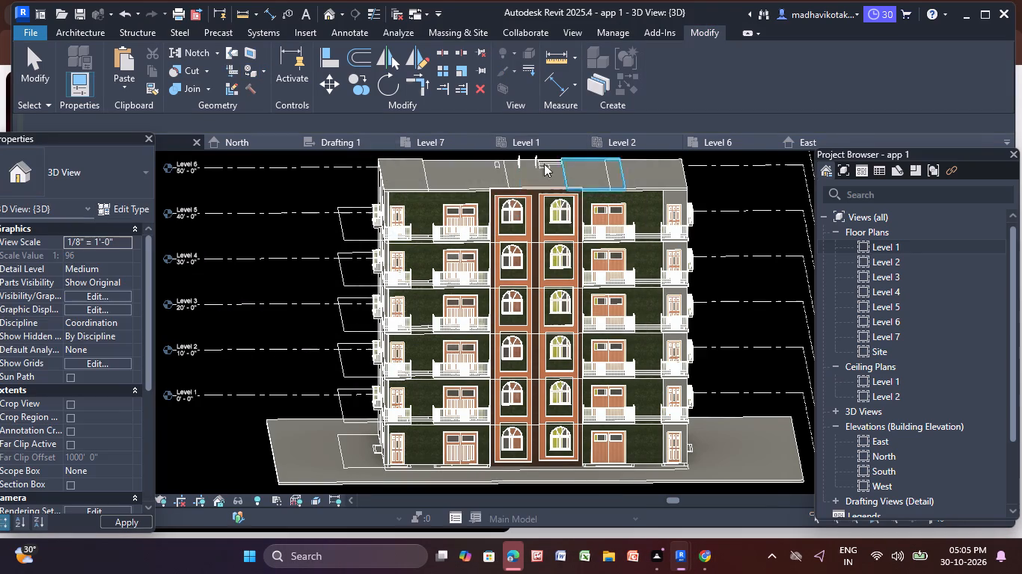
Examine the building's light-coloured side elevation with its arched windows and central balconies.
scroll(228, 211, down, 6)
scroll(399, 202, down, 2)
middle_drag(509, 223, 468, 262)
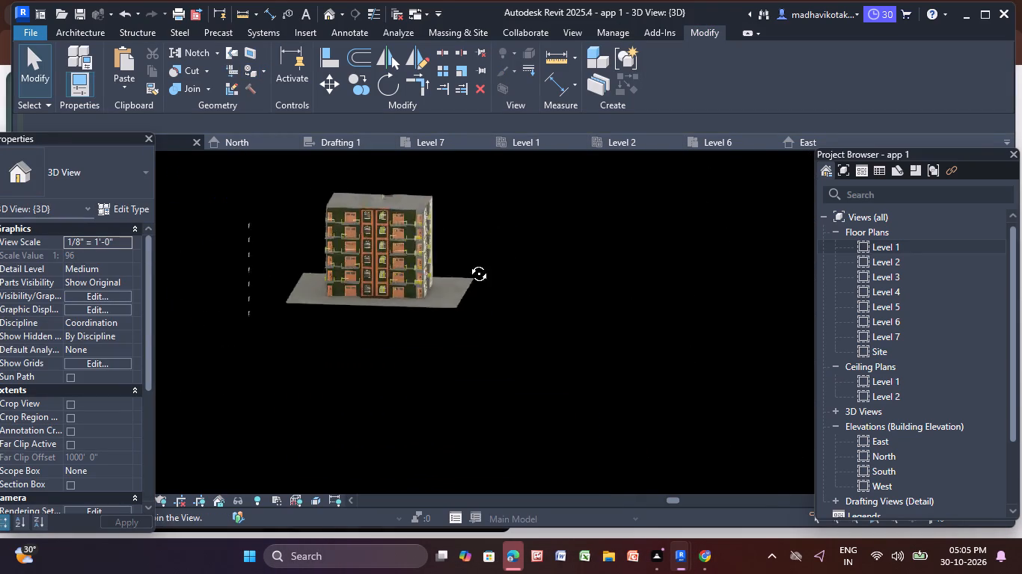
middle_drag(468, 262, 335, 247)
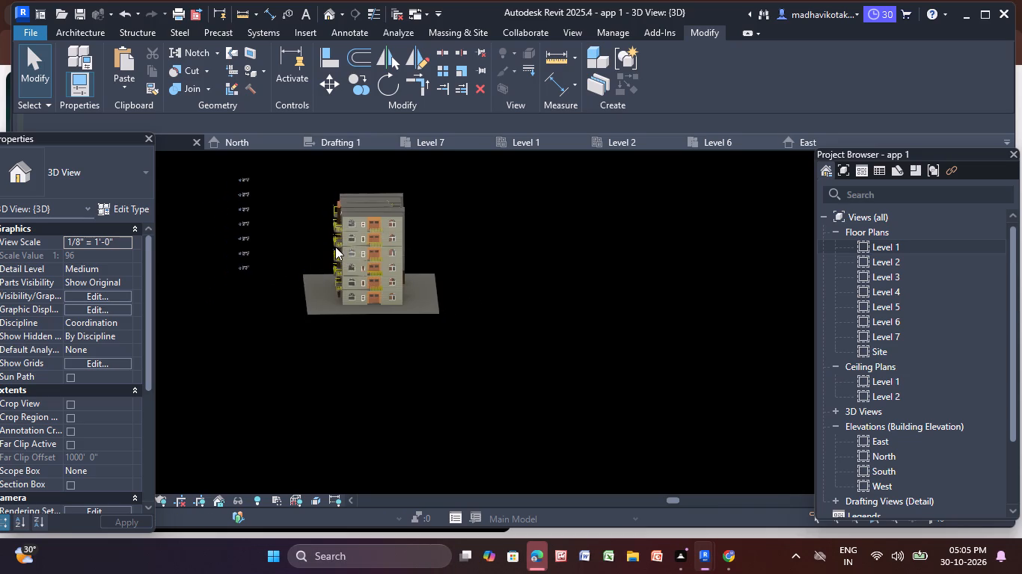
scroll(355, 243, up, 5)
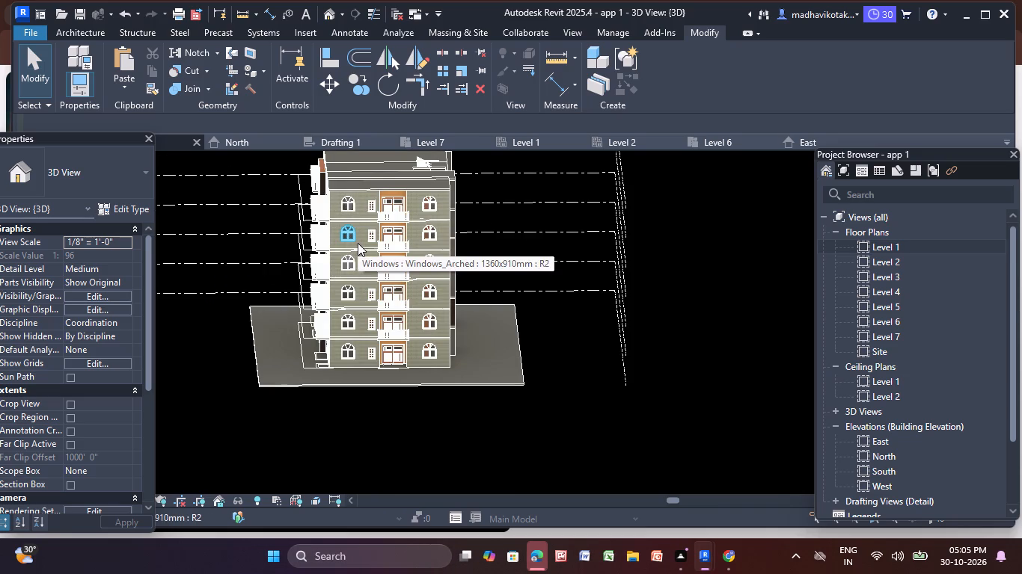
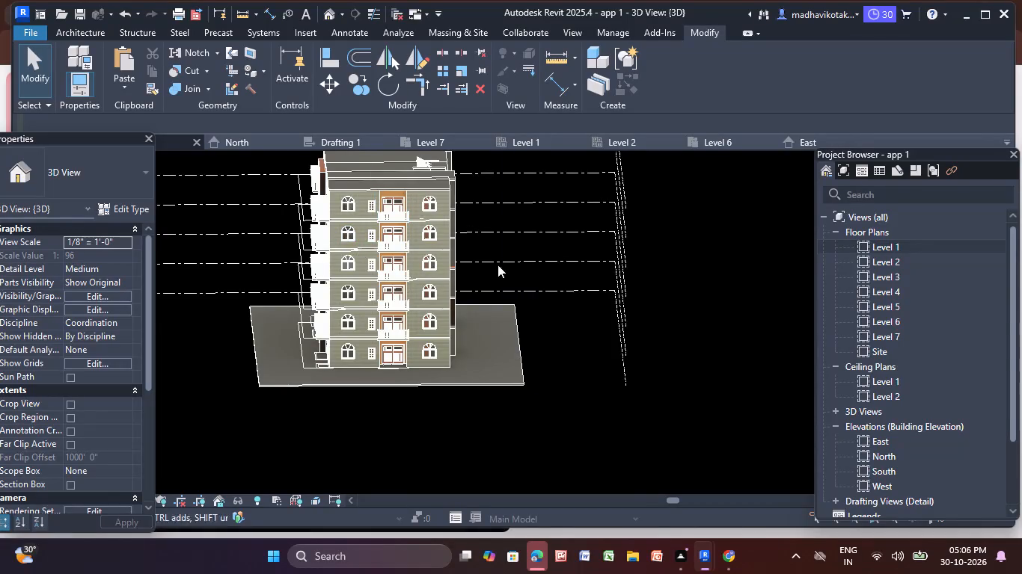
Examine all sides of the painted apartment building in 3D, including the orange-and-brown rear facade, dark side, balcony facade and light-coloured side.
scroll(606, 407, up, 1)
middle_drag(598, 422, 587, 410)
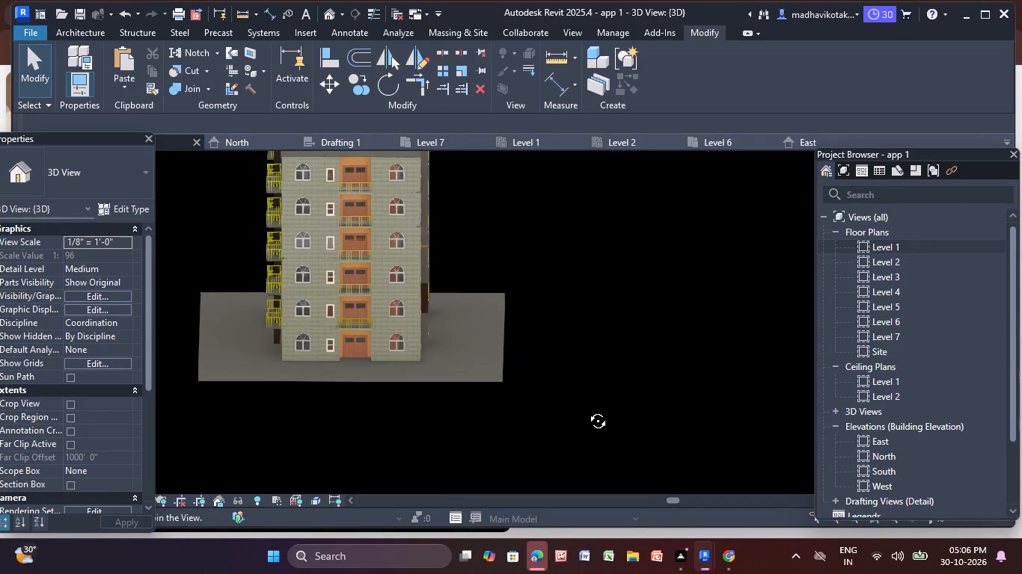
middle_drag(587, 410, 398, 389)
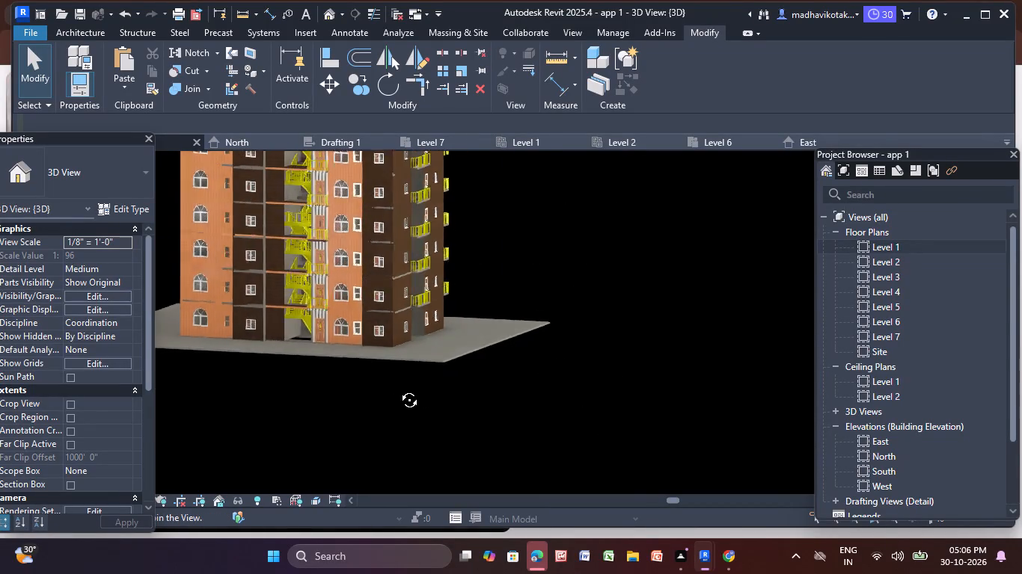
middle_drag(398, 389, 415, 396)
scroll(304, 230, up, 6)
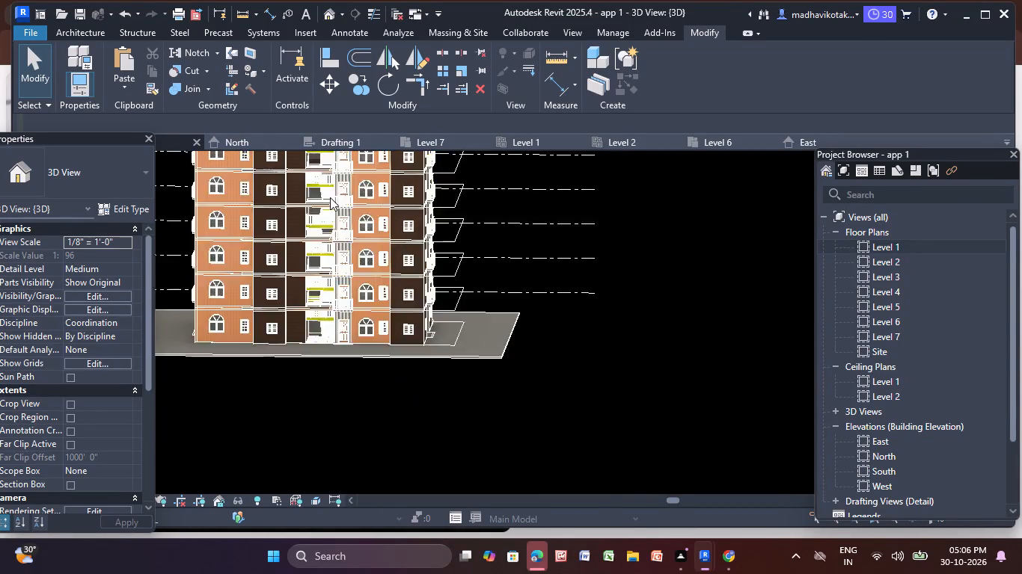
scroll(335, 194, up, 4)
scroll(436, 215, down, 5)
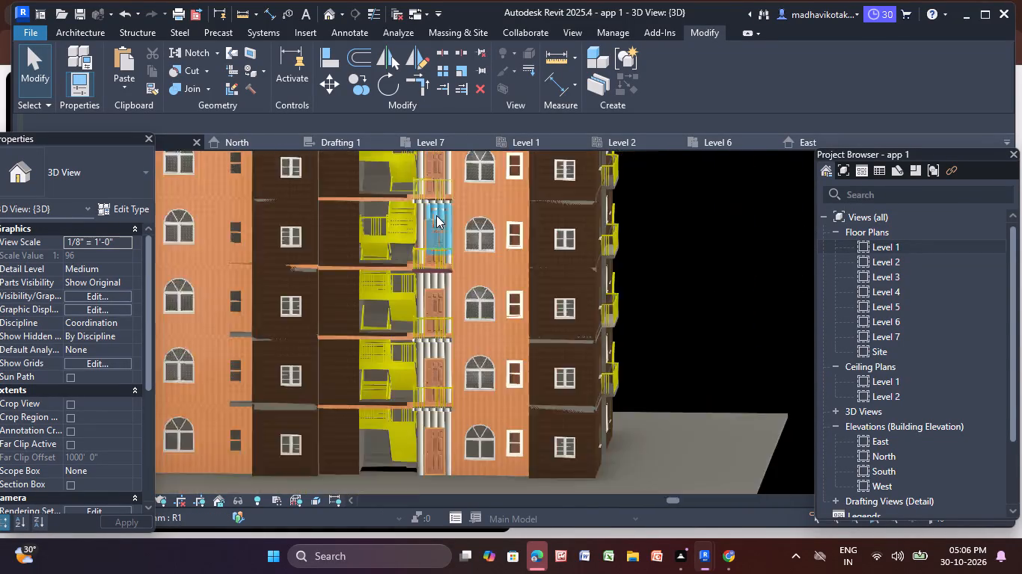
scroll(436, 215, down, 6)
shift+middle_drag(545, 220, 366, 271)
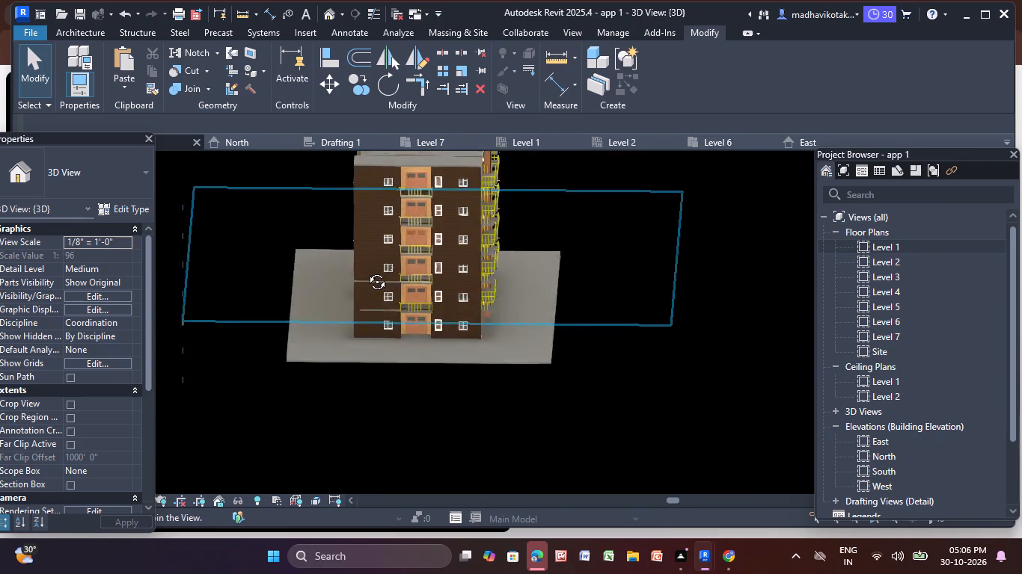
shift+middle_drag(366, 271, 156, 247)
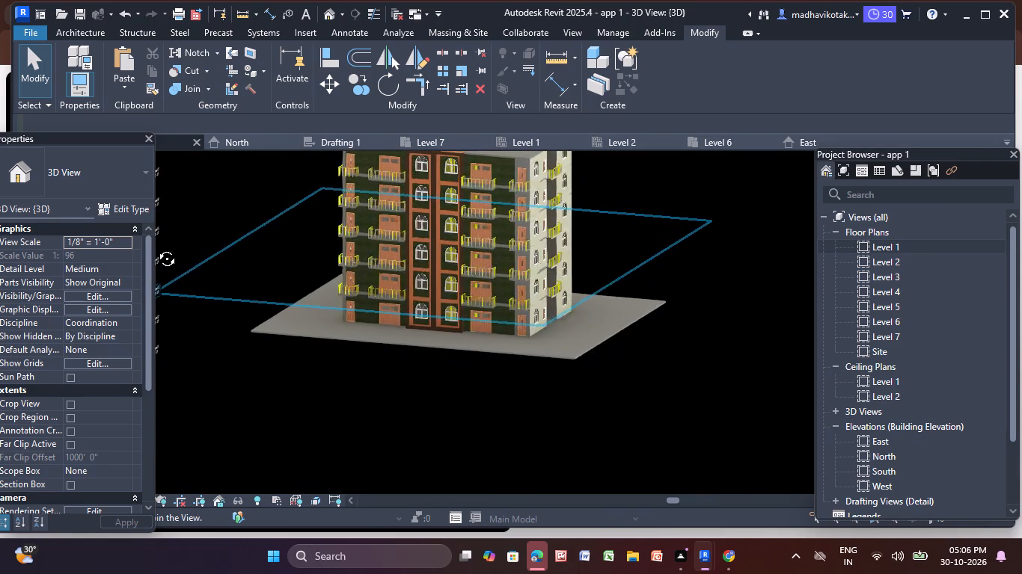
shift+middle_drag(156, 247, 43, 216)
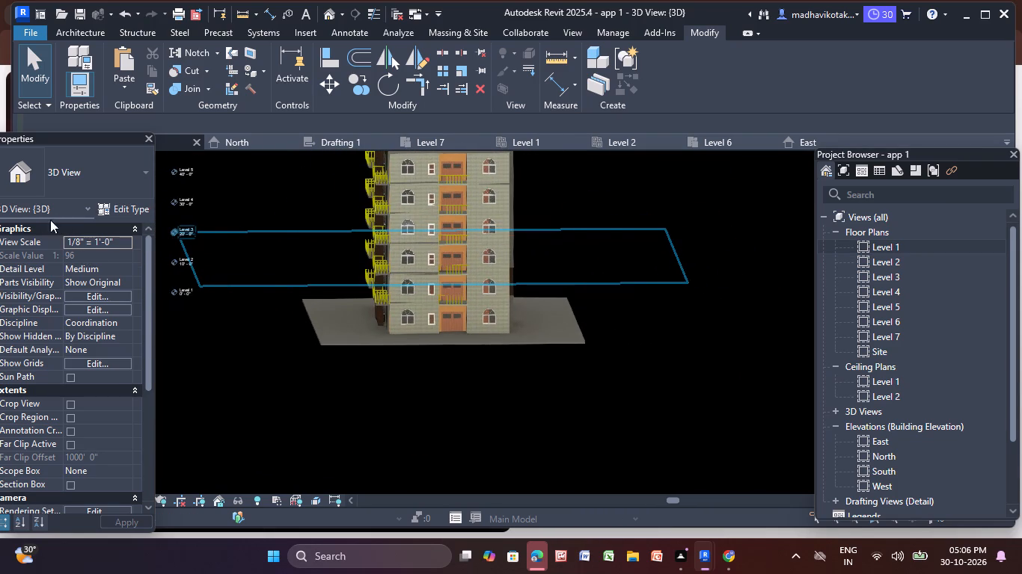
scroll(474, 150, up, 4)
scroll(451, 210, up, 4)
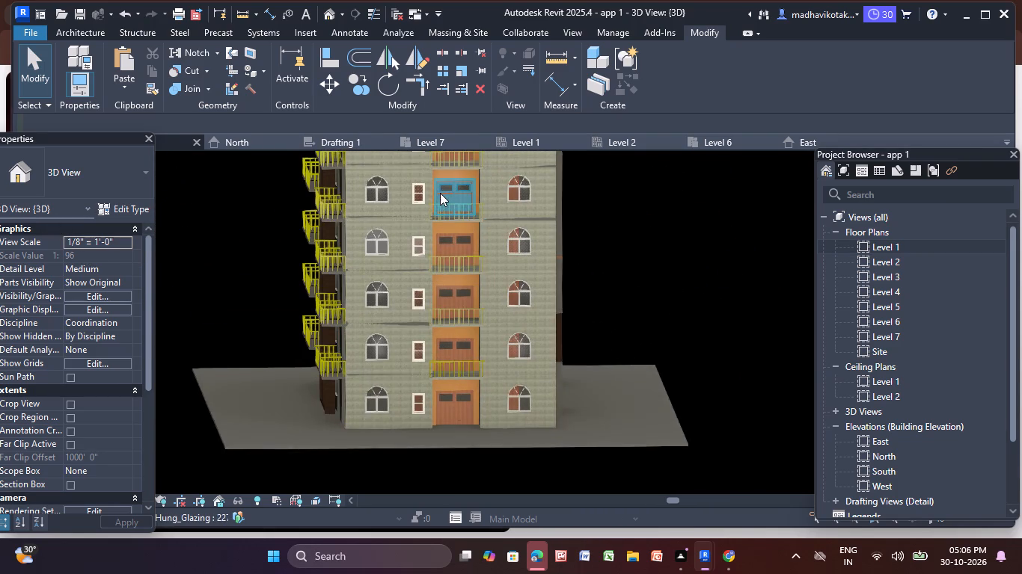
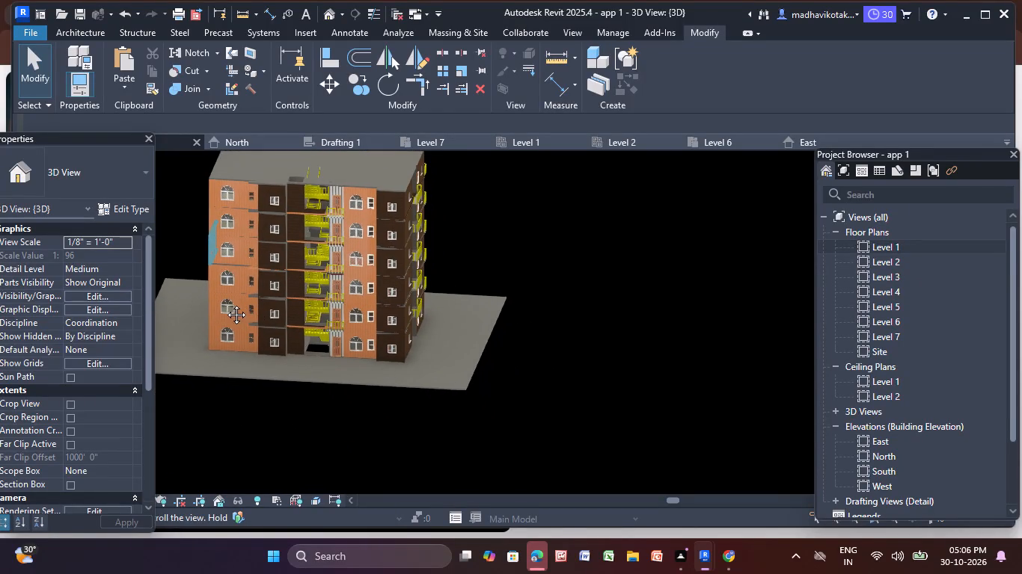
Examine the painted apartment building in 3D, from the orange-and-brown facade to the light-coloured side with its top-floor windows, door and balcony.
scroll(221, 285, down, 4)
middle_drag(221, 285, 236, 324)
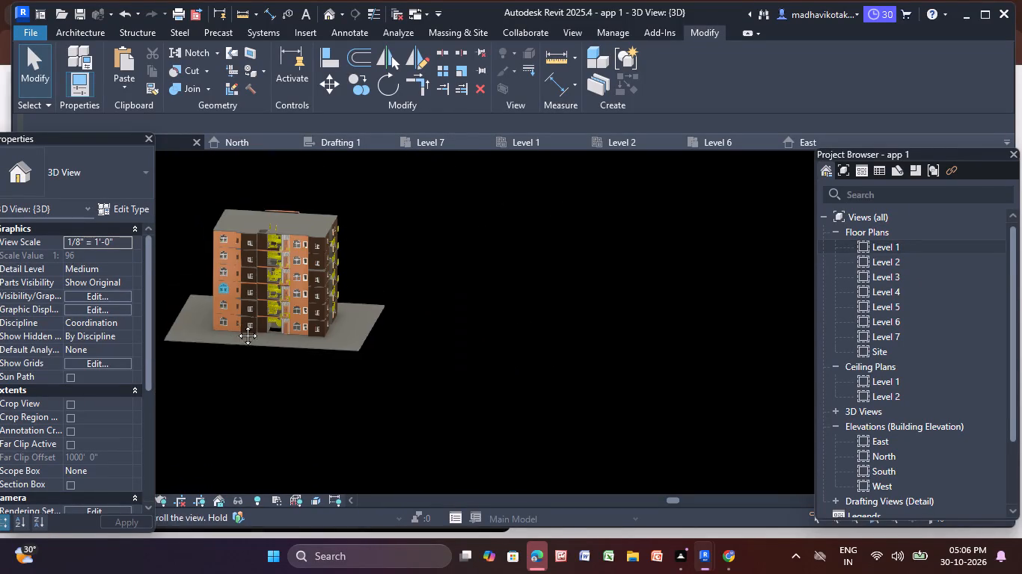
middle_drag(236, 324, 284, 385)
scroll(296, 328, up, 8)
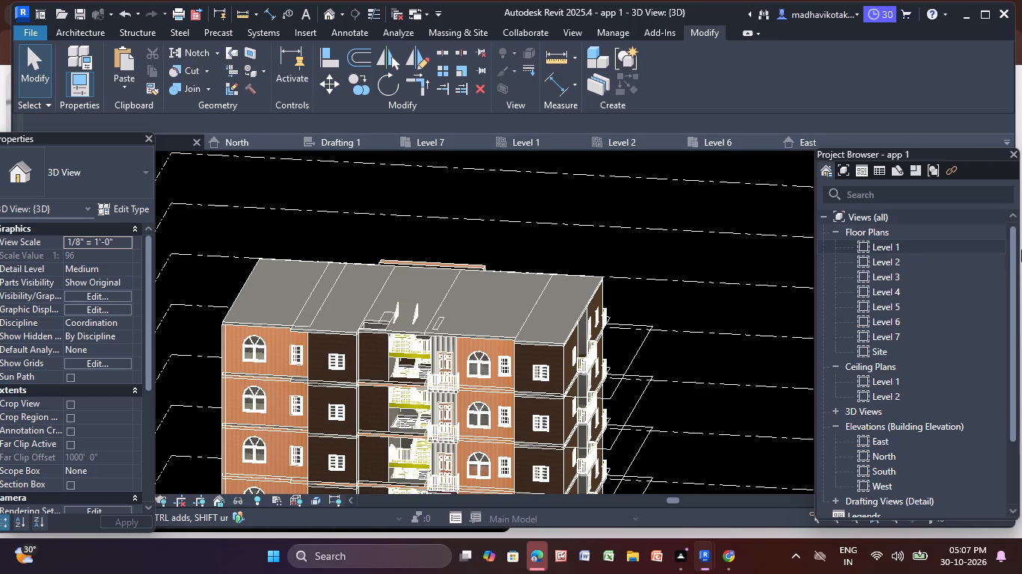
scroll(446, 326, down, 3)
scroll(484, 246, down, 1)
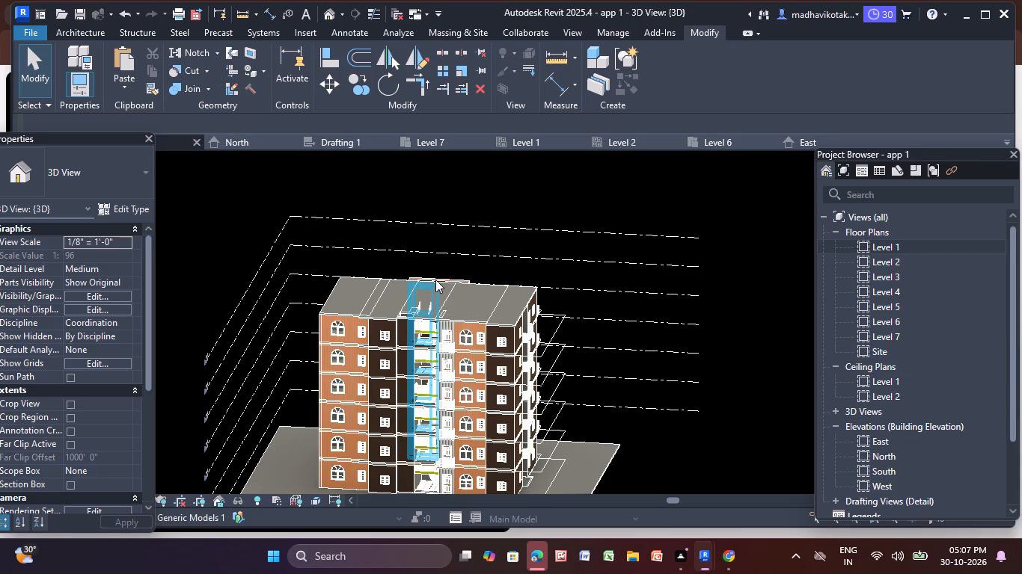
shift+middle_drag(349, 272, 513, 274)
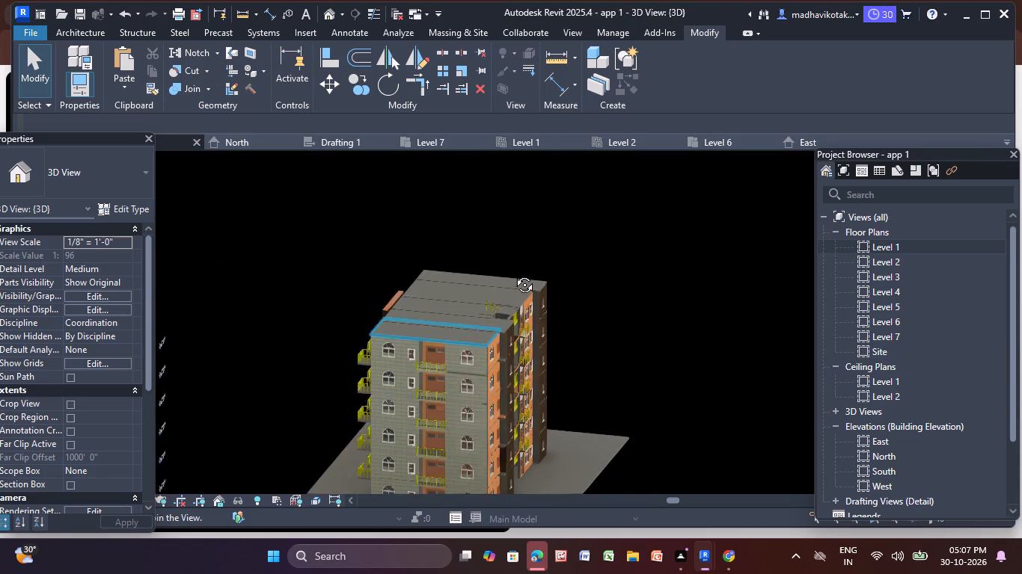
shift+middle_drag(513, 274, 558, 223)
scroll(469, 291, up, 3)
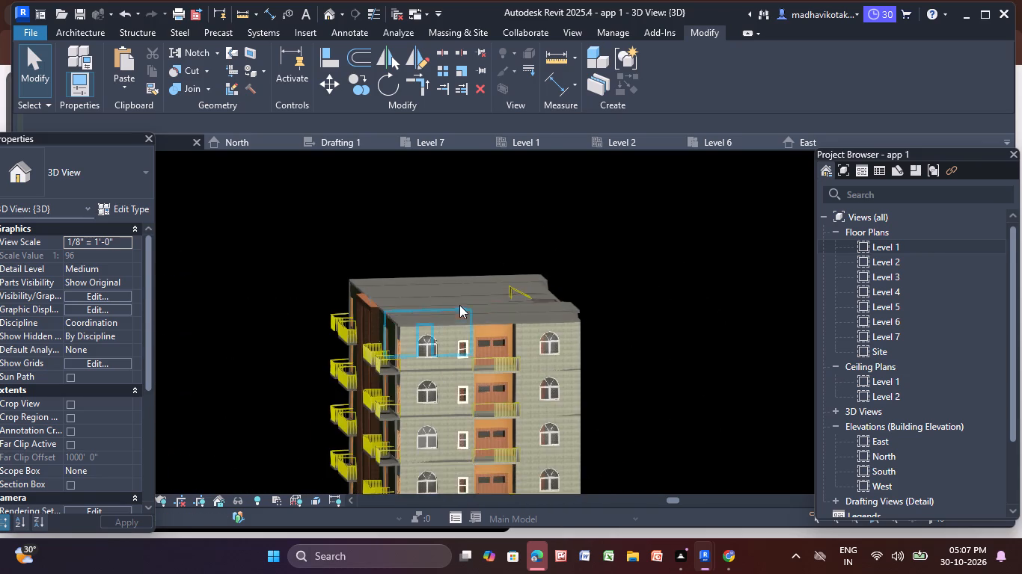
middle_drag(458, 308, 409, 273)
scroll(409, 273, up, 1)
shift+middle_drag(421, 272, 400, 263)
scroll(363, 275, up, 4)
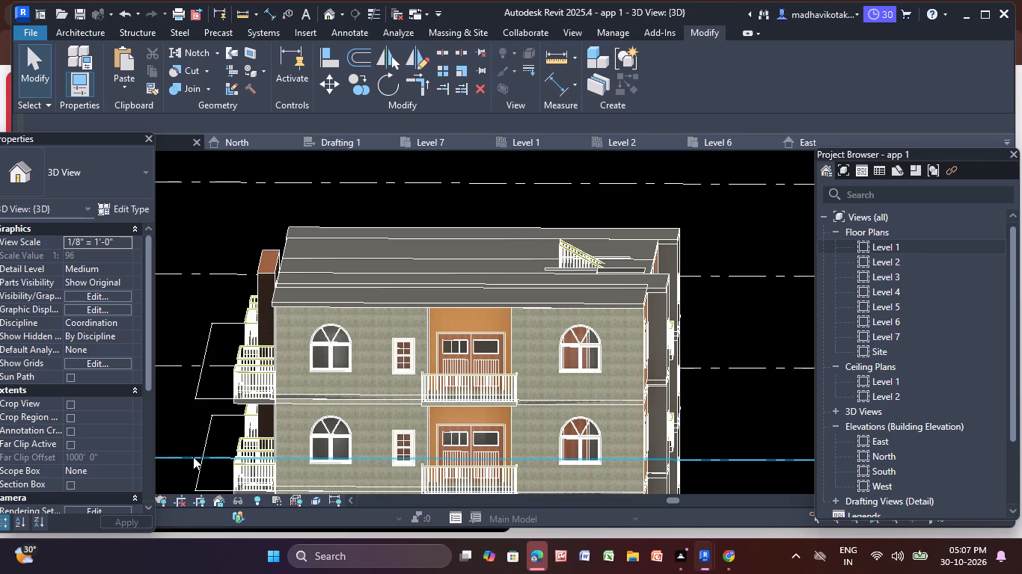
scroll(218, 447, up, 5)
scroll(254, 430, down, 4)
middle_drag(254, 430, 189, 453)
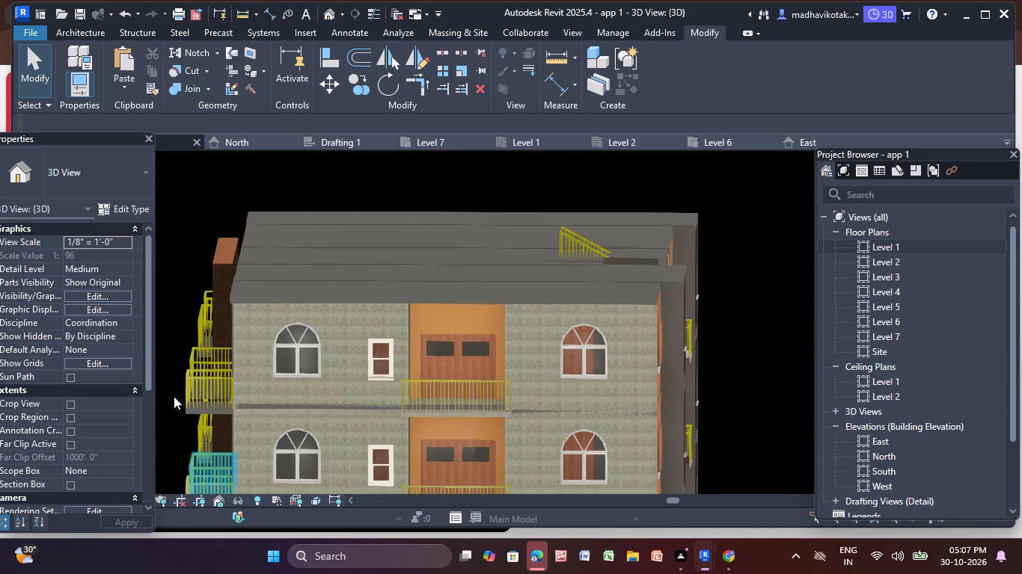
scroll(206, 280, up, 3)
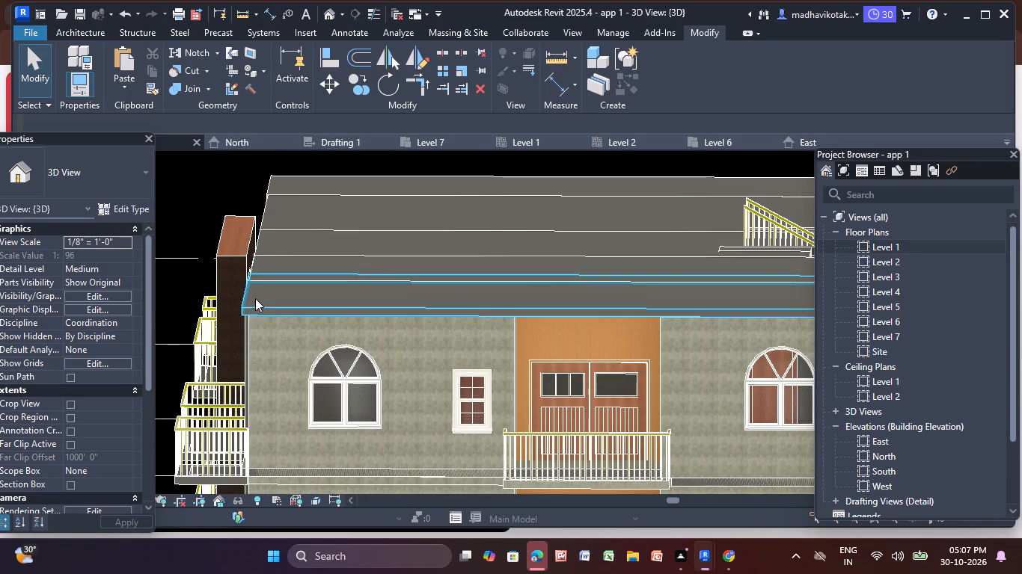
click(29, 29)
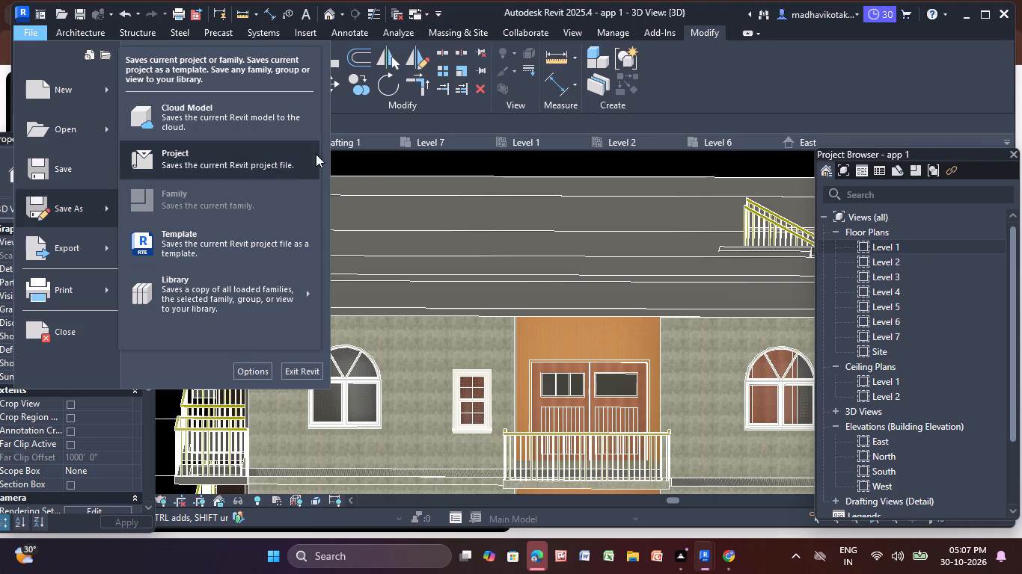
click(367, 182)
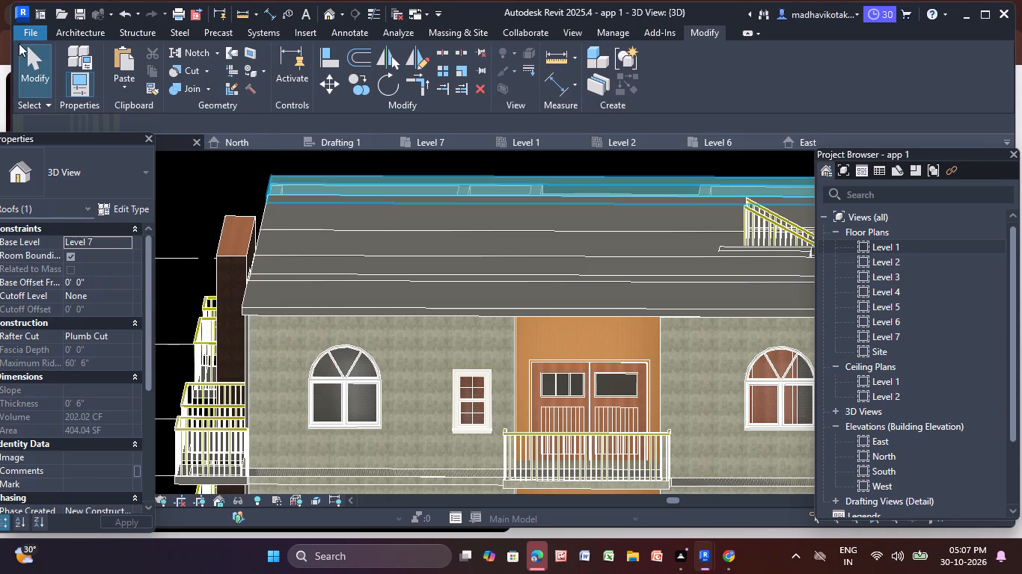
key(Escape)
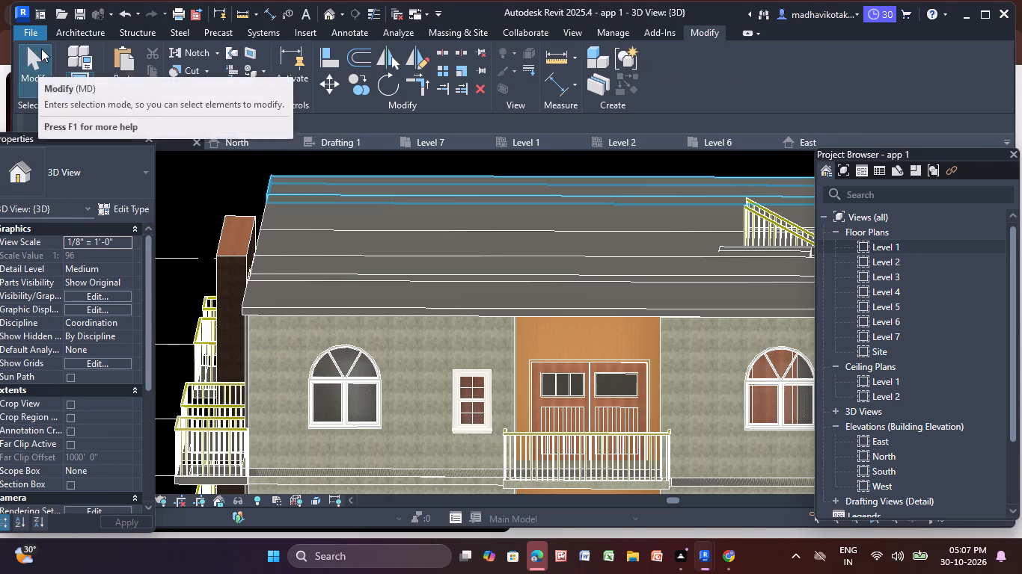
Open the recent project madhu G+5.rvt-1.
click(31, 31)
double_click(193, 110)
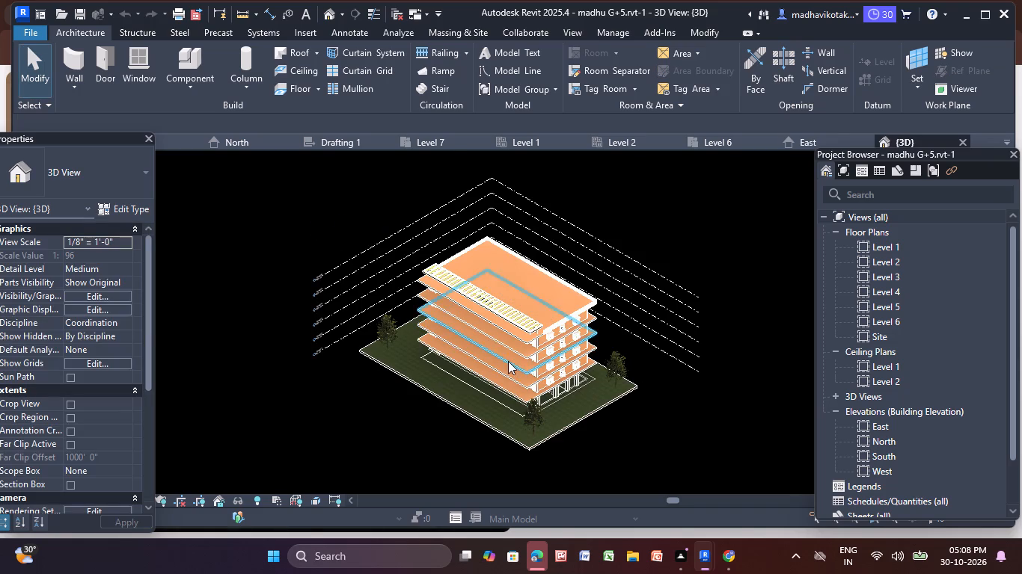
Examine the madhu G+5.rvt-1 building in 3D from all sides, including its yellow front, orange walls, roof pergola and ground-floor columns.
middle_drag(622, 420, 551, 419)
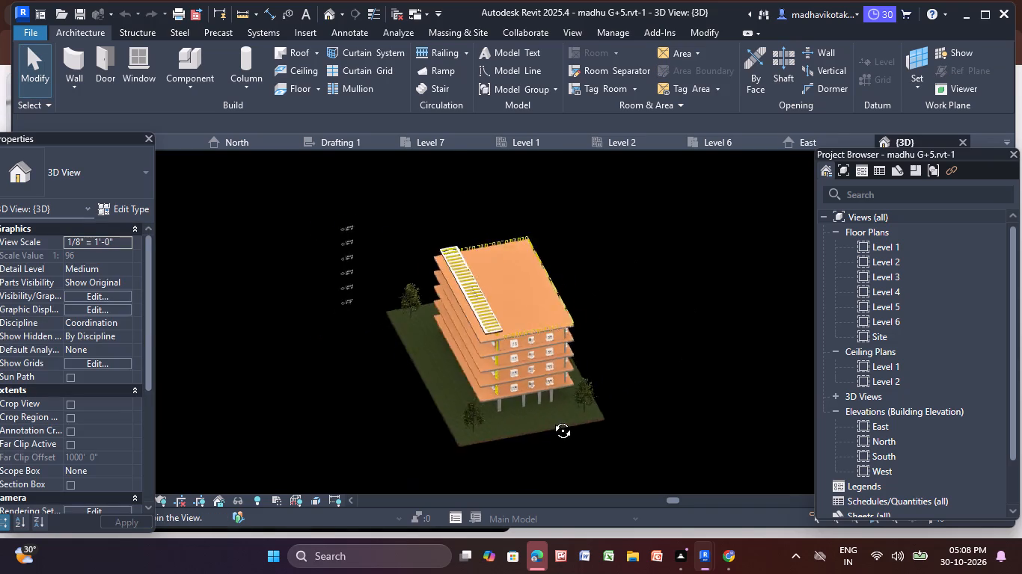
middle_drag(551, 419, 175, 315)
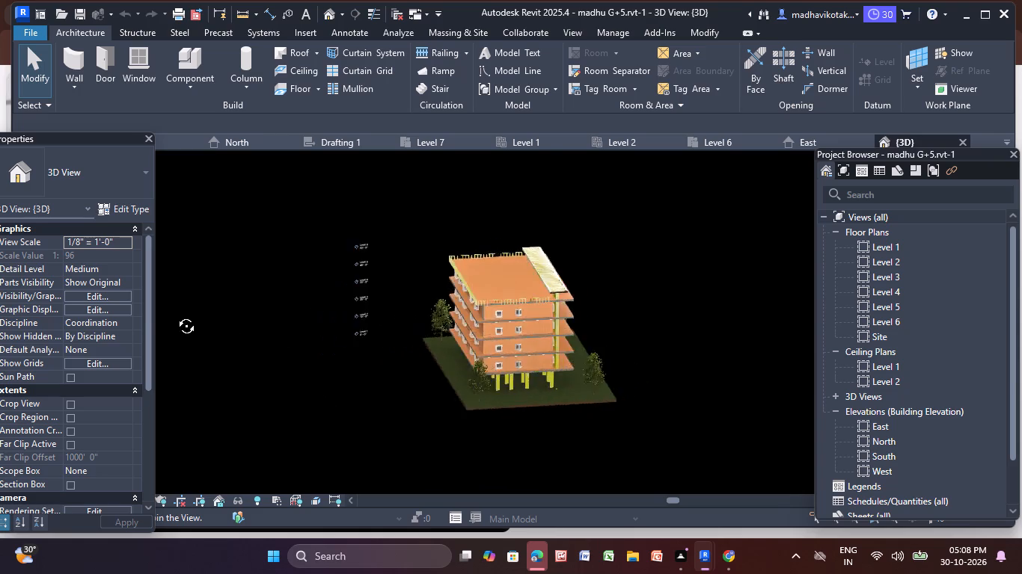
middle_drag(175, 315, 3, 309)
scroll(449, 355, up, 2)
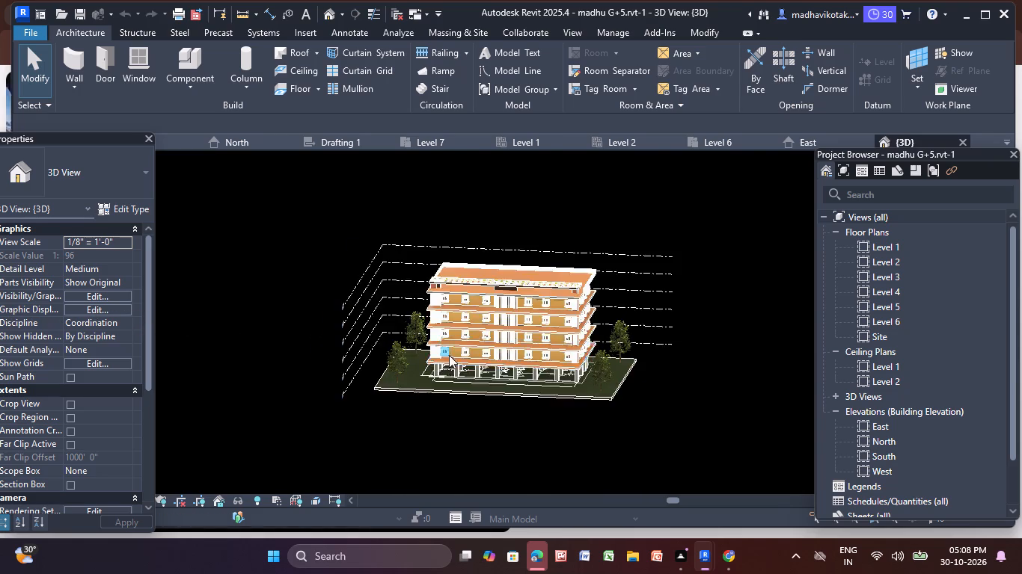
scroll(449, 355, up, 5)
middle_drag(542, 275, 346, 300)
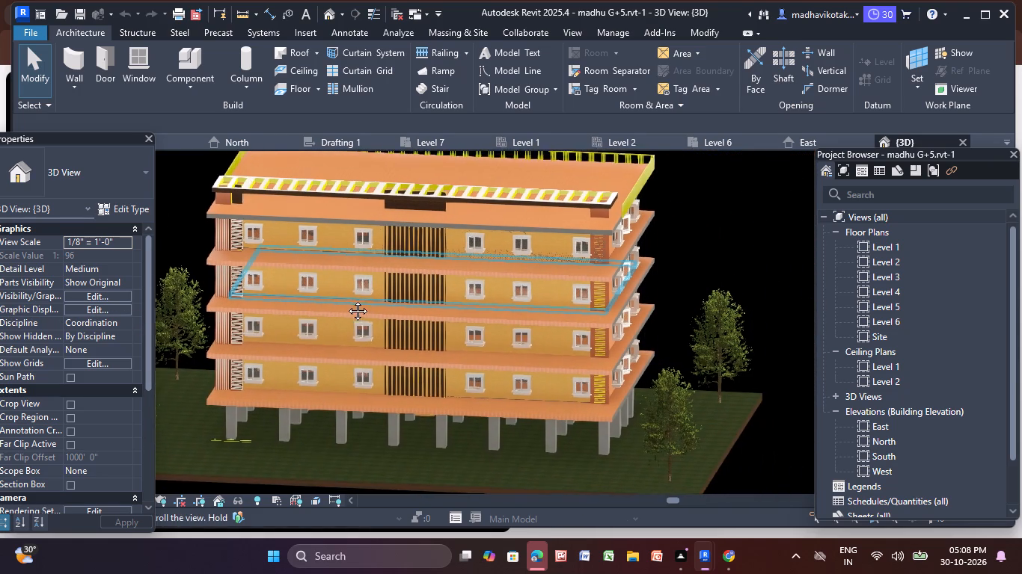
middle_drag(346, 300, 341, 297)
middle_drag(450, 282, 446, 304)
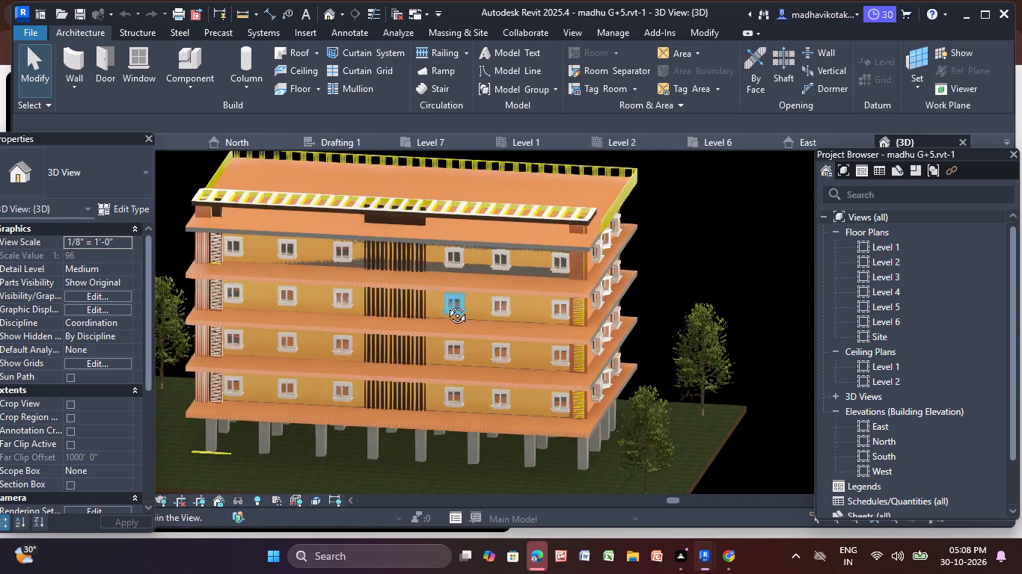
middle_drag(446, 304, 284, 259)
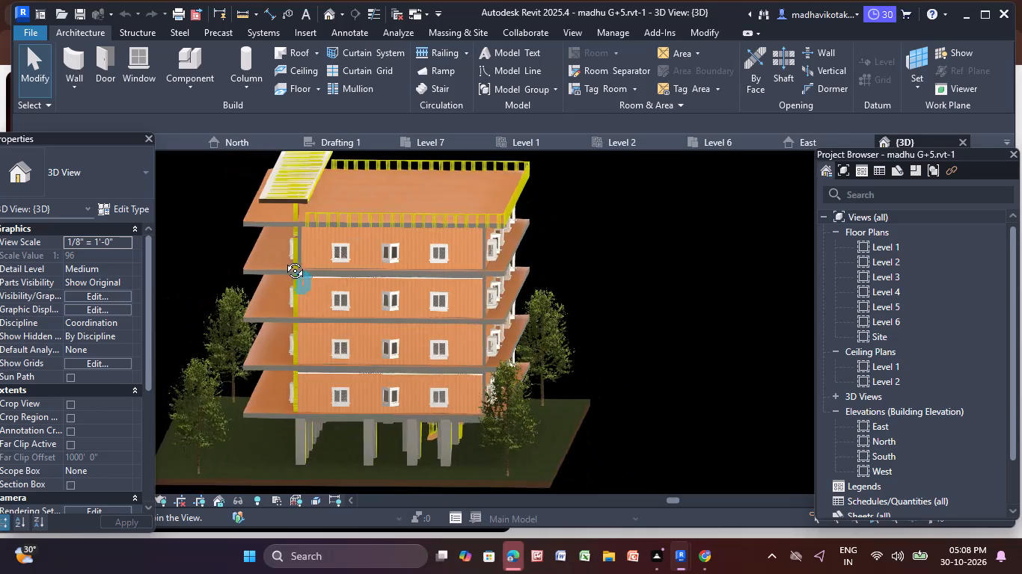
middle_drag(284, 259, 130, 263)
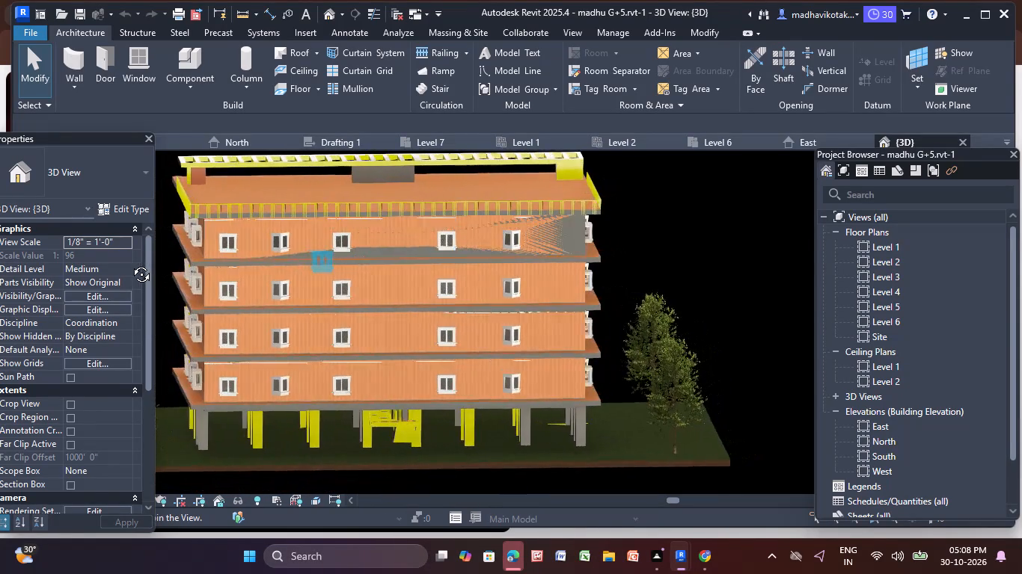
middle_drag(130, 263, 115, 265)
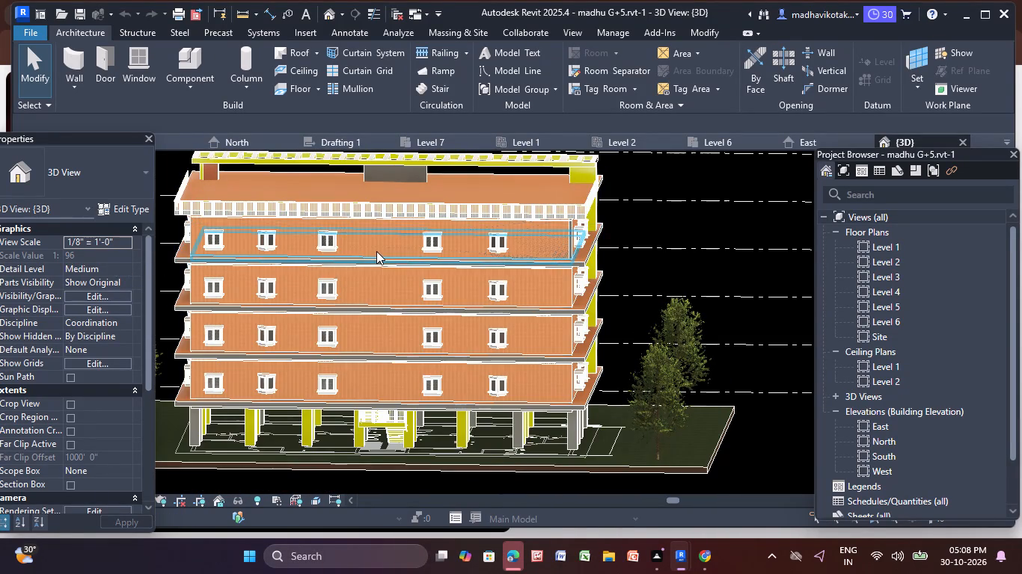
scroll(376, 251, up, 5)
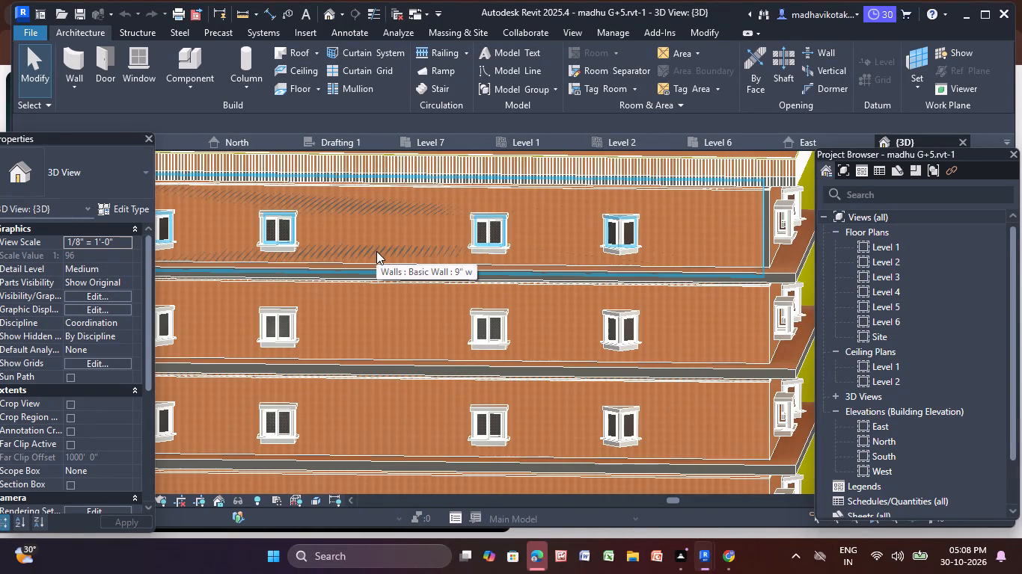
scroll(376, 251, down, 8)
shift+middle_drag(619, 253, 593, 265)
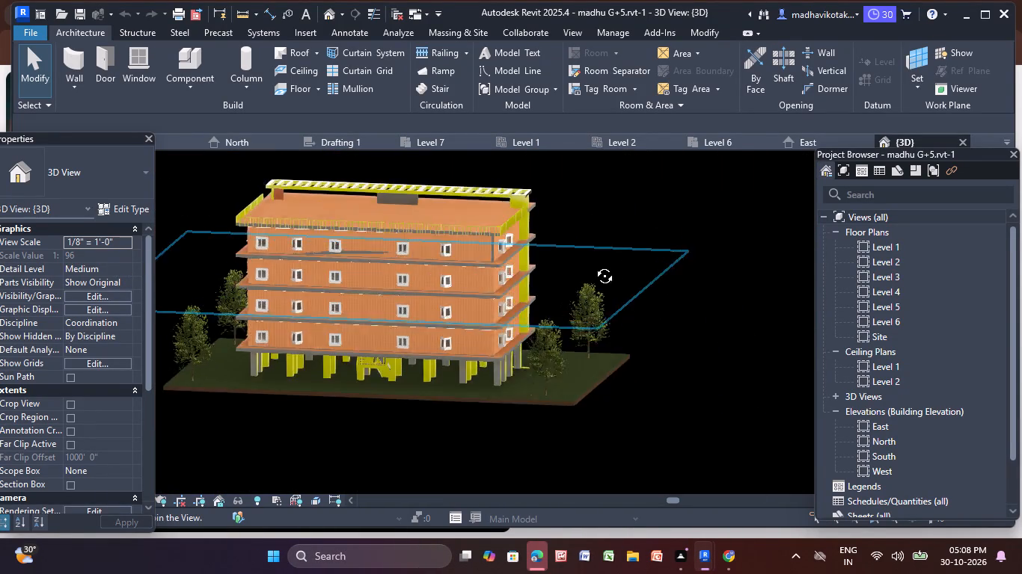
shift+middle_drag(593, 265, 528, 283)
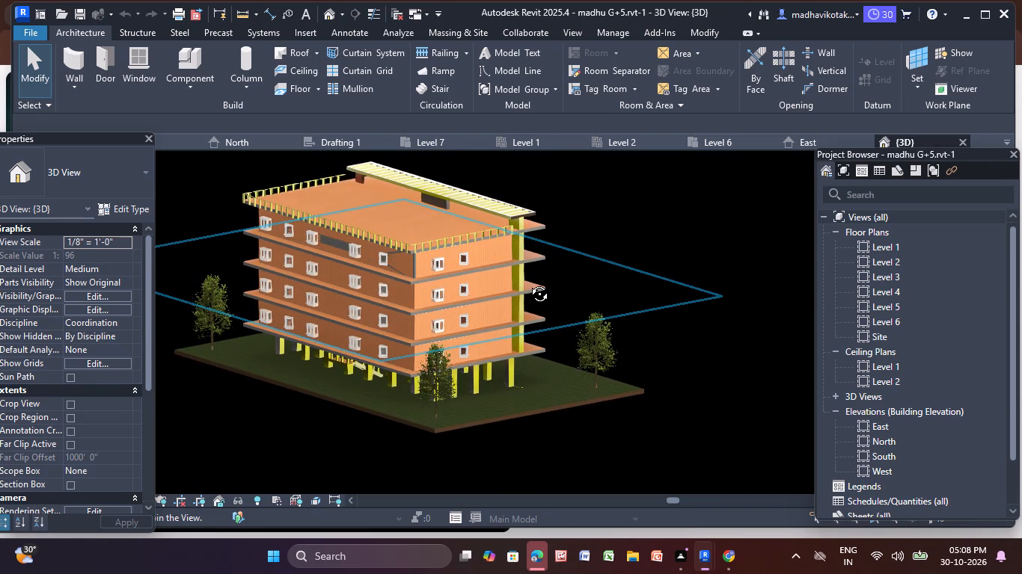
shift+middle_drag(528, 283, 649, 283)
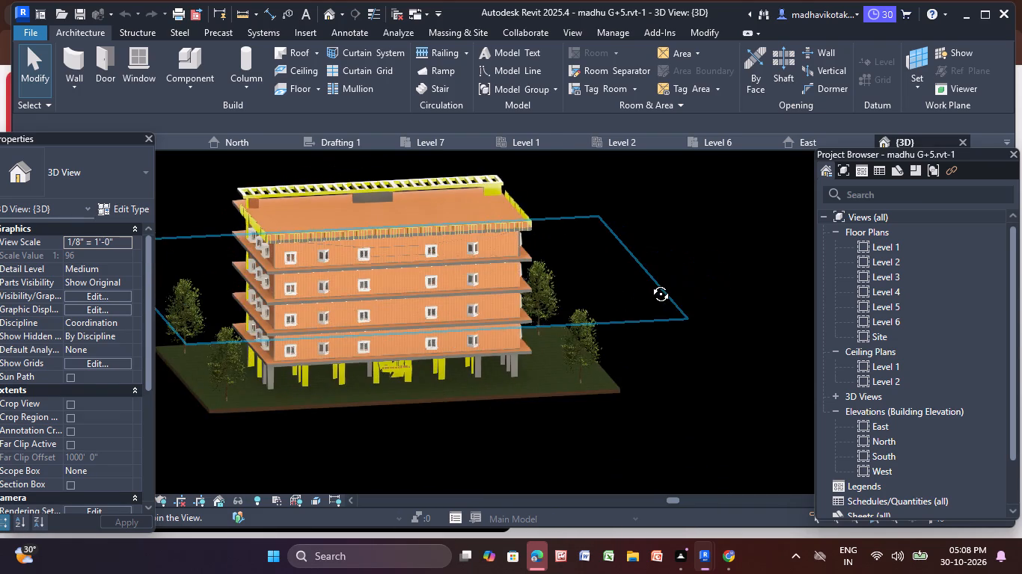
shift+middle_drag(649, 283, 793, 297)
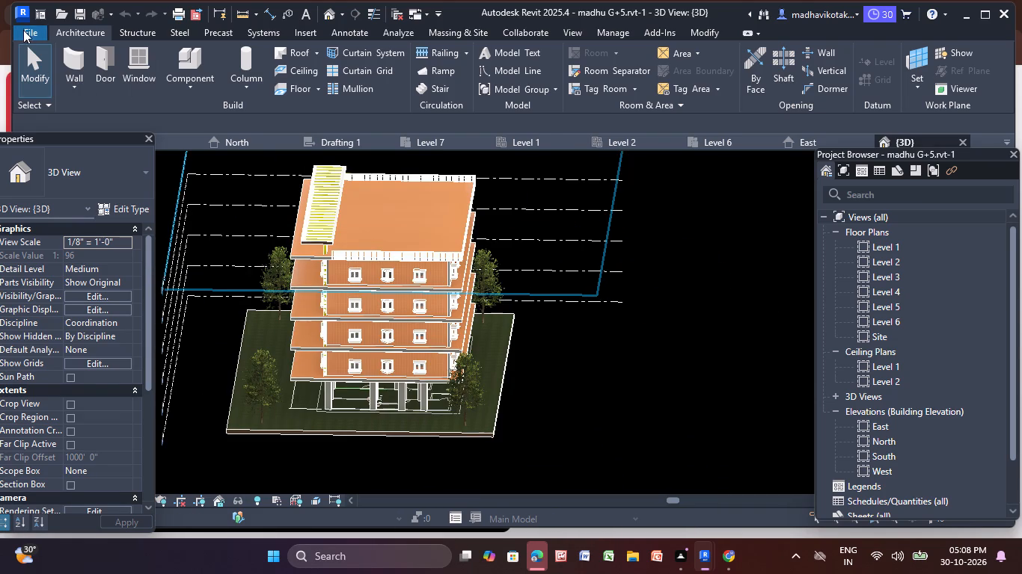
Open the recent project madhu G+5.rvt.
click(23, 28)
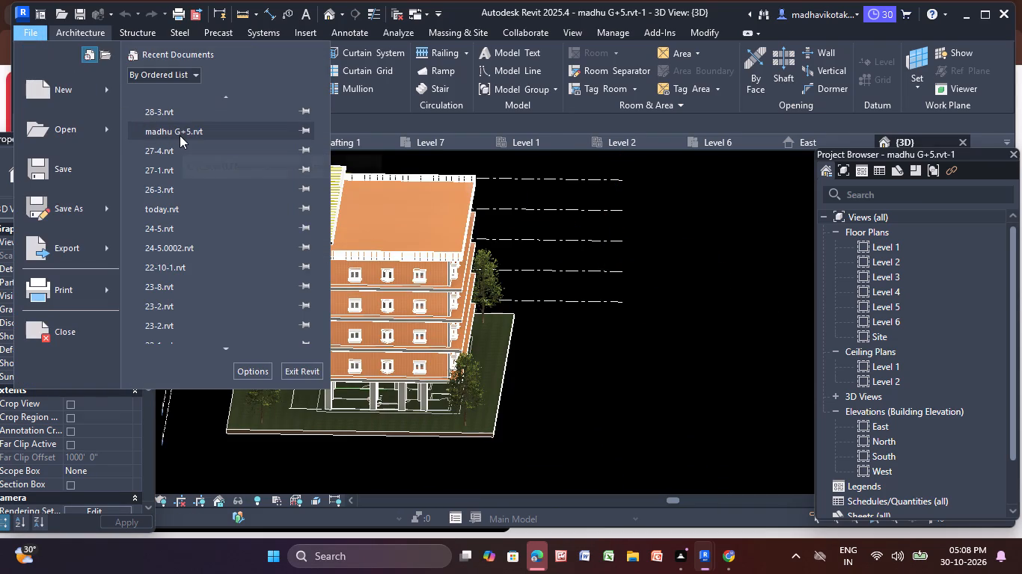
double_click(180, 135)
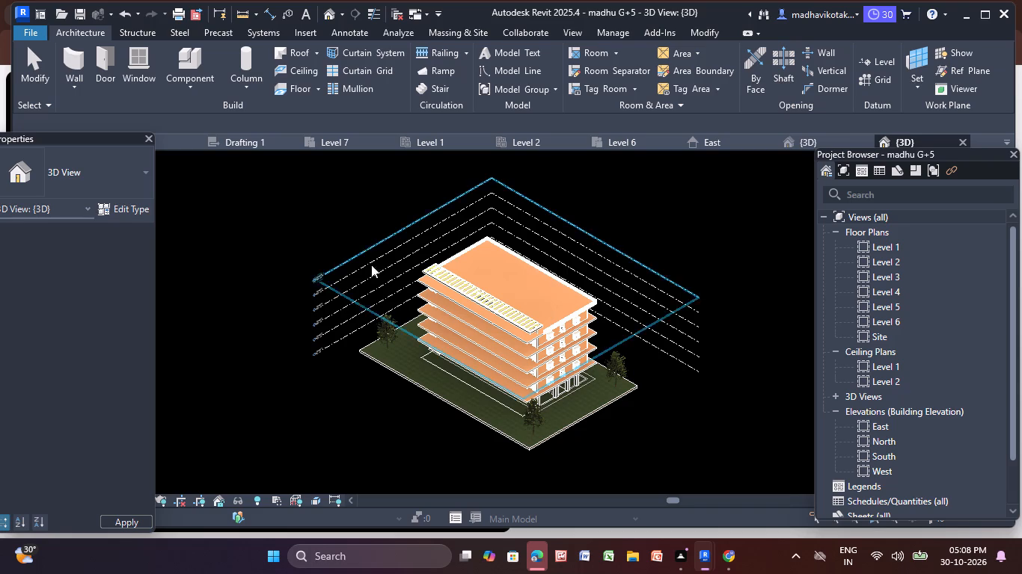
Examine the madhu G+5 building in 3D, covering the orange rear, yellow front facade, roof pergola and end walls.
scroll(524, 318, up, 5)
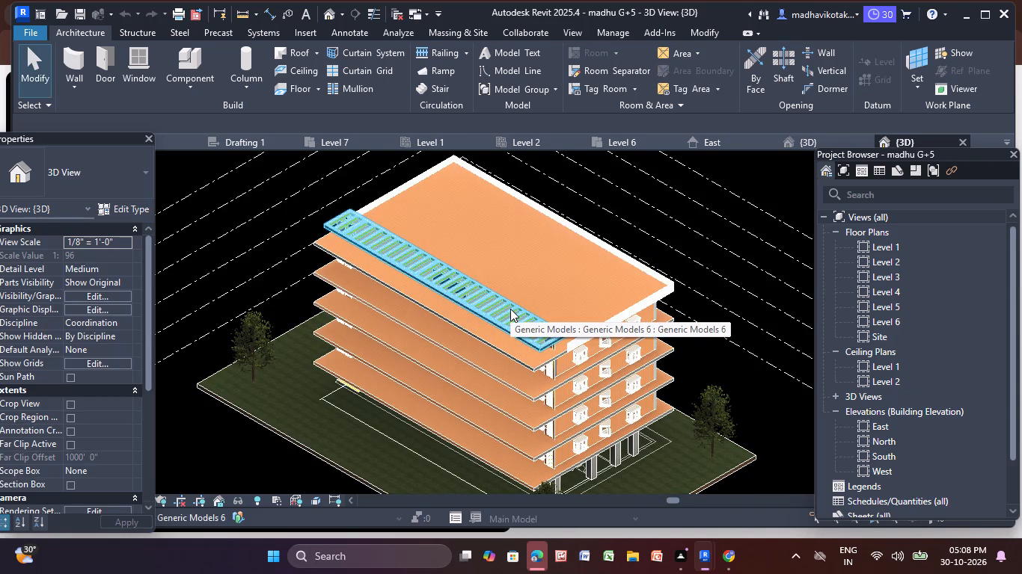
shift+middle_drag(510, 309, 230, 179)
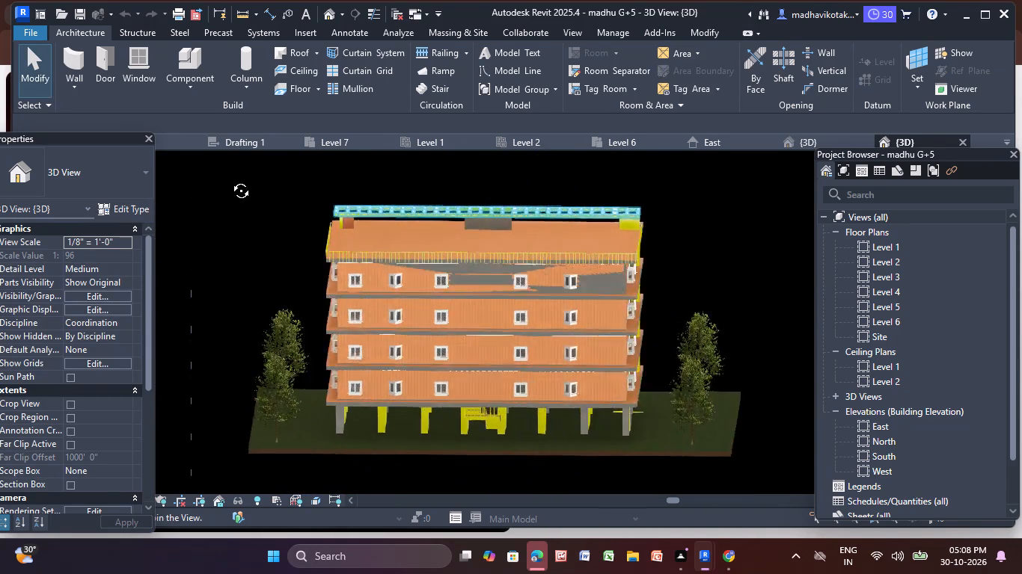
shift+middle_drag(230, 179, 0, 175)
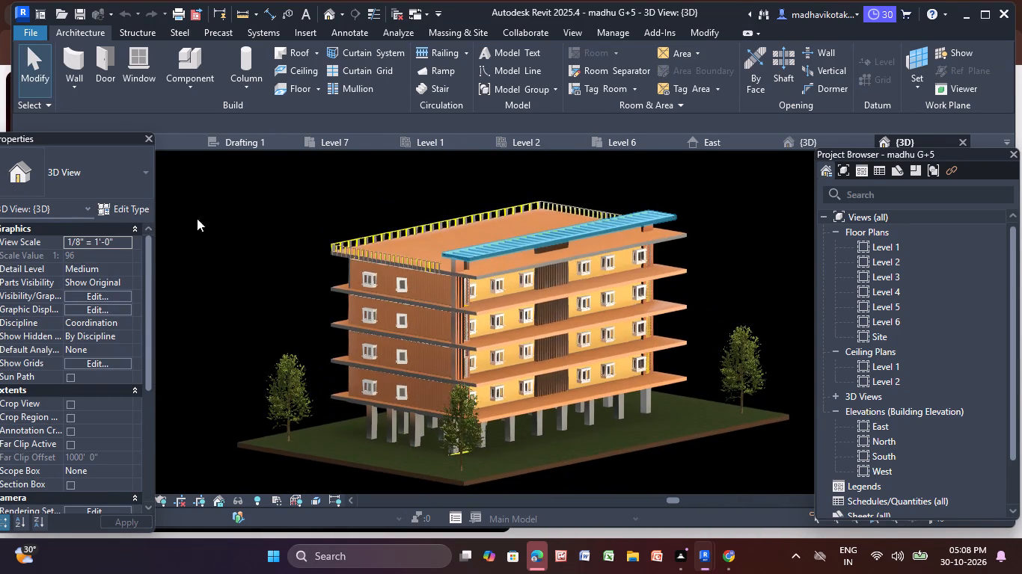
shift+scroll(476, 279, down, 3)
scroll(627, 309, down, 1)
middle_drag(628, 312, 486, 318)
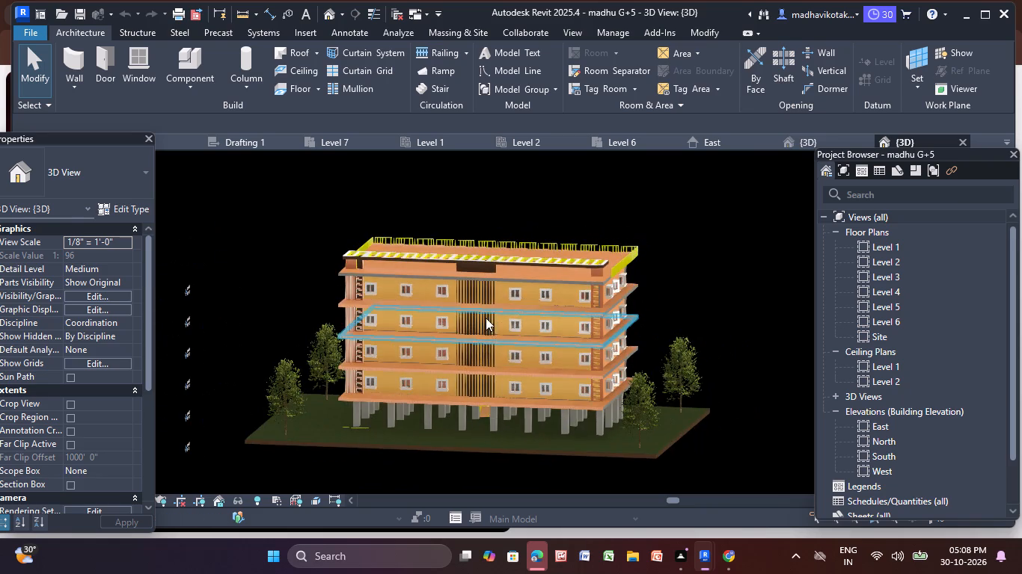
scroll(483, 313, up, 5)
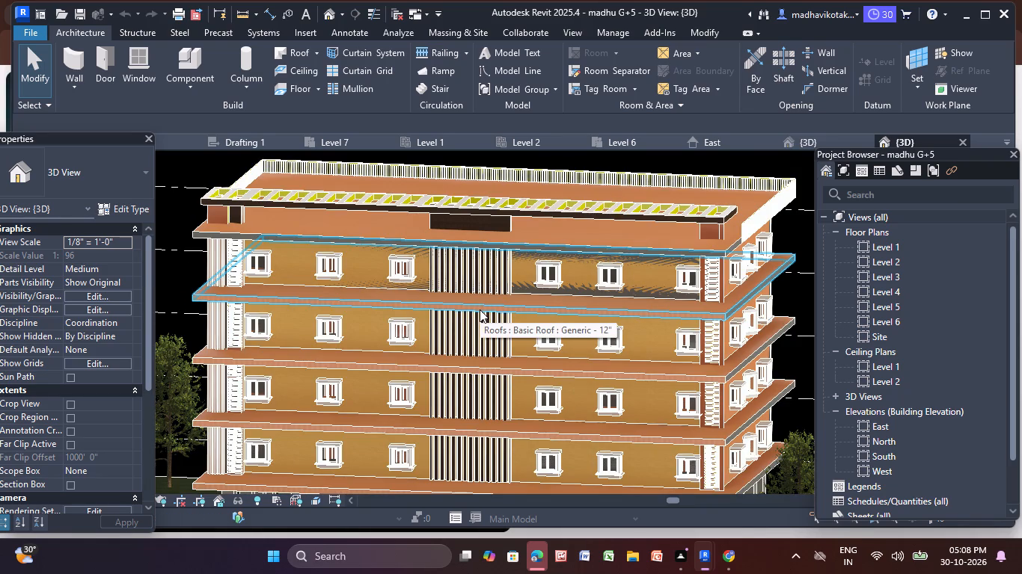
scroll(480, 309, down, 6)
middle_drag(658, 295, 643, 306)
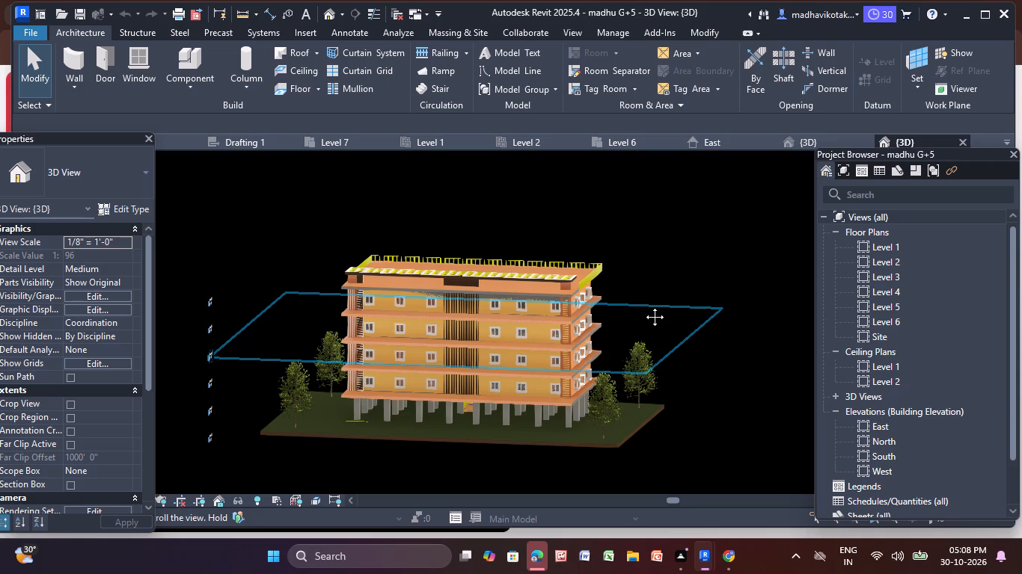
middle_drag(643, 306, 612, 309)
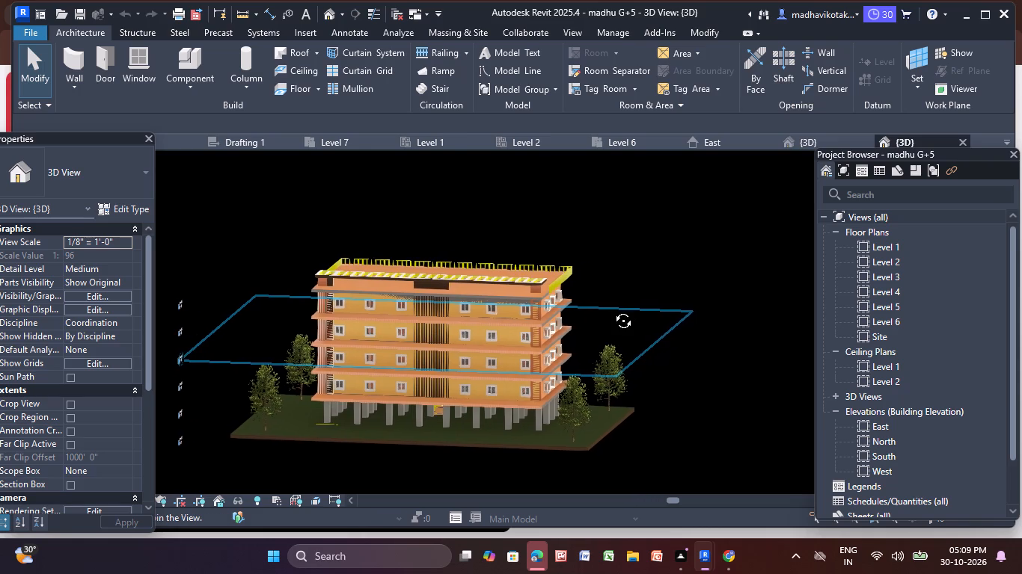
middle_drag(612, 309, 526, 345)
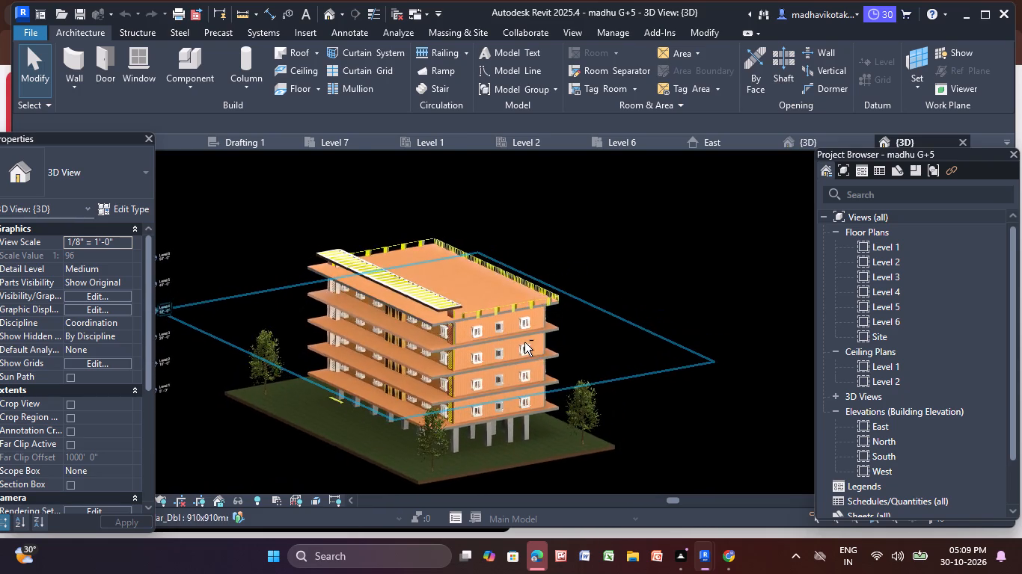
Examine the yellow front facade of the madhu G+5 building in 3D.
shift+middle_drag(524, 342, 618, 321)
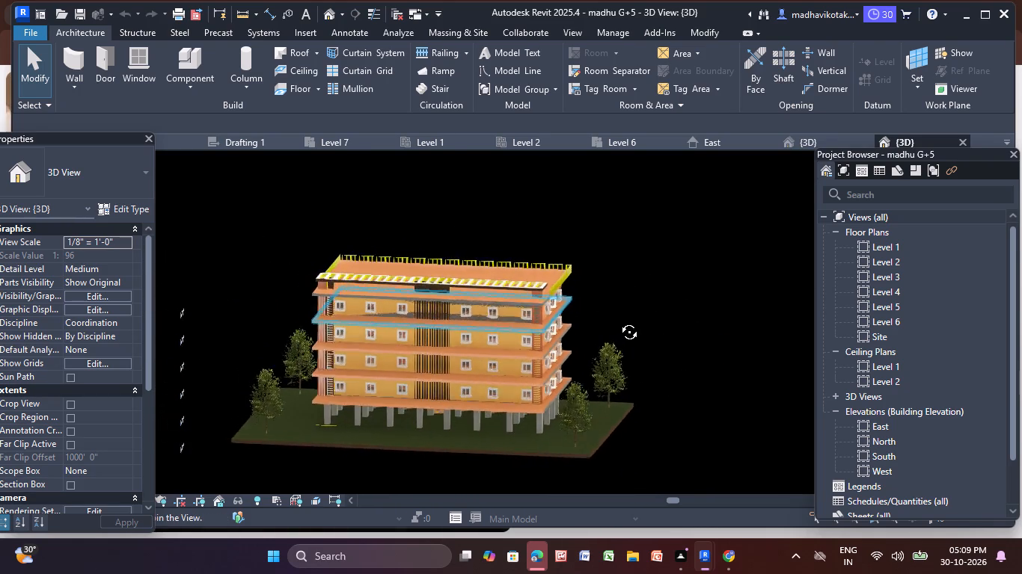
shift+middle_drag(618, 321, 628, 324)
Open the recent project MADHU 2.rvt.
click(22, 33)
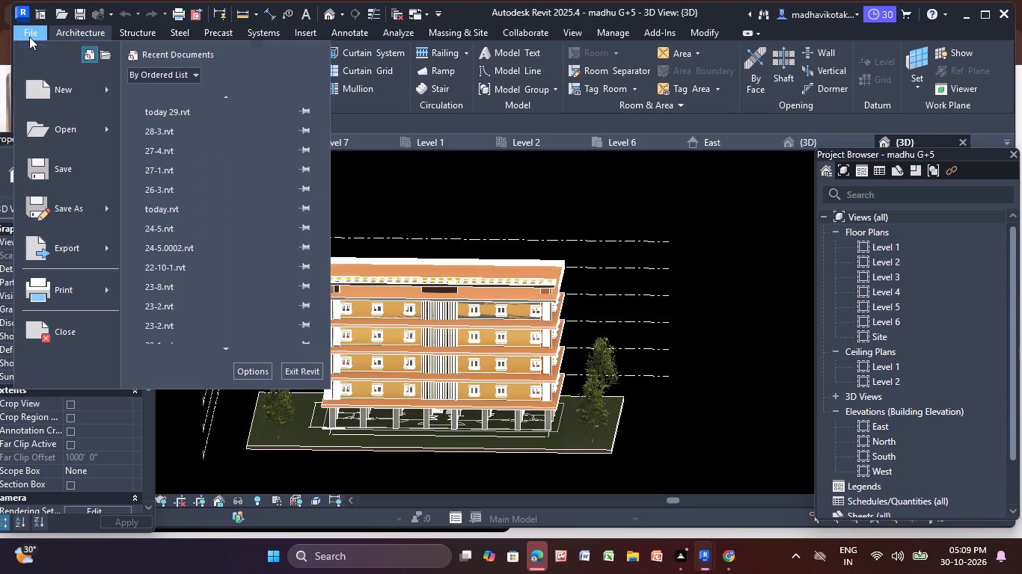
double_click(207, 119)
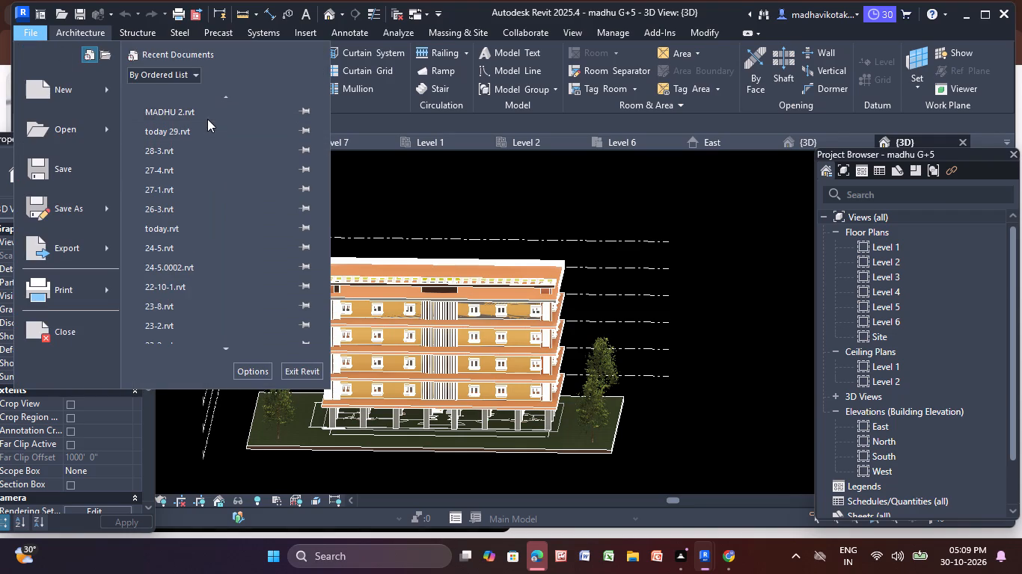
double_click(212, 111)
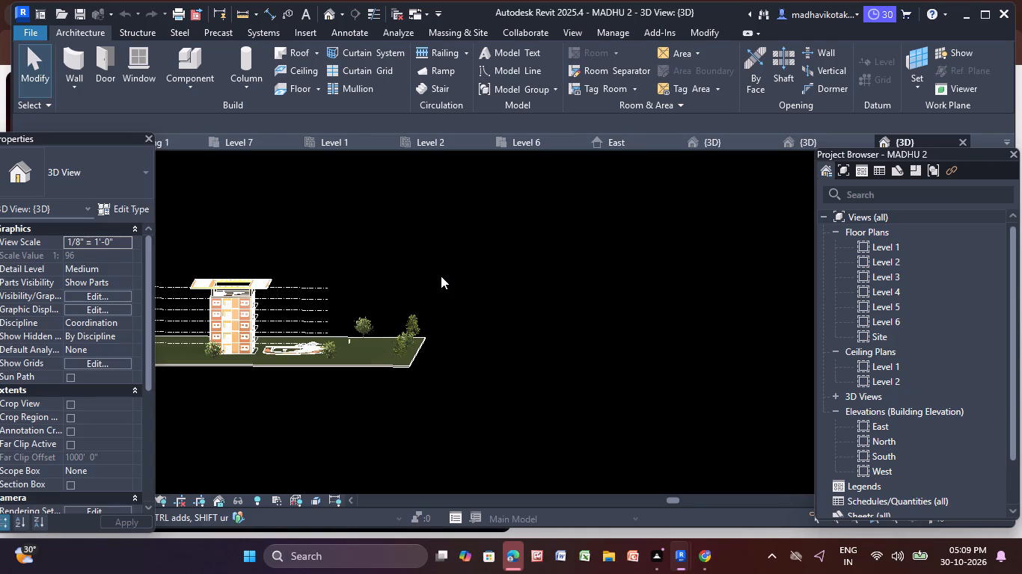
Examine the MADHU 2 building in 3D, covering its orange front with balconies, roof pergola and grey side wall.
middle_drag(429, 276, 547, 283)
scroll(343, 290, up, 3)
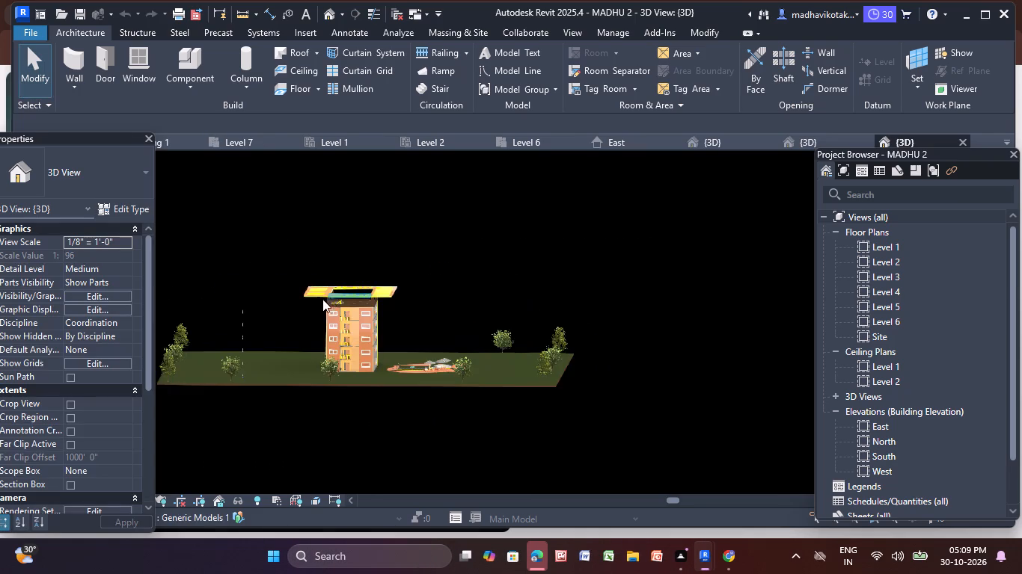
scroll(322, 299, up, 1)
scroll(400, 357, up, 4)
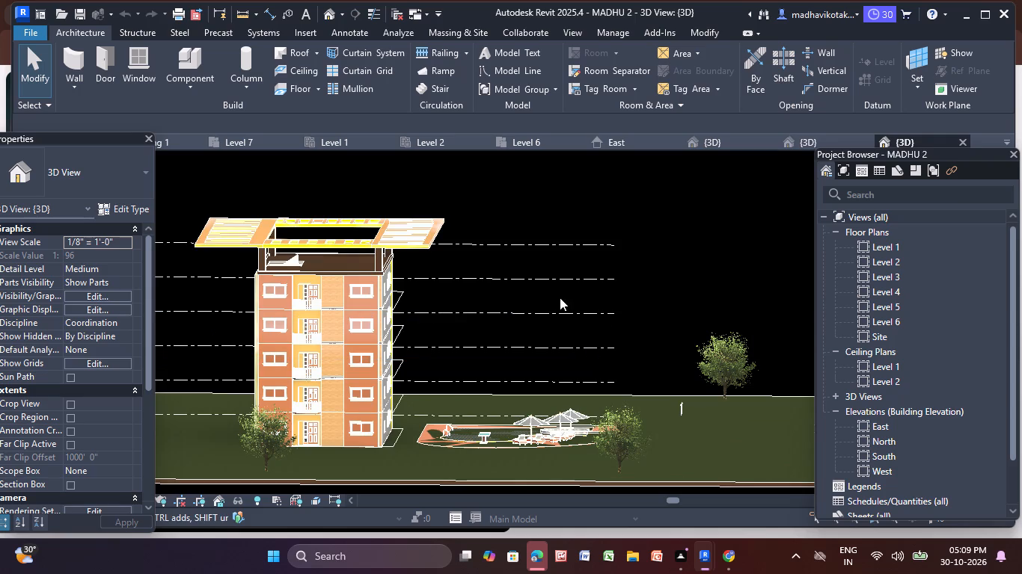
shift+middle_drag(579, 303, 558, 321)
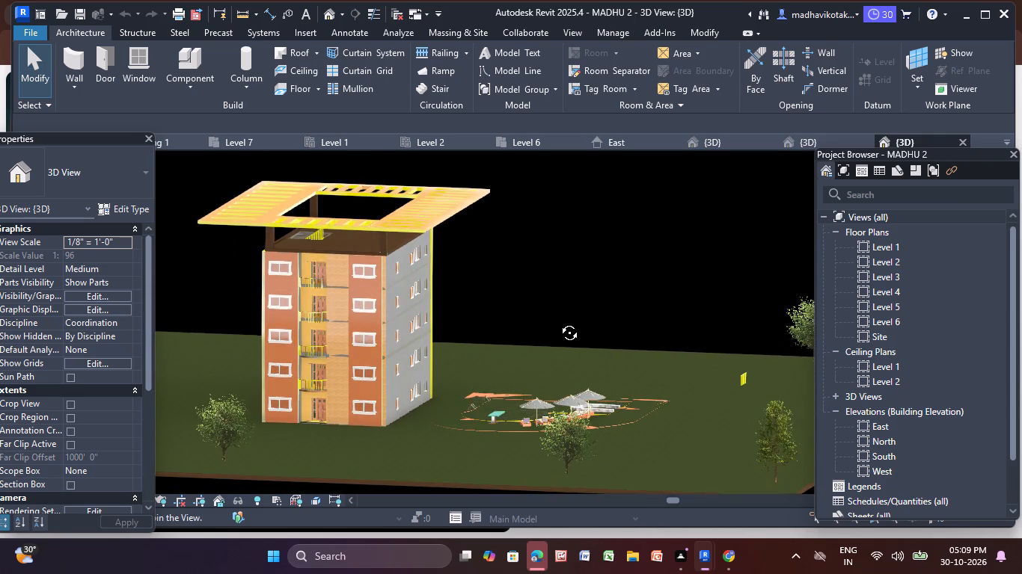
shift+middle_drag(558, 321, 569, 320)
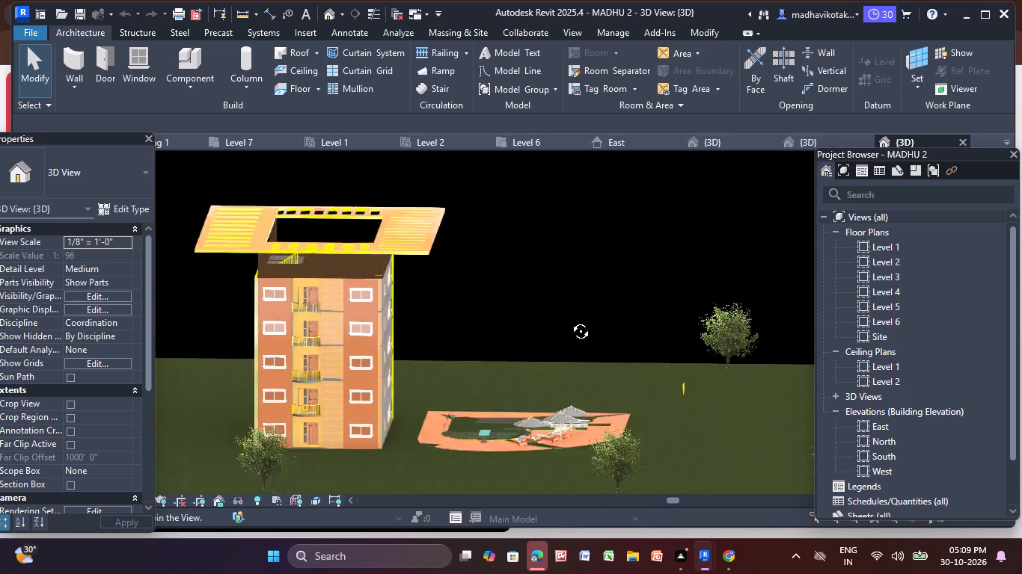
shift+middle_drag(569, 320, 497, 309)
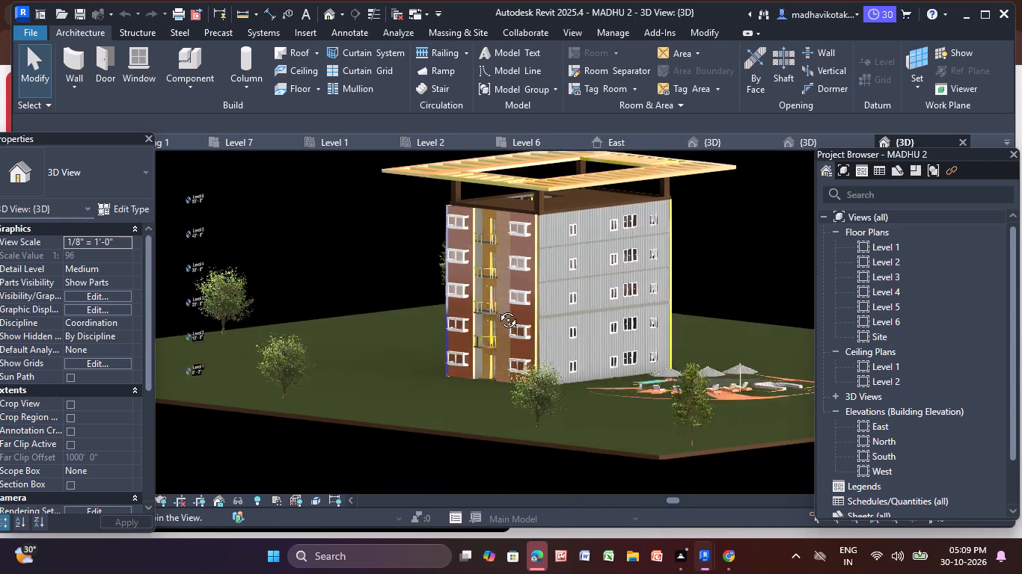
shift+middle_drag(497, 309, 464, 288)
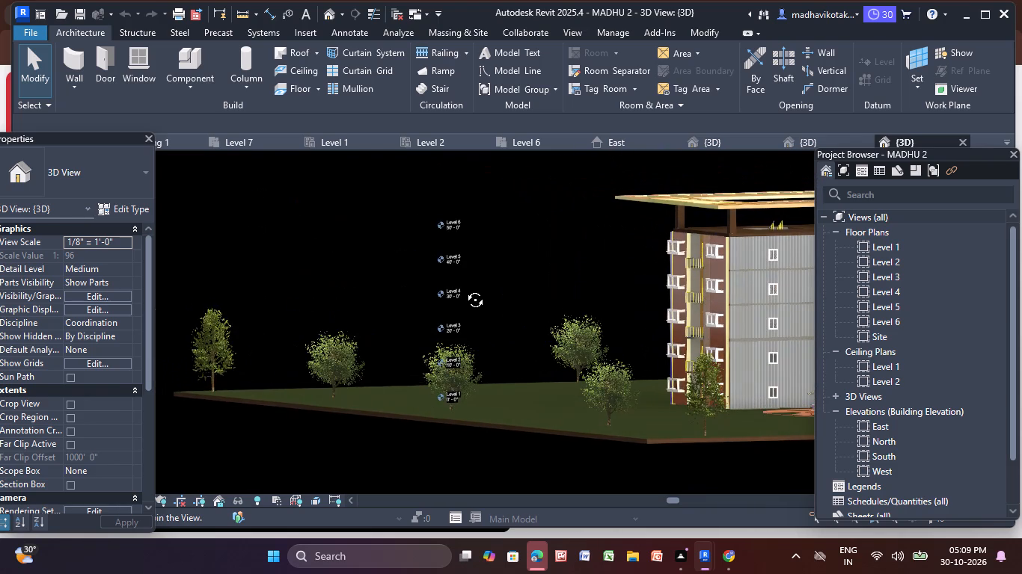
shift+middle_drag(464, 288, 431, 303)
scroll(431, 303, down, 6)
middle_drag(432, 308, 306, 313)
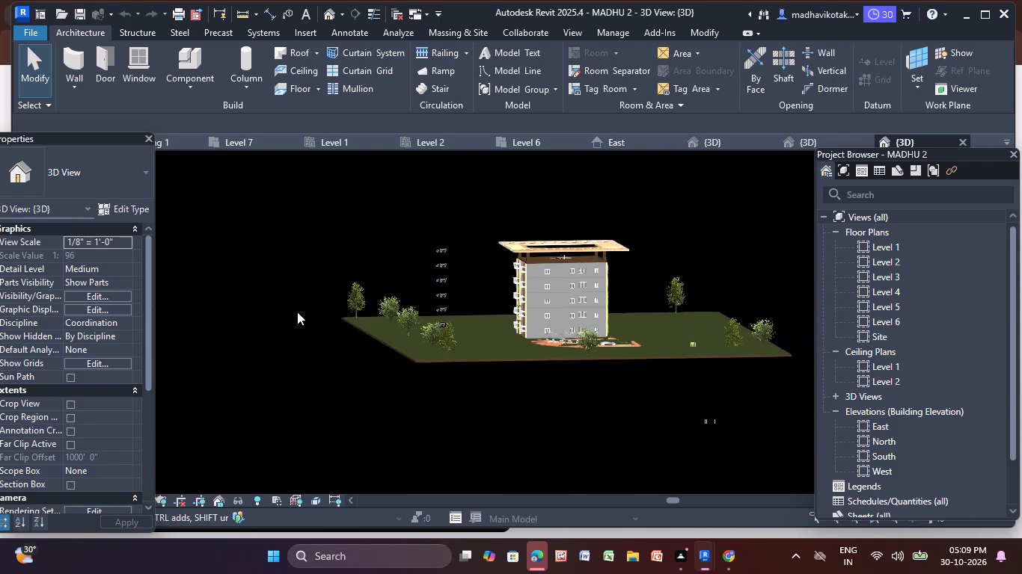
Examine the grey side wall of the MADHU 2 building and the outdoor seating area with umbrellas beside it.
shift+middle_drag(652, 277, 611, 300)
scroll(681, 291, up, 4)
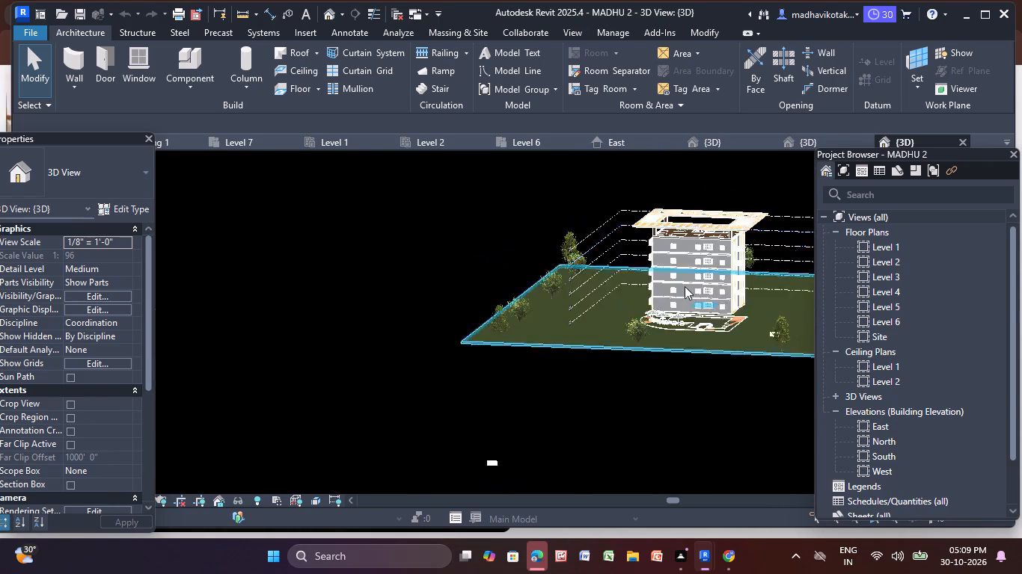
scroll(690, 284, up, 4)
middle_drag(690, 284, 423, 279)
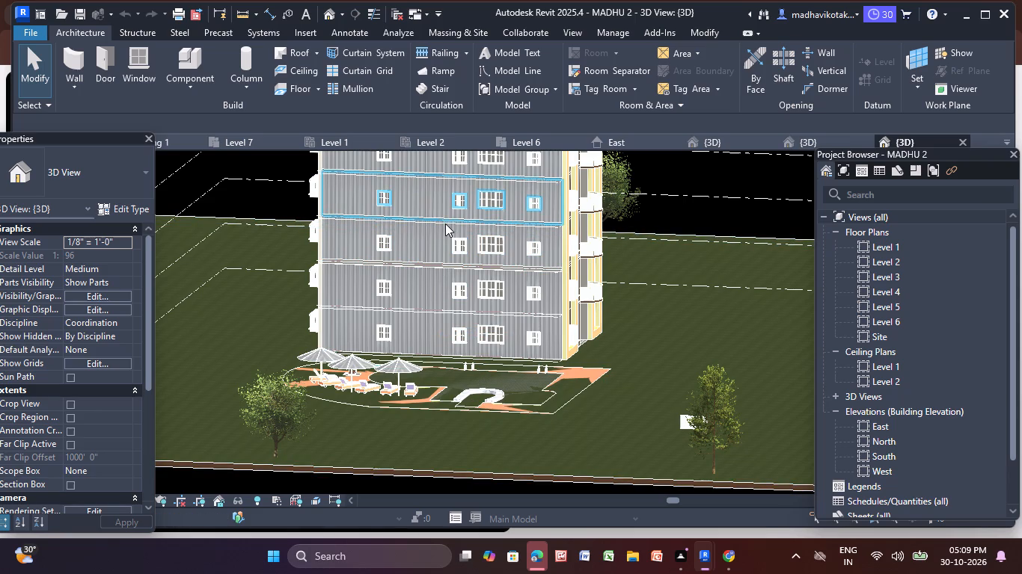
scroll(439, 223, down, 4)
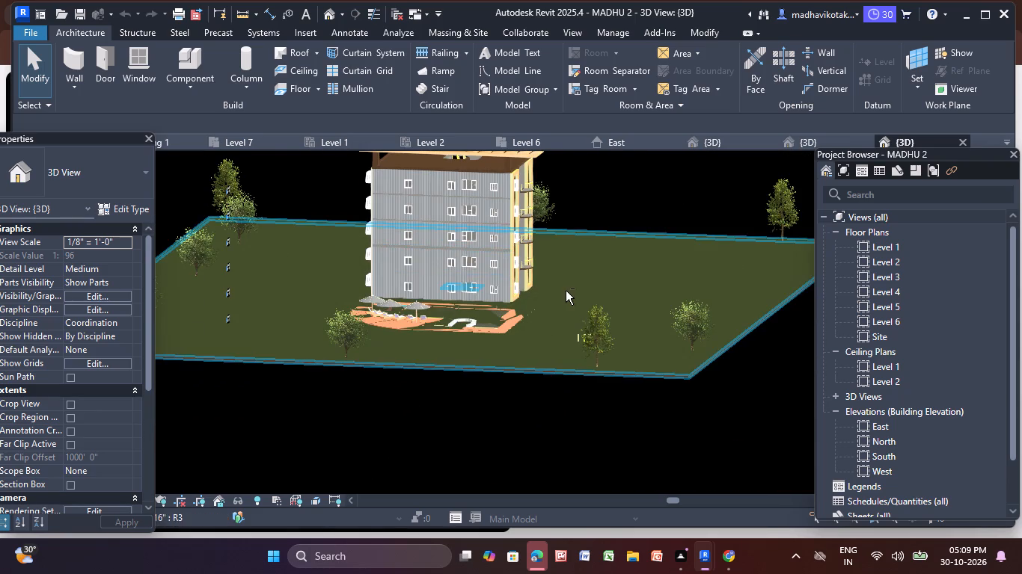
shift+middle_drag(566, 291, 446, 305)
scroll(446, 308, down, 4)
middle_drag(442, 316, 288, 279)
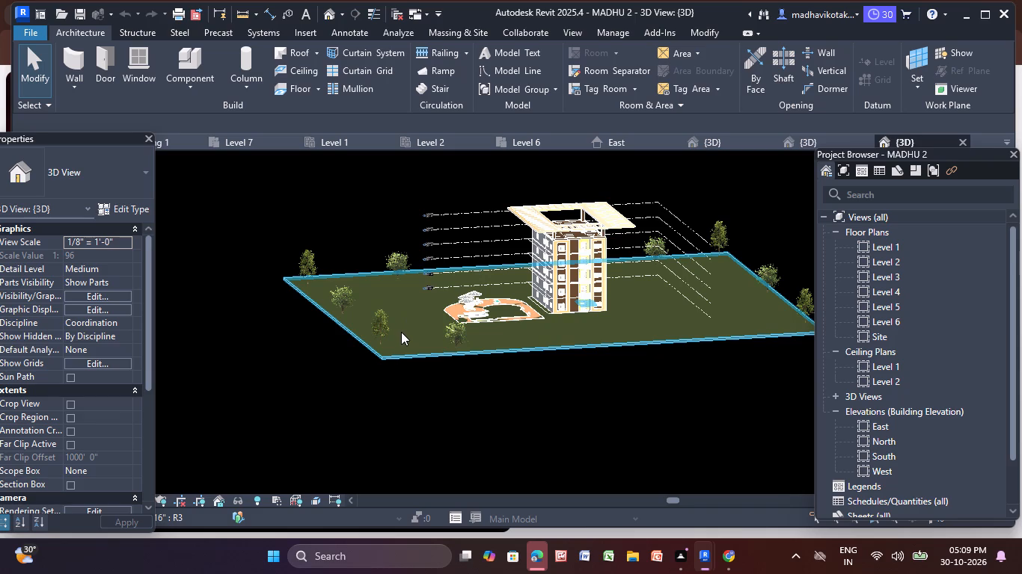
Examine the MADHU 2 building's brown facades up close, including the framed windows, balconies and doors.
shift+middle_drag(576, 361, 550, 362)
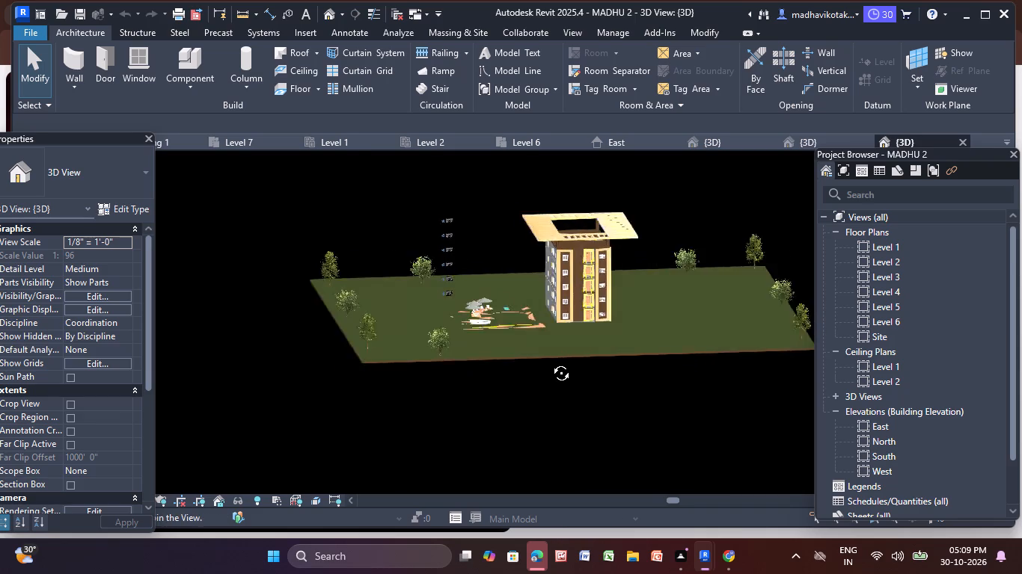
shift+middle_drag(550, 362, 495, 306)
scroll(507, 290, up, 9)
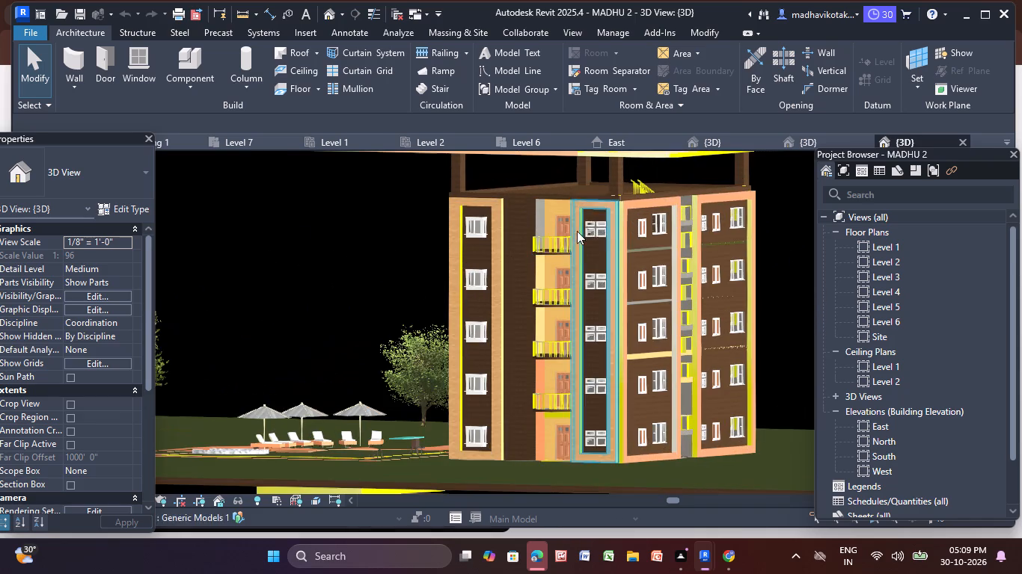
scroll(544, 262, up, 4)
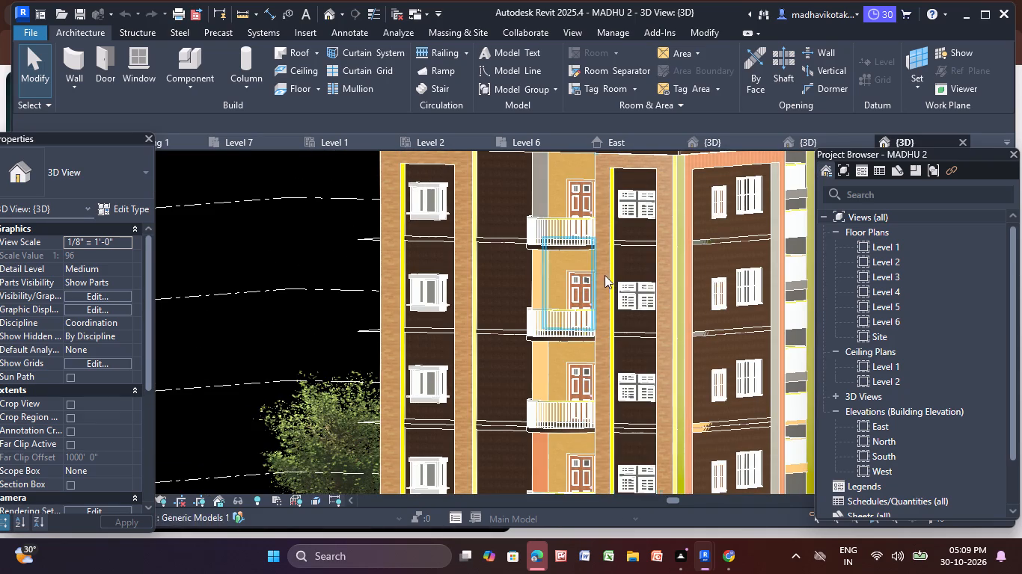
scroll(629, 278, down, 5)
middle_drag(629, 287, 628, 288)
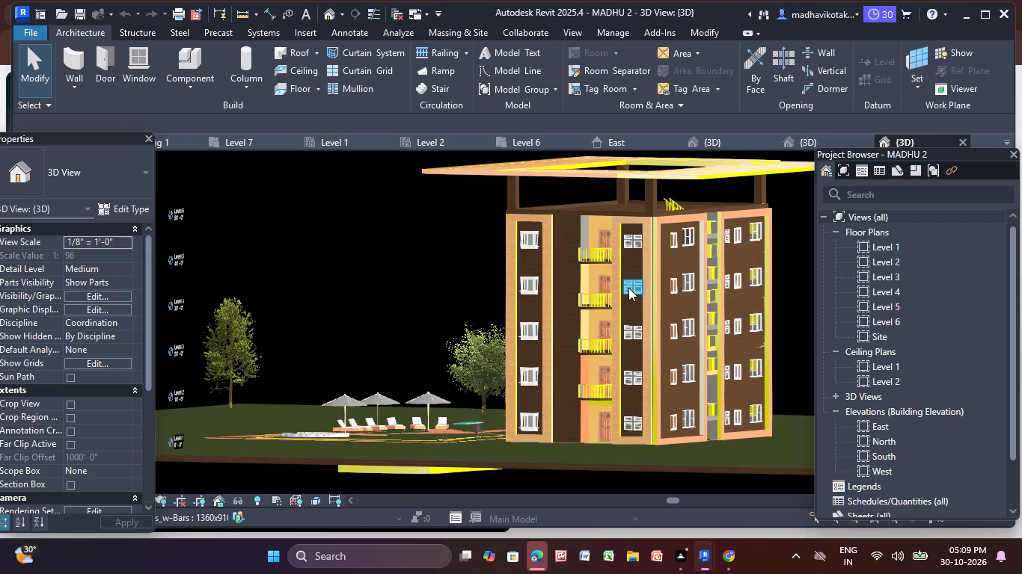
middle_drag(628, 288, 512, 330)
Examine the remaining brown facade, the roof pergola and the whole tree-lined site of the MADHU 2 project in 3D.
scroll(512, 330, down, 8)
middle_drag(512, 331, 589, 318)
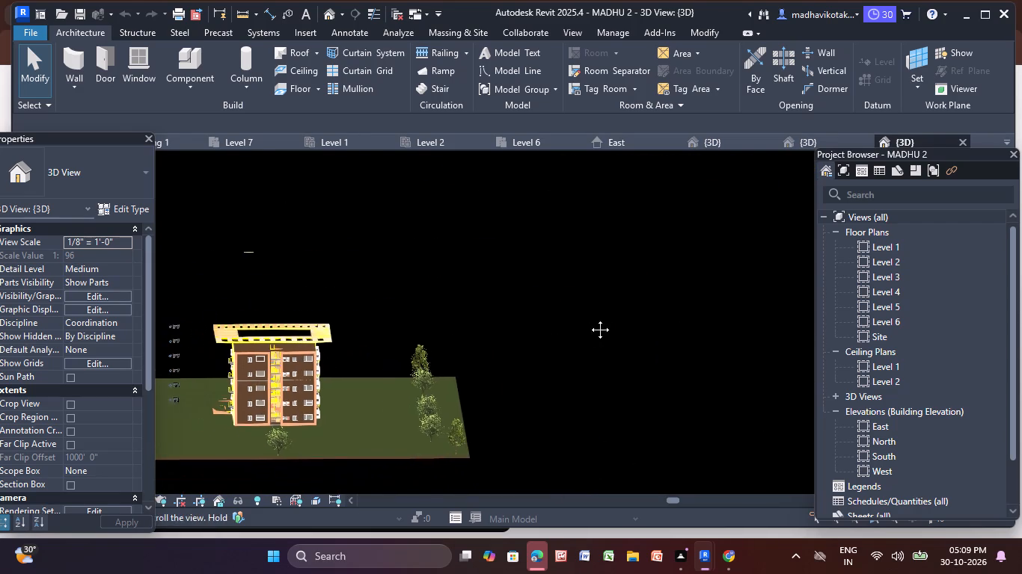
middle_drag(589, 318, 601, 318)
middle_drag(598, 318, 612, 339)
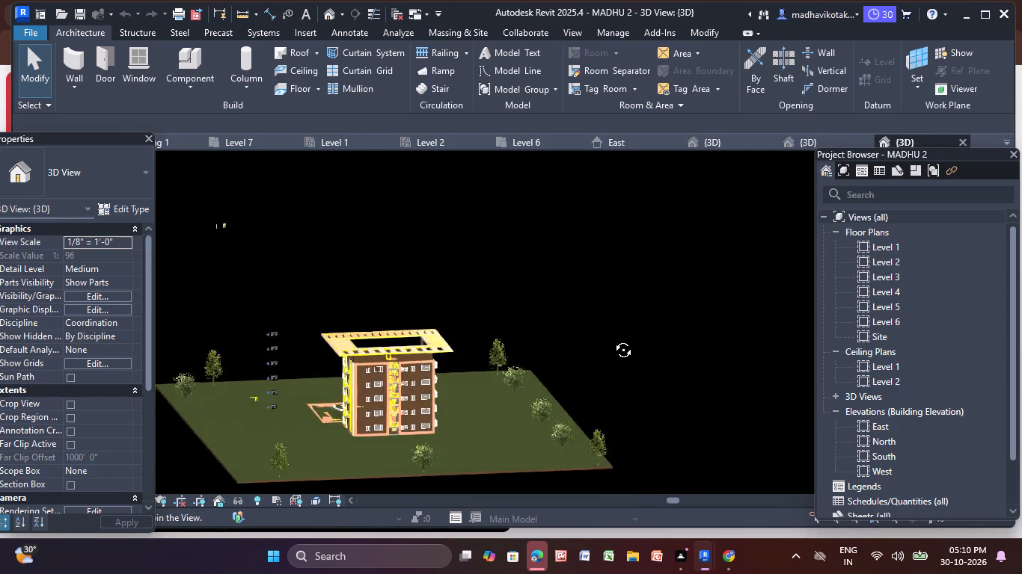
middle_drag(612, 339, 578, 336)
scroll(441, 271, up, 3)
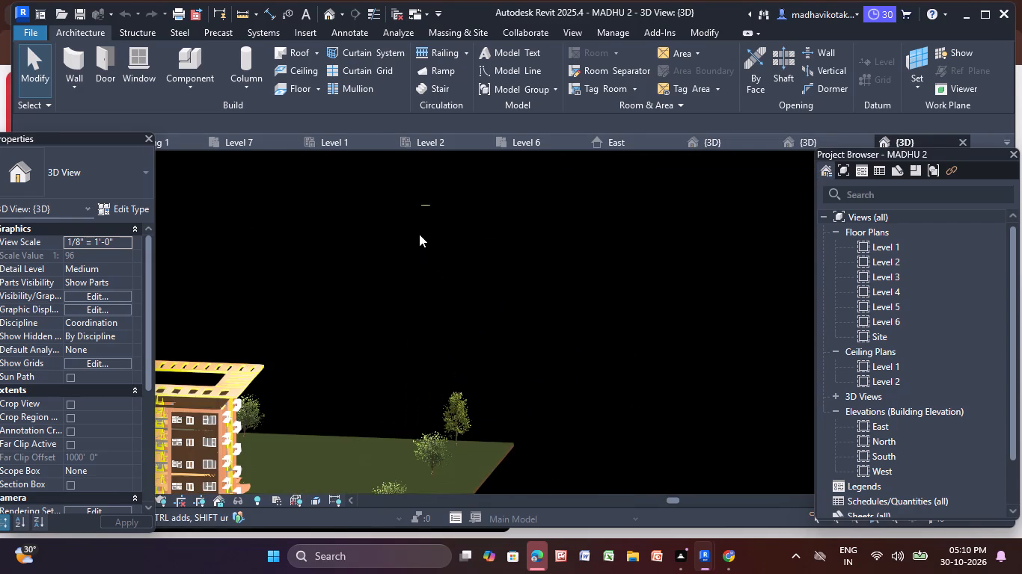
scroll(419, 234, up, 1)
middle_drag(419, 234, 481, 286)
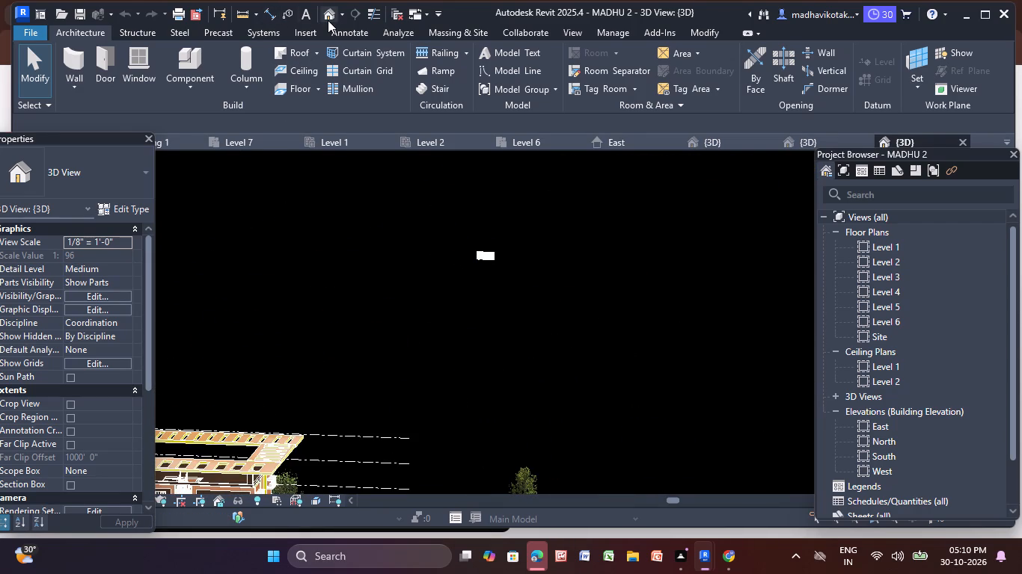
click(327, 19)
double_click(327, 19)
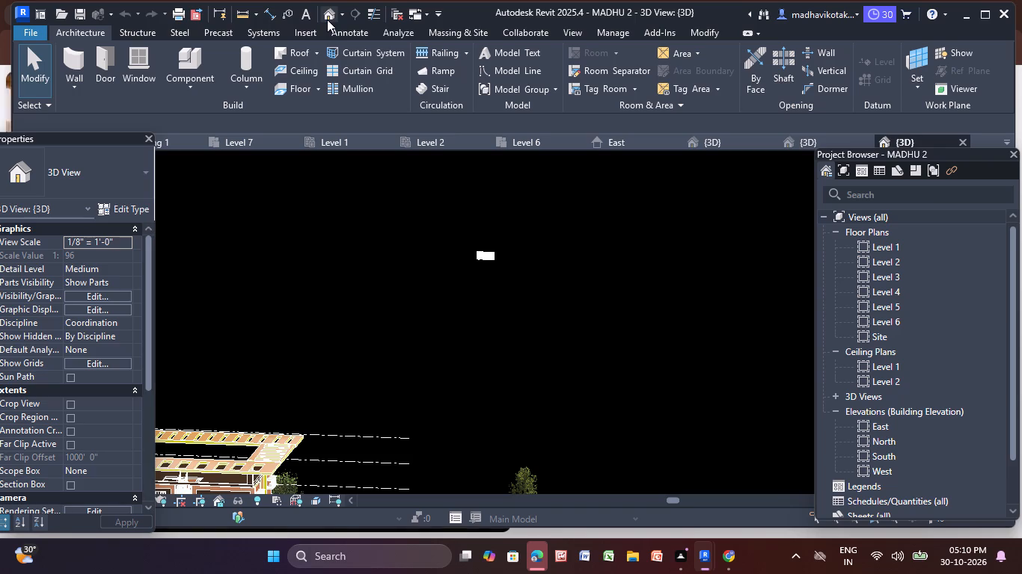
scroll(411, 212, down, 8)
middle_drag(424, 253, 514, 238)
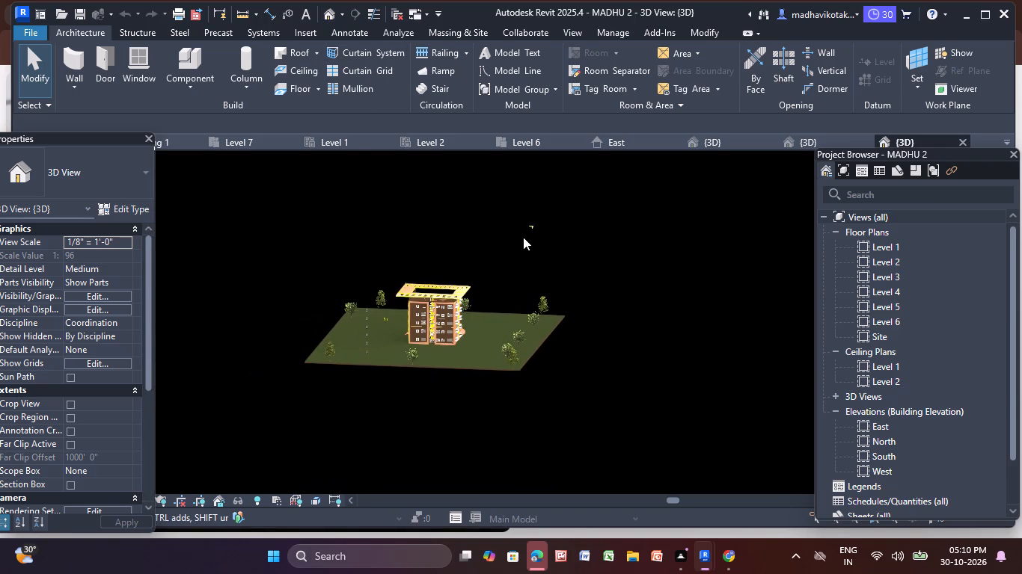
Switch to the madhu G+5.rvt-1 project and view its Level 1 floor plan.
click(705, 145)
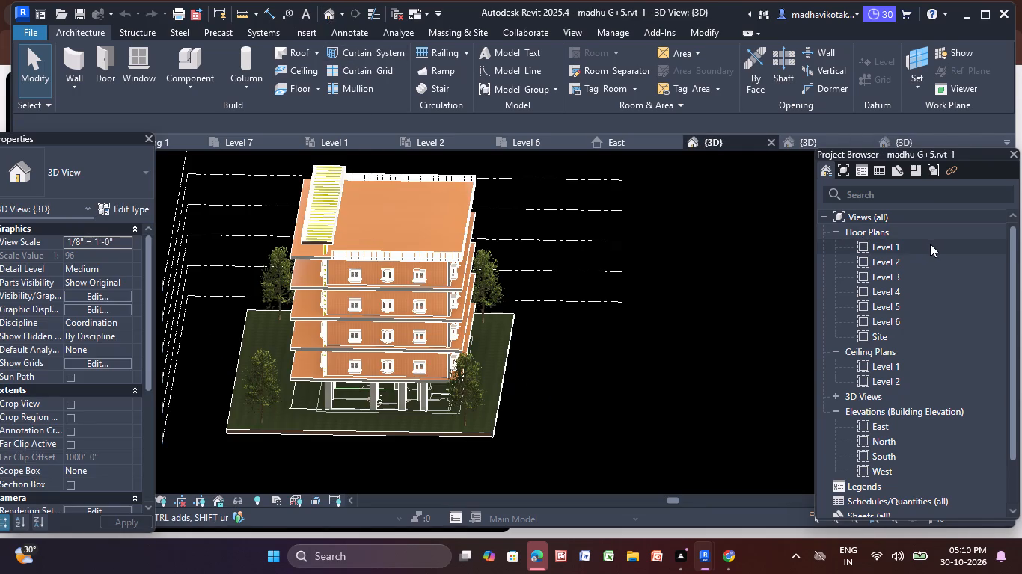
double_click(930, 244)
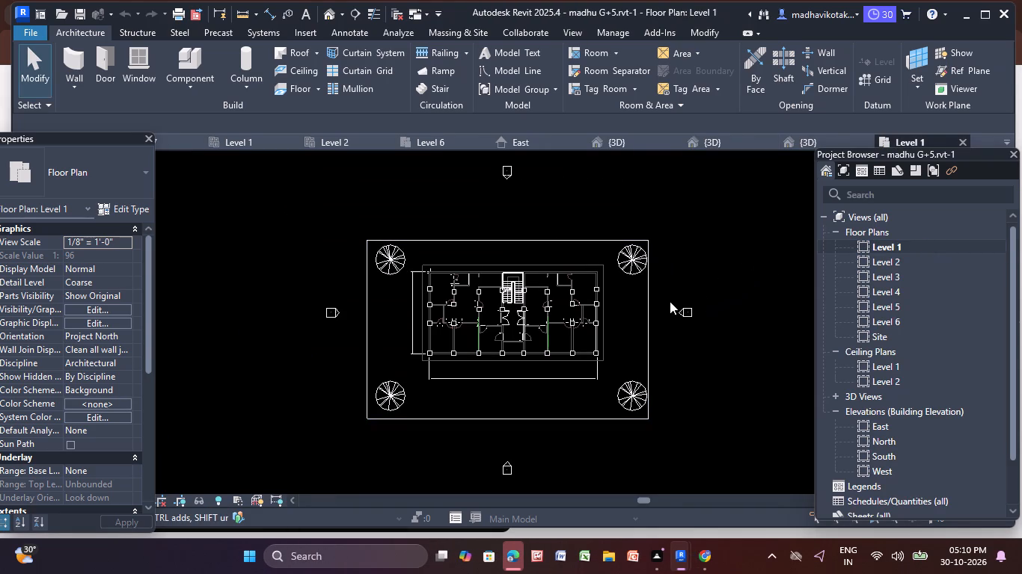
Return to the app 1 project and examine its apartment building in 3D, including the arched windows, balconies and roof.
click(239, 140)
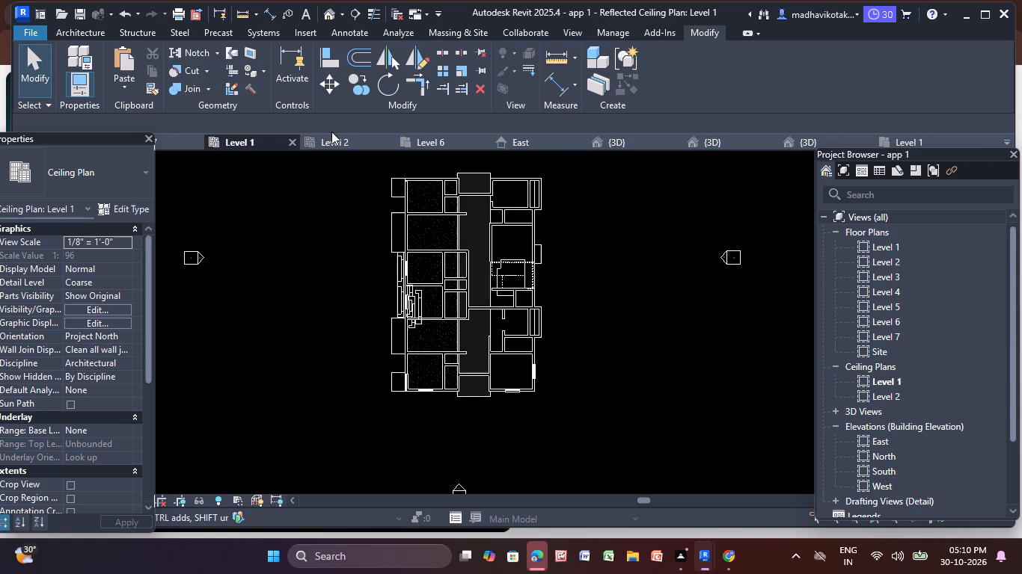
click(326, 17)
scroll(543, 392, down, 6)
middle_drag(546, 380, 467, 261)
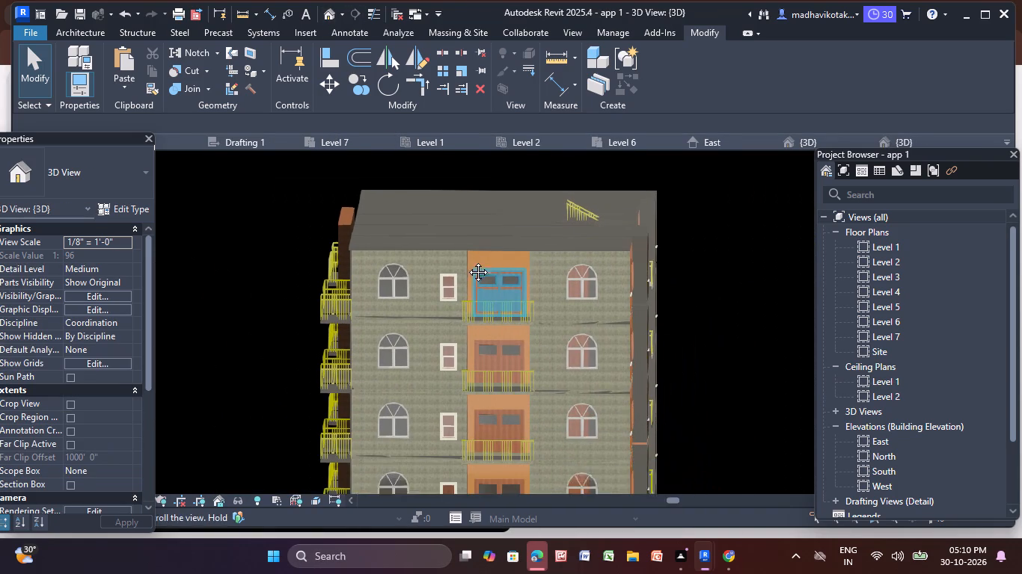
middle_drag(467, 261, 465, 259)
scroll(627, 382, down, 4)
middle_drag(627, 382, 618, 308)
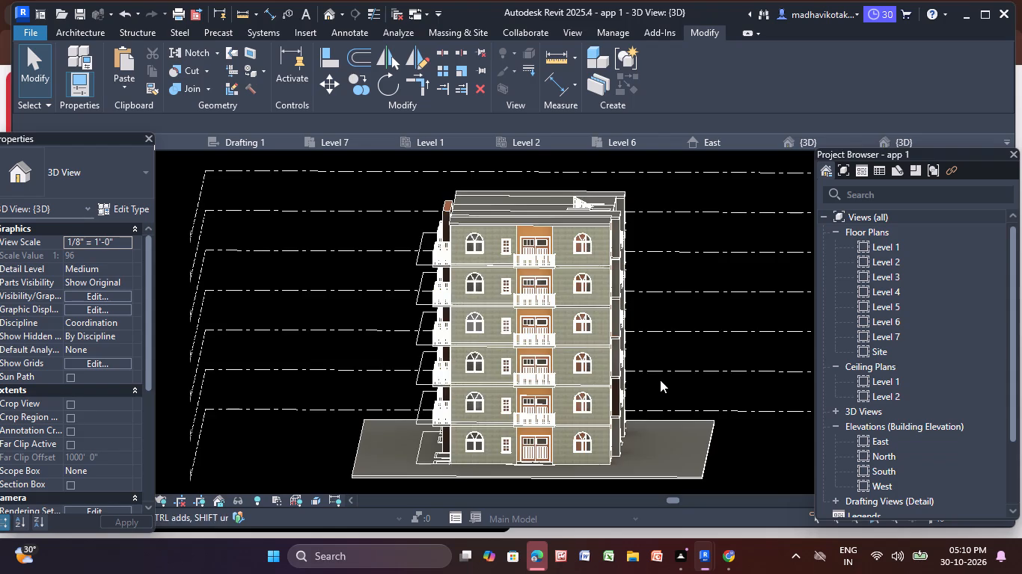
middle_drag(645, 258, 602, 306)
scroll(512, 271, up, 5)
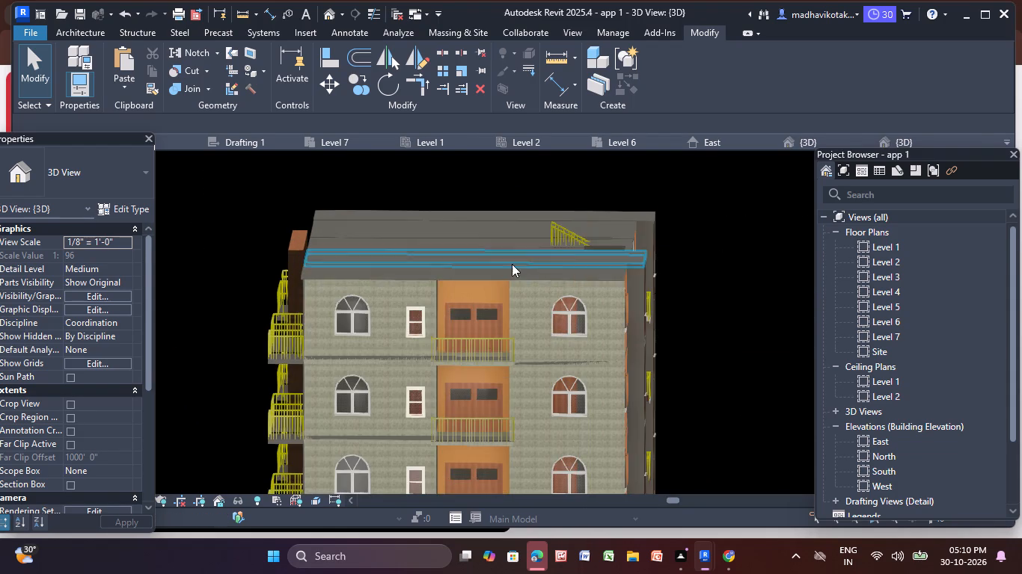
Open the Level 7 floor plan of the app 1 project and bring the whole roof plan into view.
double_click(888, 333)
scroll(589, 344, down, 3)
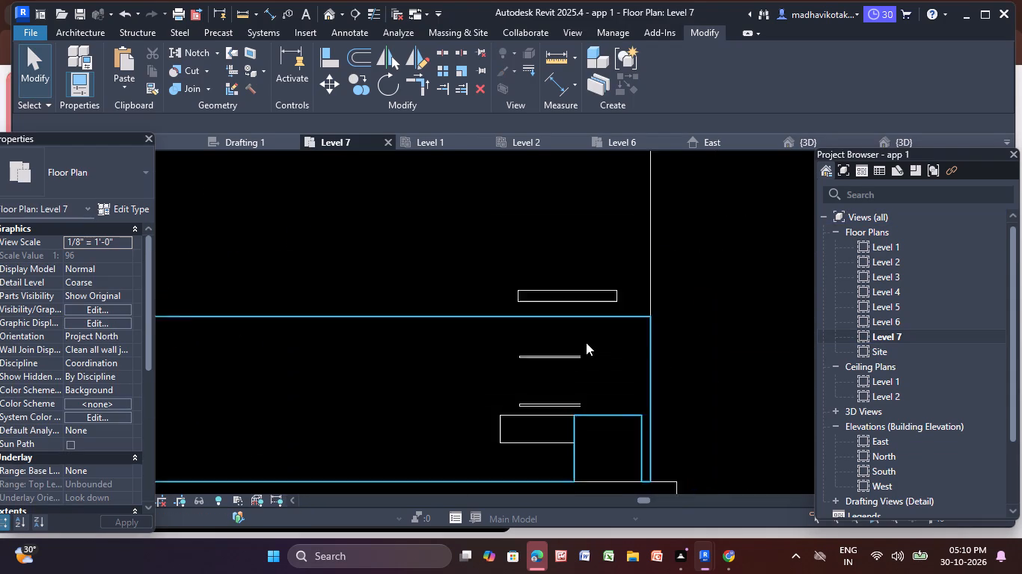
scroll(586, 342, down, 13)
middle_drag(585, 339, 550, 296)
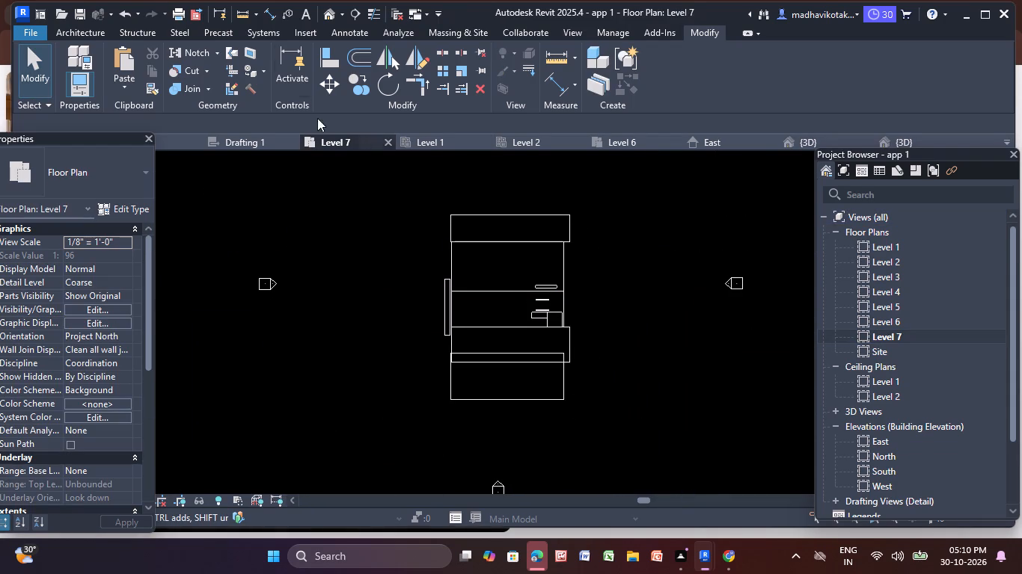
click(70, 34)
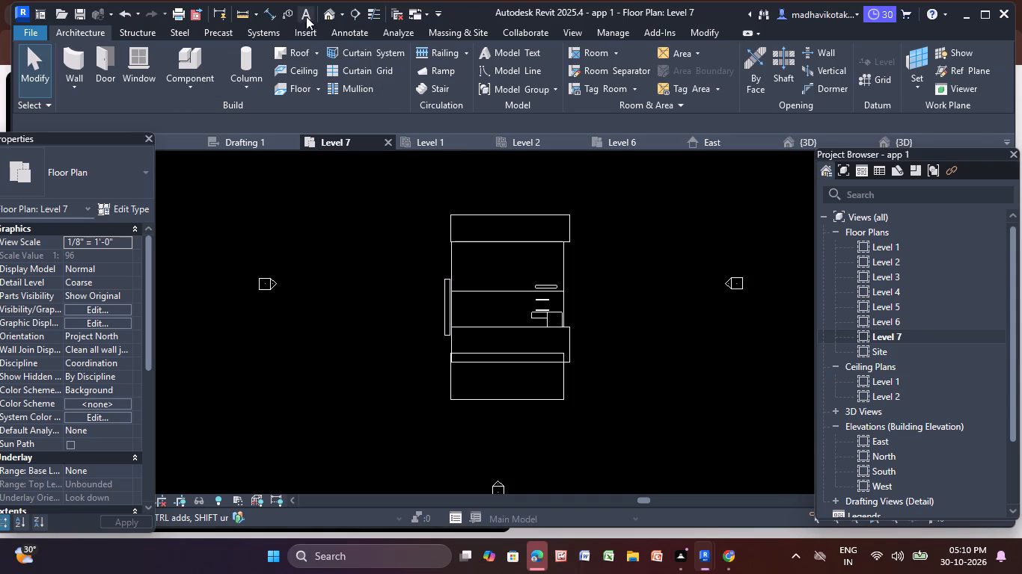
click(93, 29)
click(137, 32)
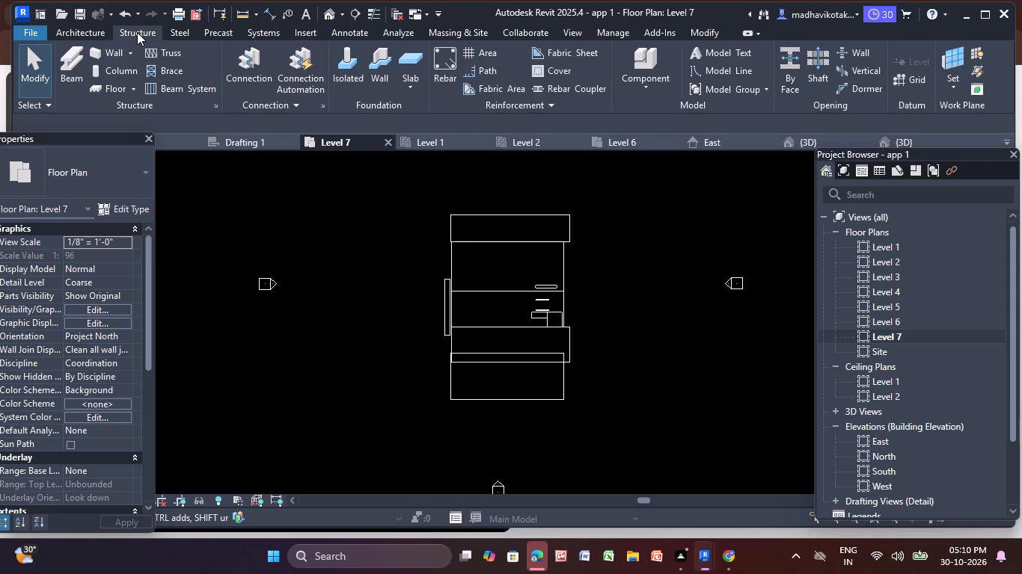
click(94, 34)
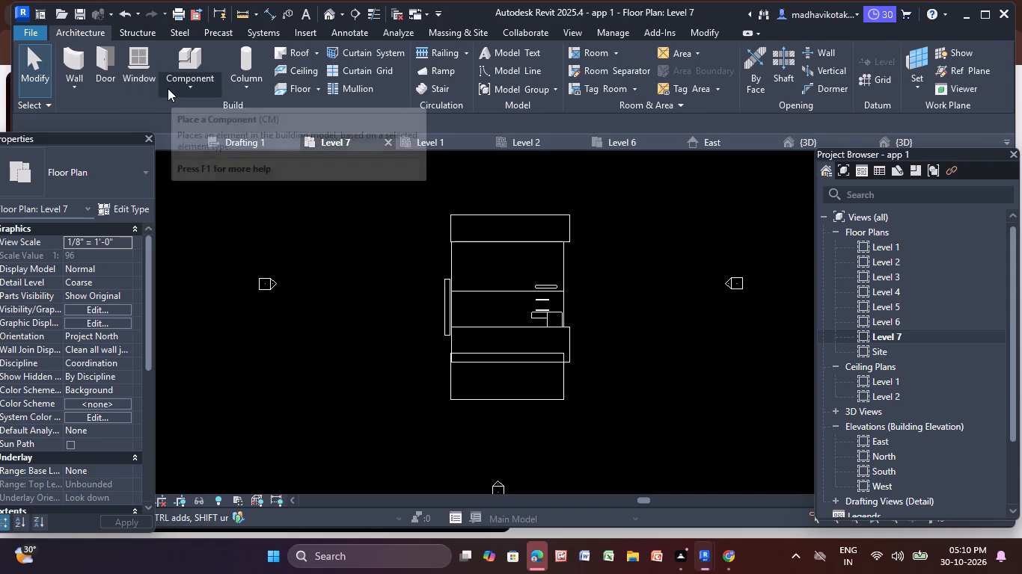
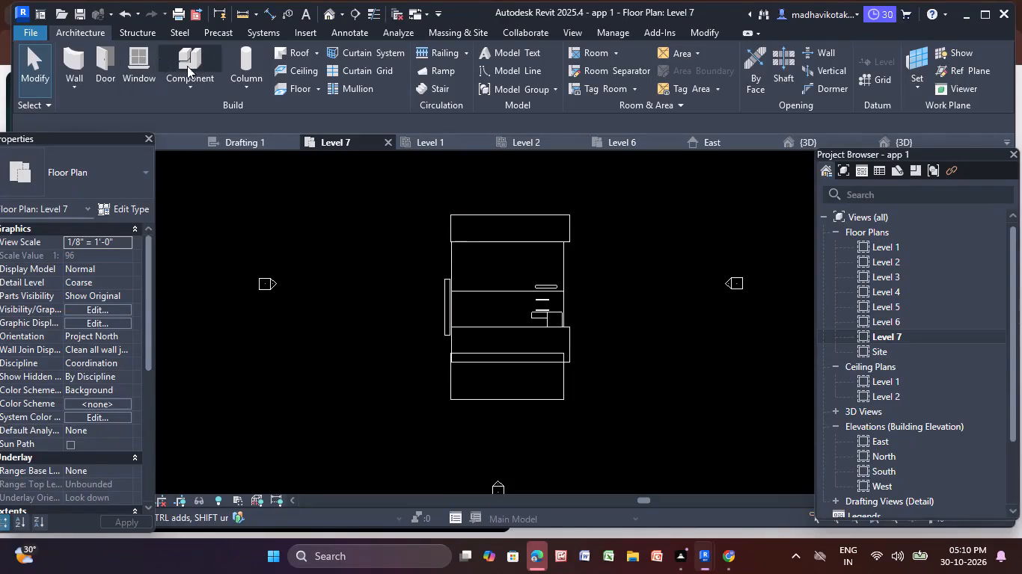
Draw a rectangle of Generic - 9" w walls around the Level 7 building outline, about 43' by 65' 6".
click(64, 56)
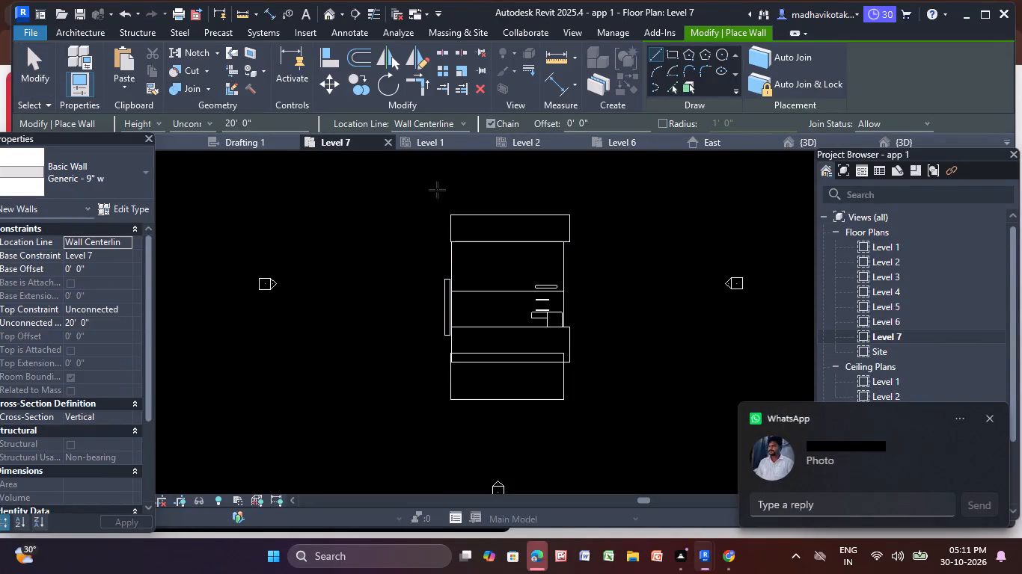
scroll(447, 212, up, 4)
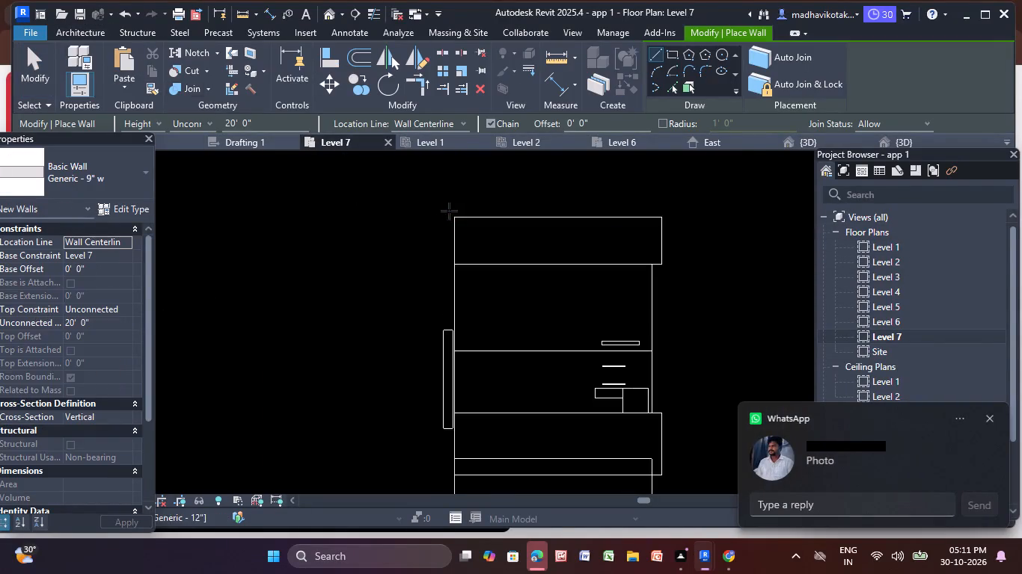
scroll(449, 211, up, 4)
middle_drag(474, 225, 322, 200)
click(287, 182)
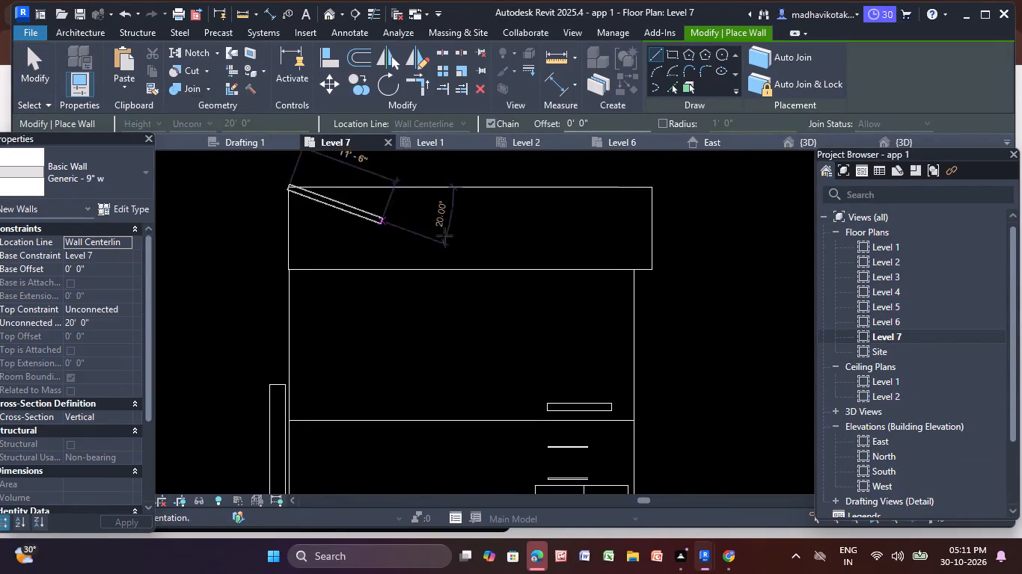
click(673, 51)
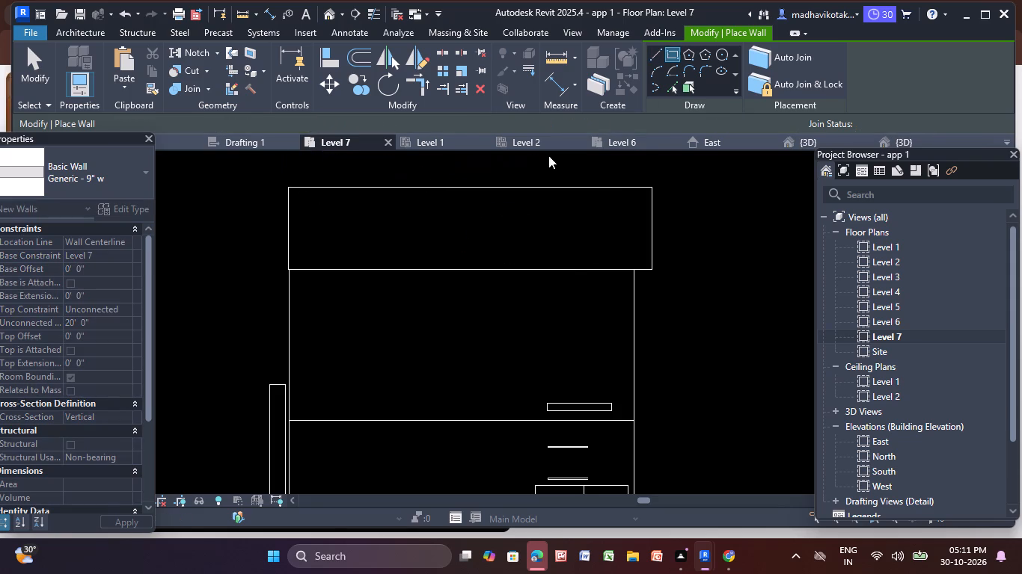
click(290, 185)
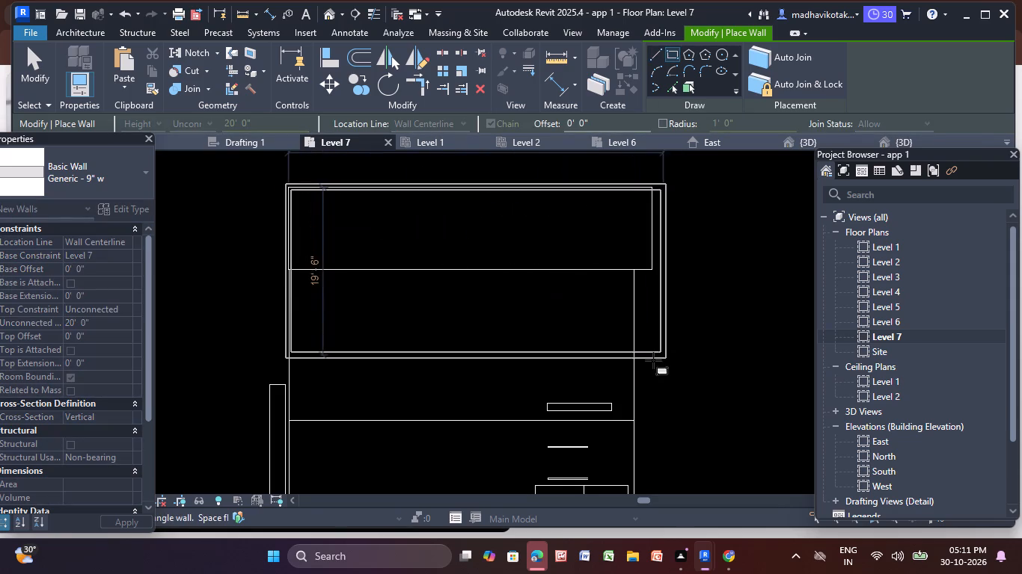
middle_drag(646, 365, 586, 238)
scroll(628, 349, down, 2)
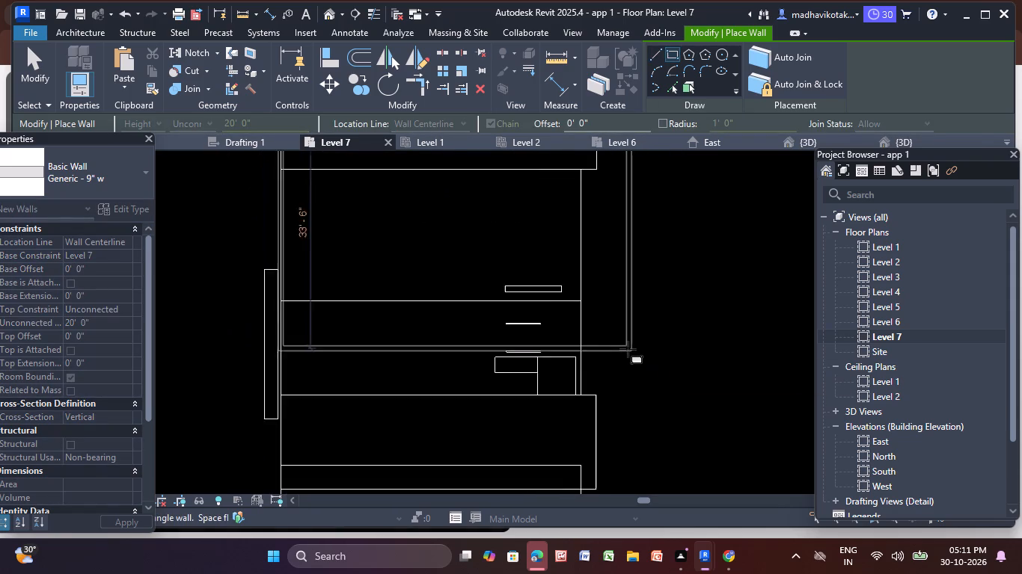
scroll(628, 349, down, 1)
middle_drag(628, 349, 619, 339)
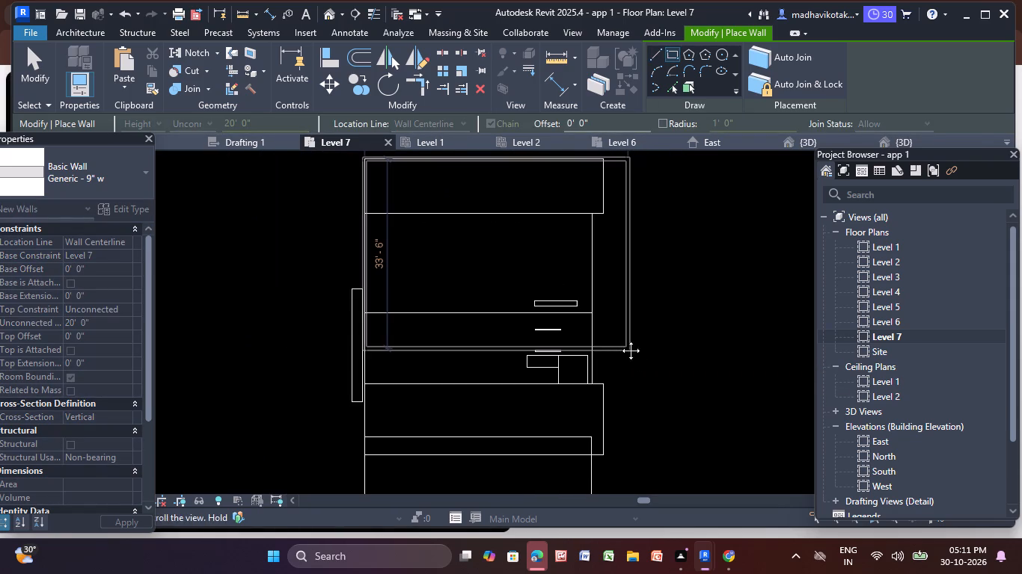
middle_drag(619, 339, 596, 301)
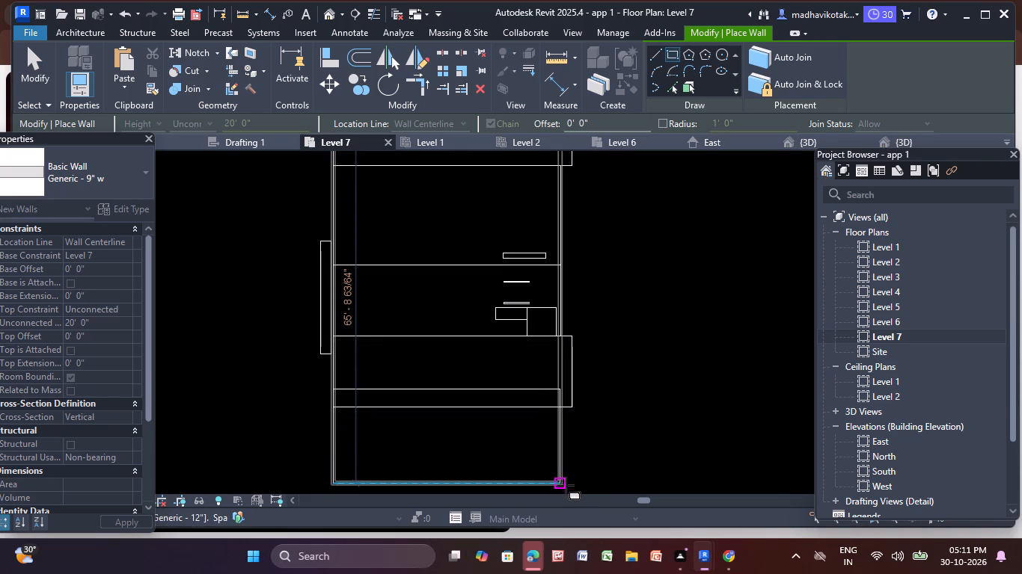
middle_drag(575, 481, 549, 422)
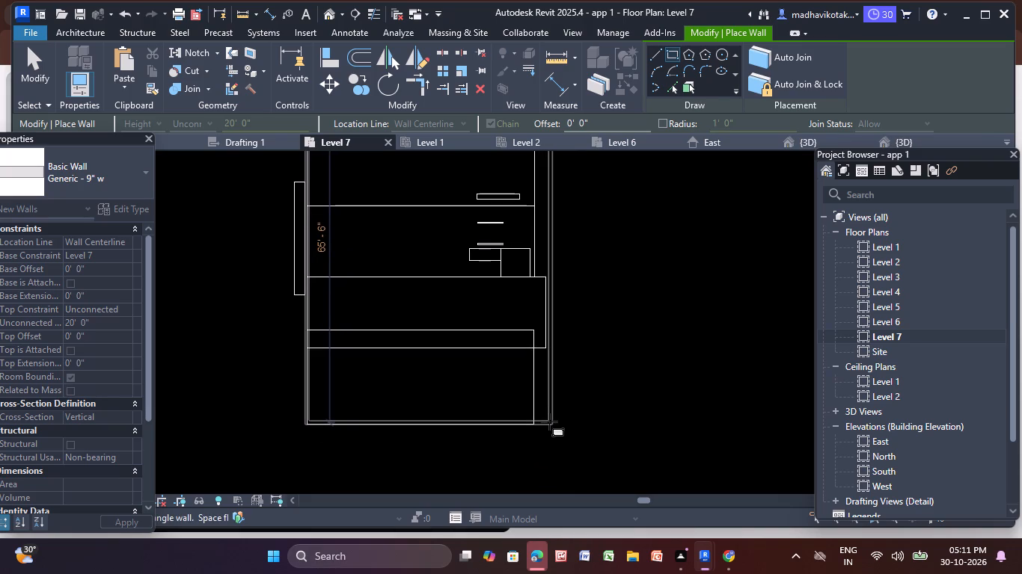
click(549, 422)
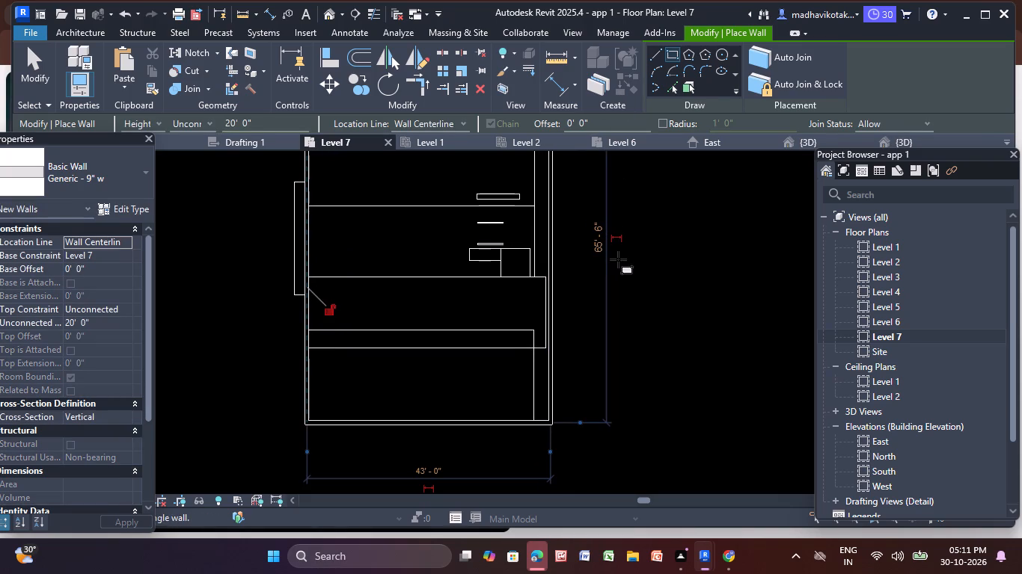
key(Escape)
key(Escape)
key(Escape)
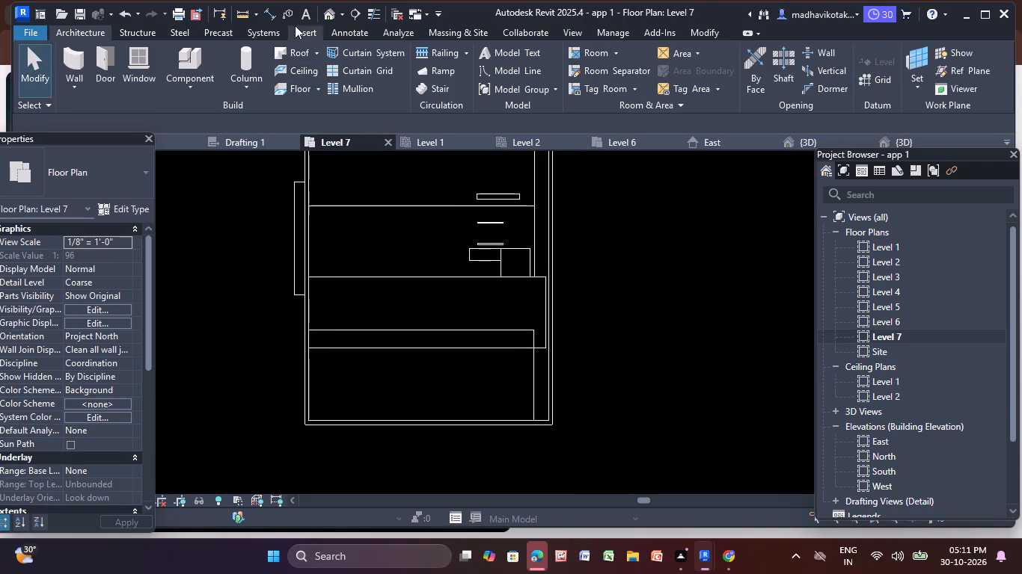
In the 3D view, set the unconnected height of the rooftop wall above the grey-green facade to 1'.
click(327, 25)
click(328, 11)
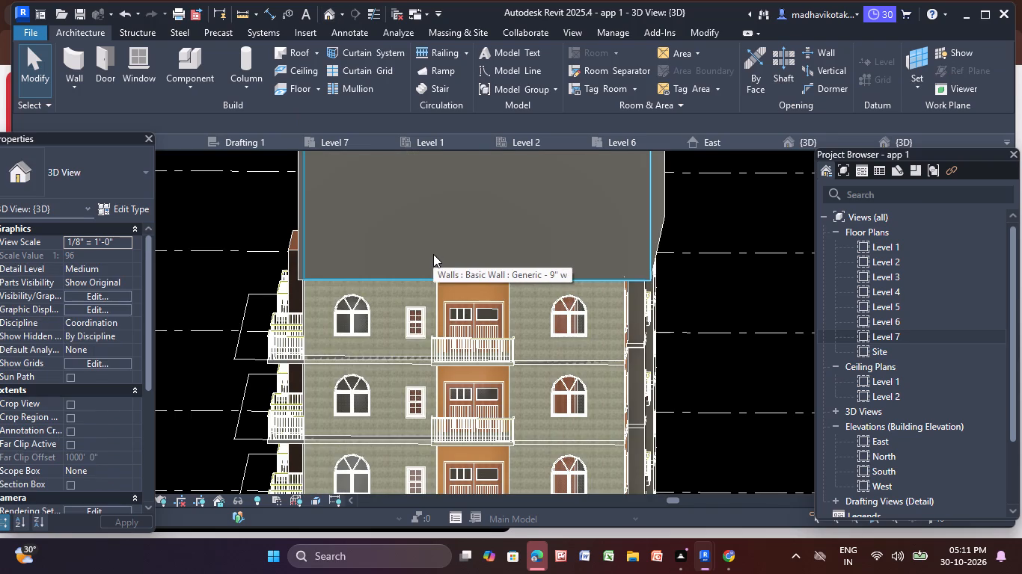
scroll(433, 254, down, 4)
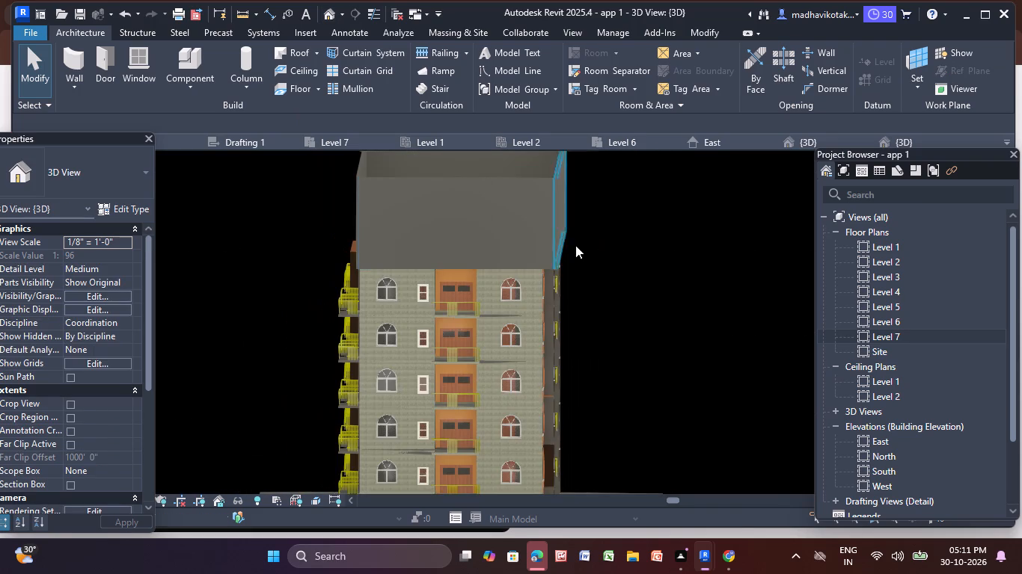
shift+middle_drag(628, 253, 459, 229)
middle_drag(459, 229, 612, 235)
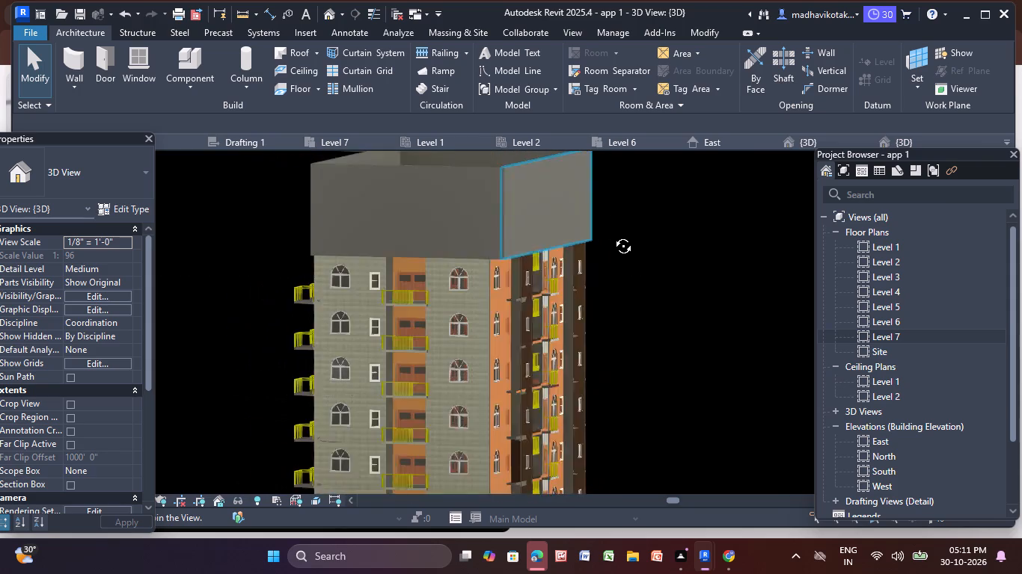
middle_drag(612, 235, 615, 235)
click(482, 216)
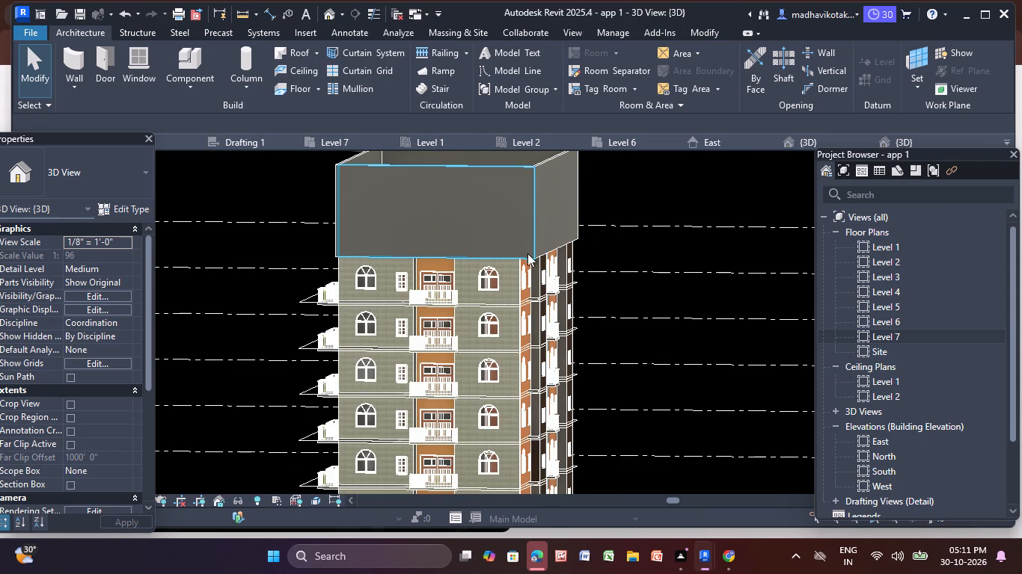
shift+middle_click(477, 237)
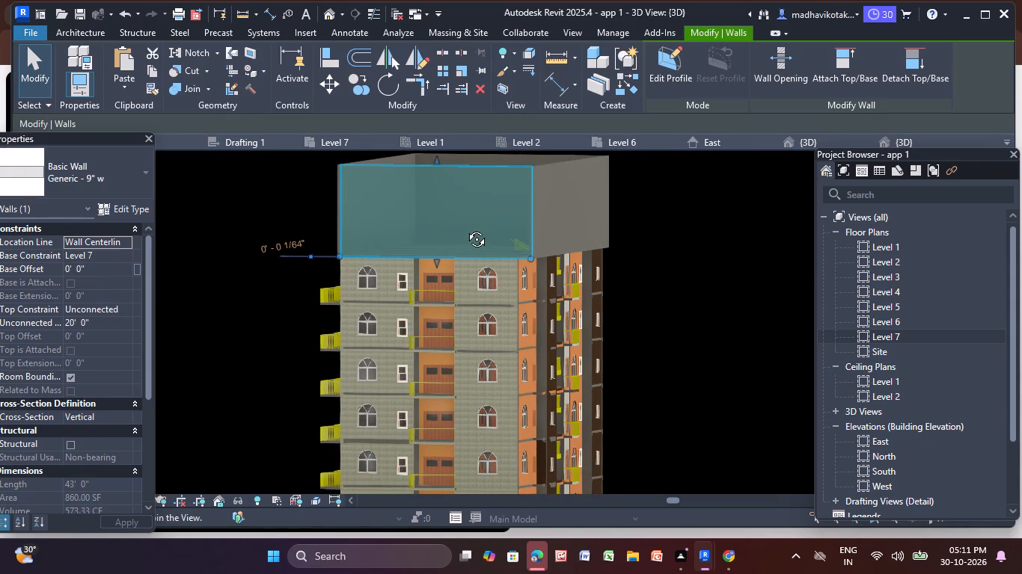
click(119, 326)
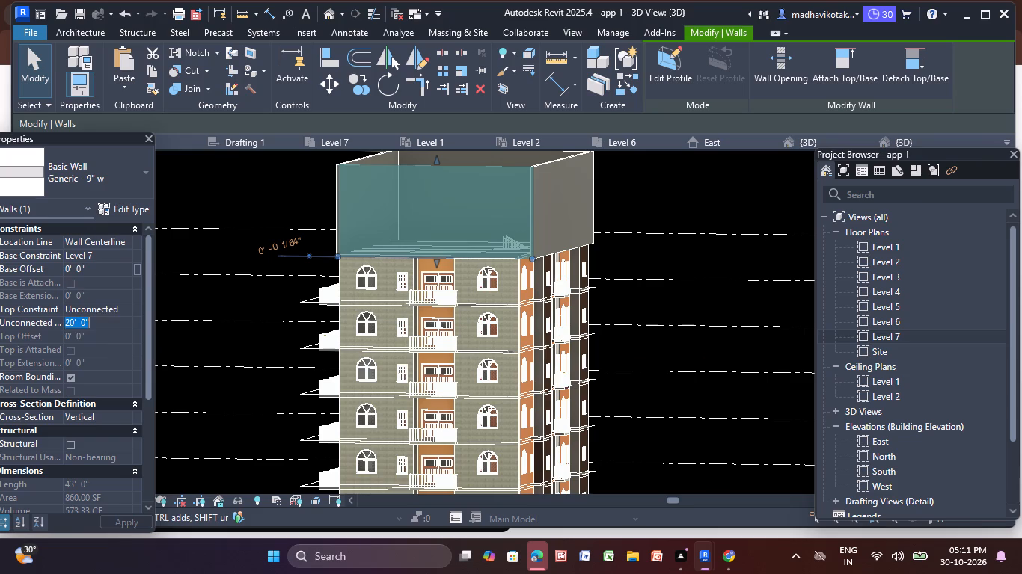
key(BackSpace)
key(BackSpace)
key(BackSpace)
key(BackSpace)
key(BackSpace)
key(BackSpace)
key(BackSpace)
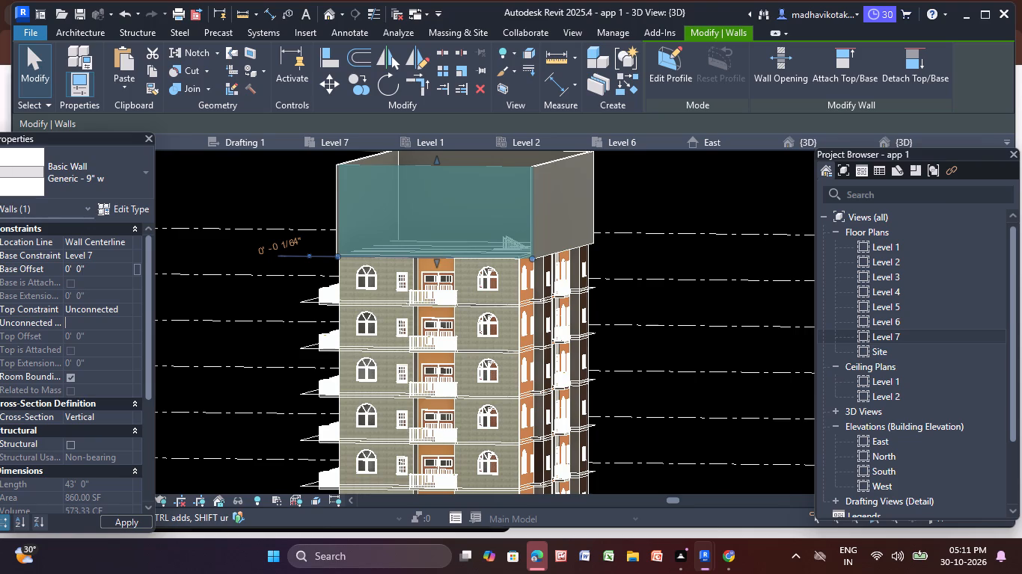
text(1')
key(Return)
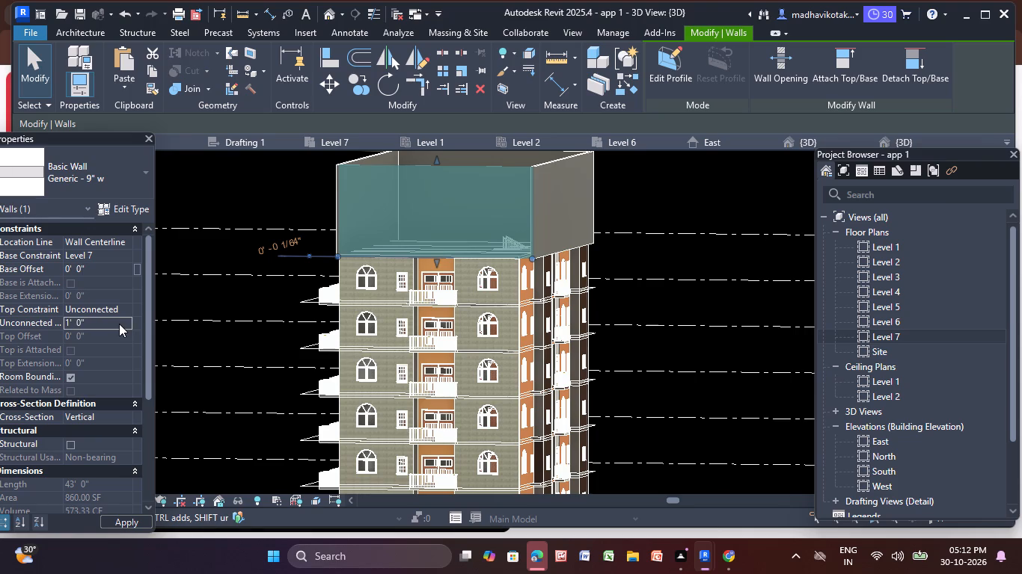
click(637, 201)
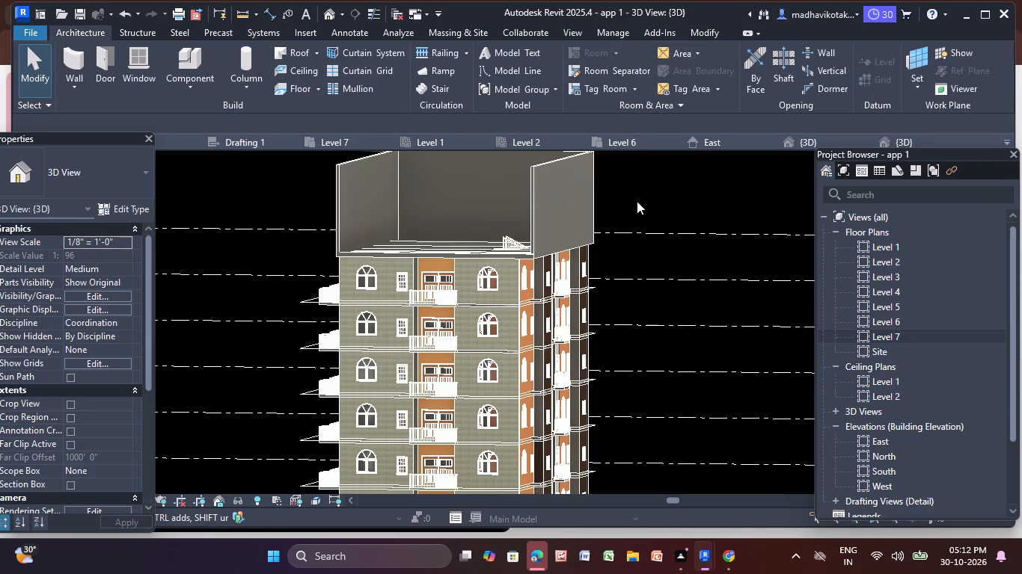
Set the unconnected height of the long rooftop wall above the orange and brown staircase facade to 1'.
scroll(400, 244, up, 10)
scroll(481, 244, down, 5)
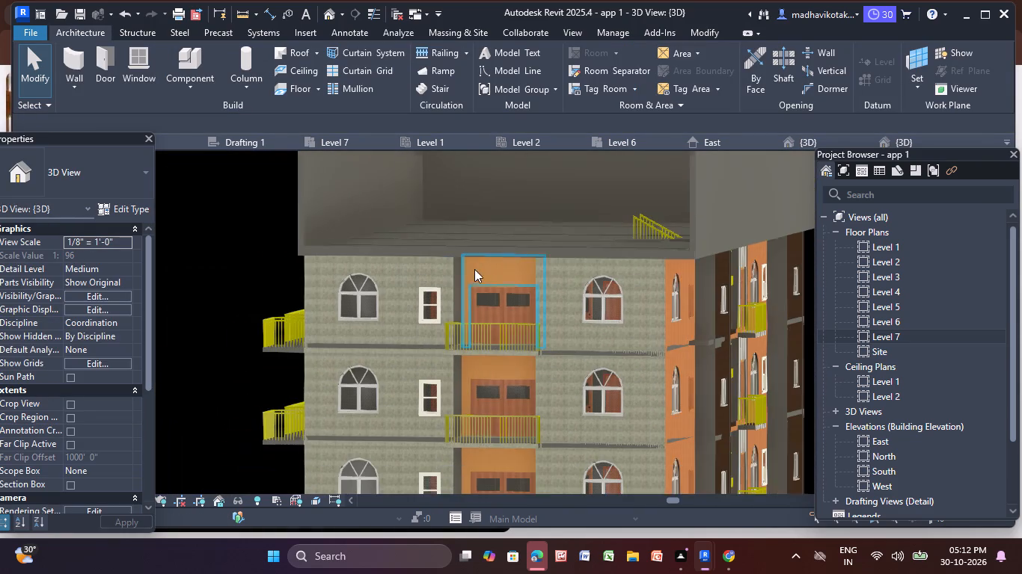
middle_drag(450, 288, 366, 297)
shift+middle_drag(700, 258, 671, 268)
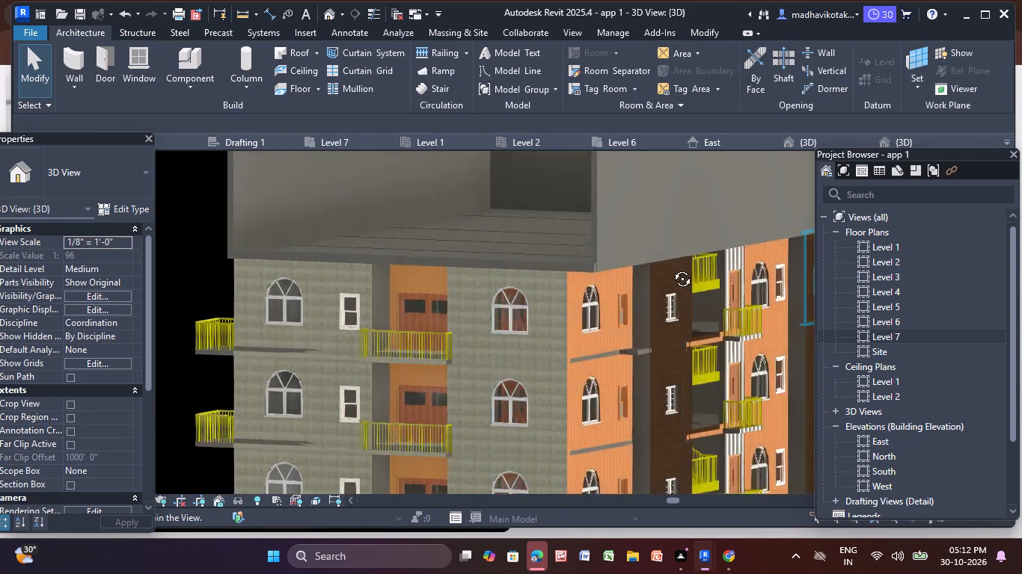
shift+middle_drag(671, 268, 512, 268)
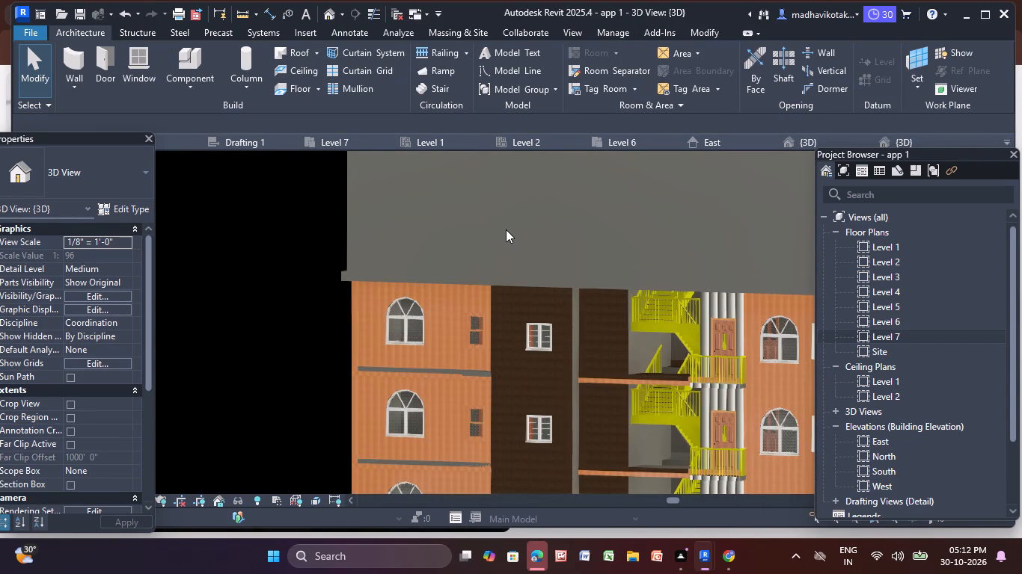
click(506, 229)
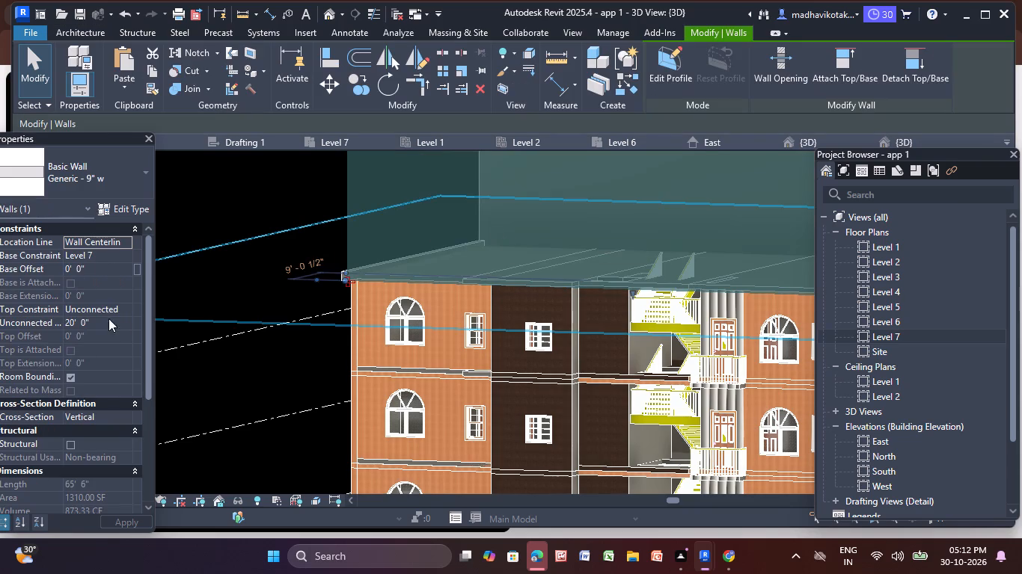
click(123, 324)
key(BackSpace)
key(BackSpace)
key(BackSpace)
key(BackSpace)
key(BackSpace)
key(BackSpace)
key(BackSpace)
key(BackSpace)
key(BackSpace)
key(BackSpace)
key(BackSpace)
key(BackSpace)
key(BackSpace)
key(BackSpace)
key(BackSpace)
key(BackSpace)
key(BackSpace)
key(BackSpace)
key(BackSpace)
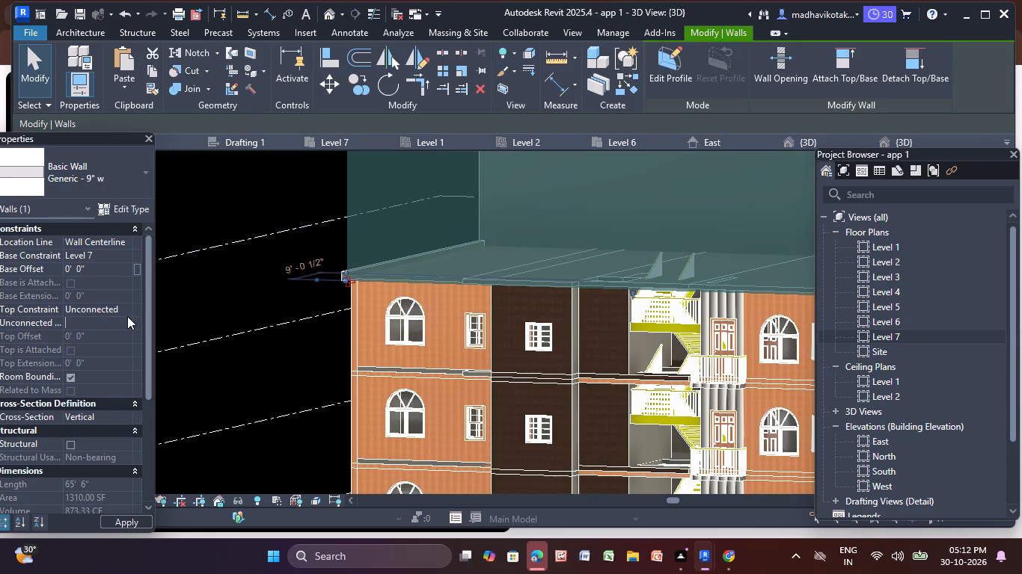
text(1')
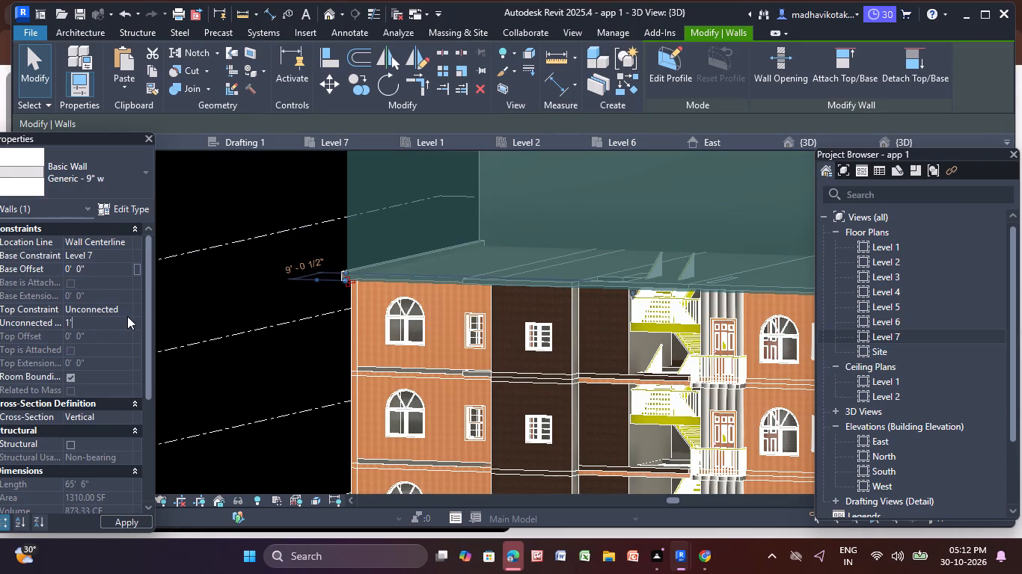
key(Return)
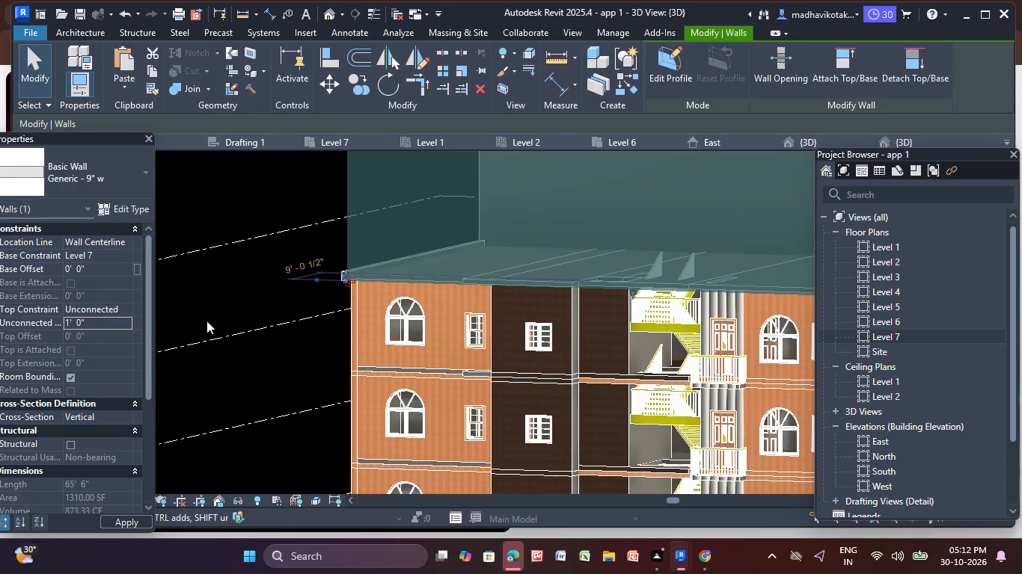
click(206, 321)
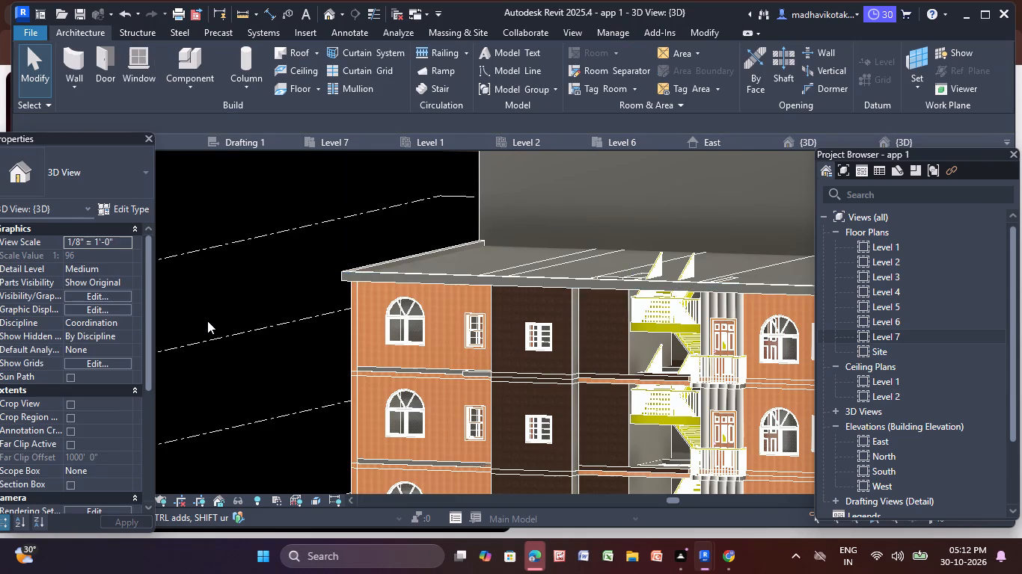
Set the unconnected height of the rooftop wall above the dark brown facade with the central balconies to 1'.
scroll(248, 295, down, 4)
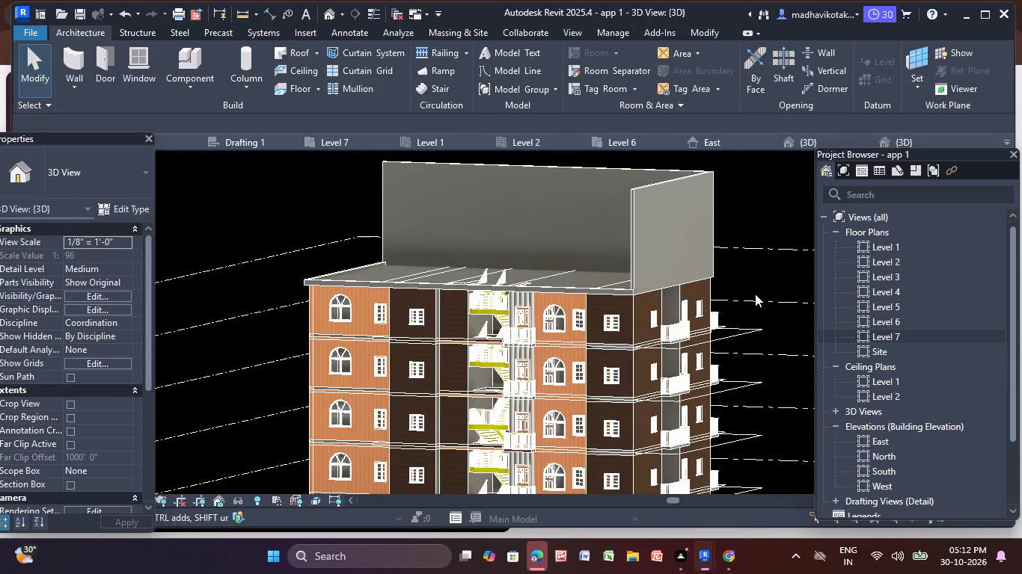
shift+middle_drag(754, 293, 599, 333)
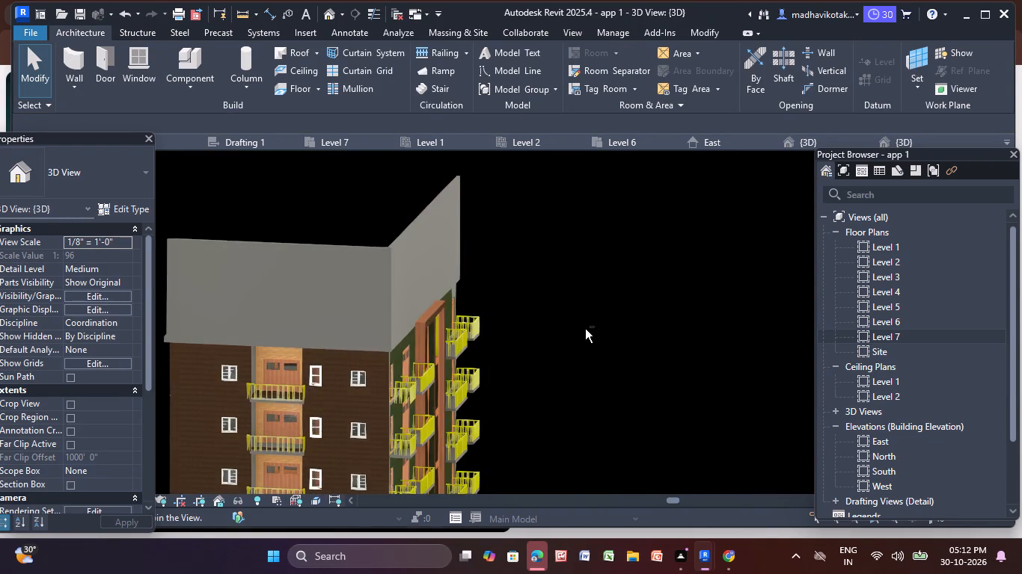
shift+middle_drag(585, 329, 619, 343)
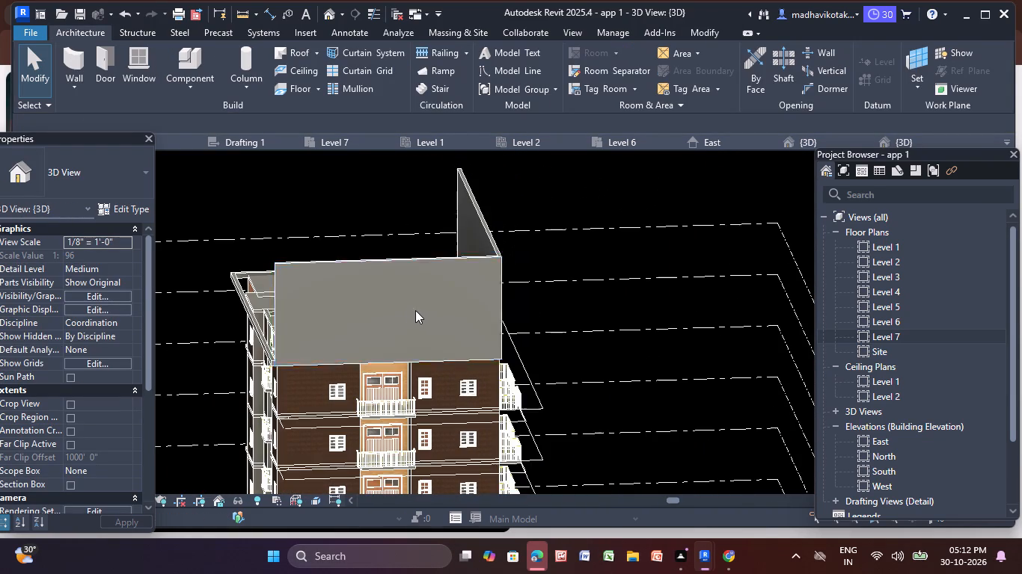
click(407, 309)
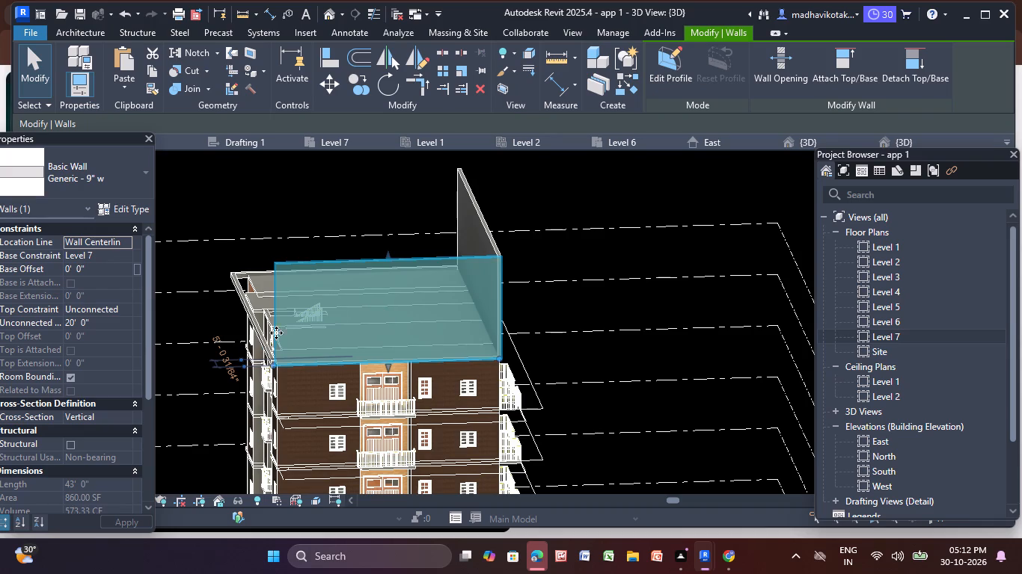
click(103, 322)
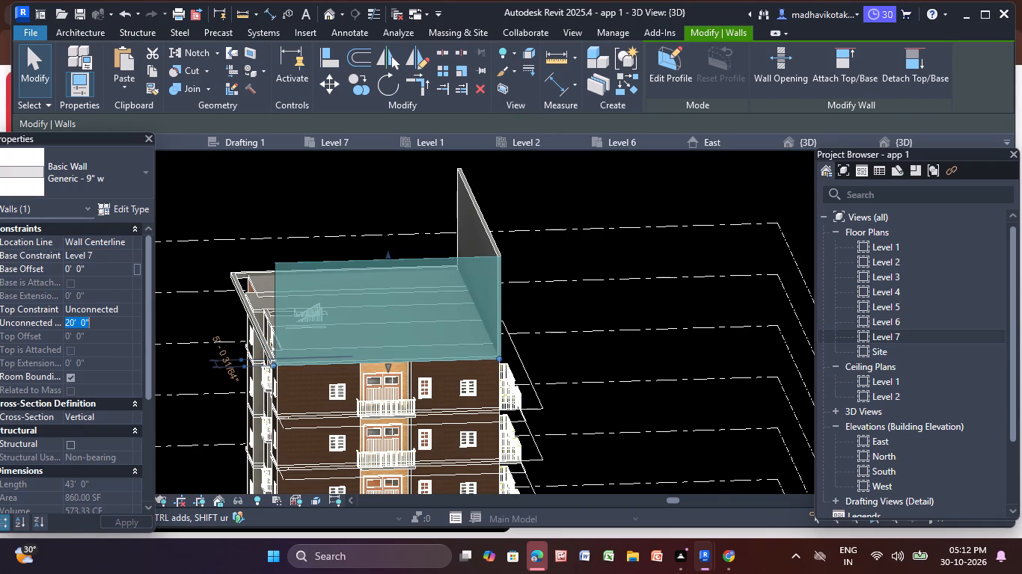
key(BackSpace)
text(1')
key(Return)
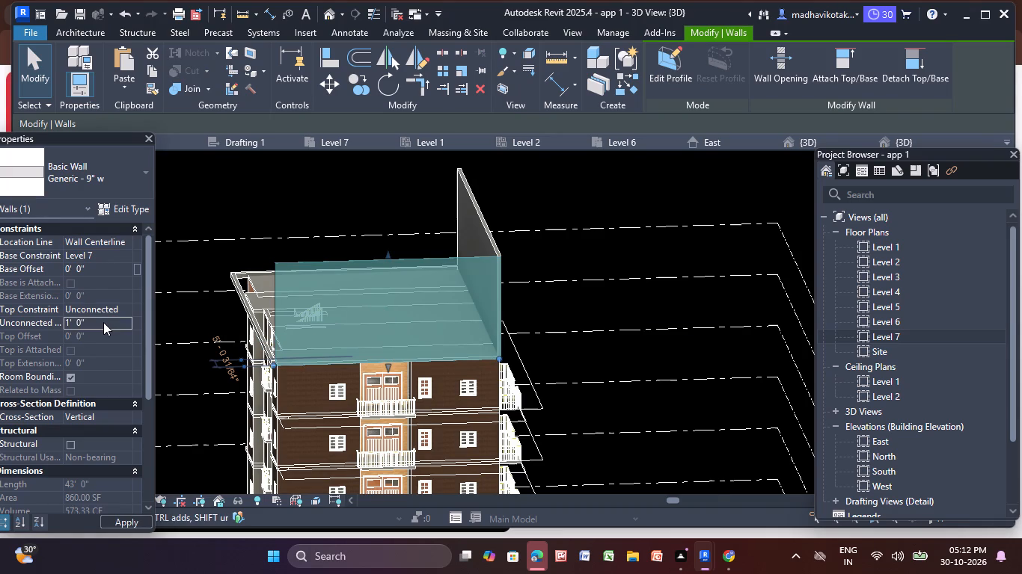
click(563, 303)
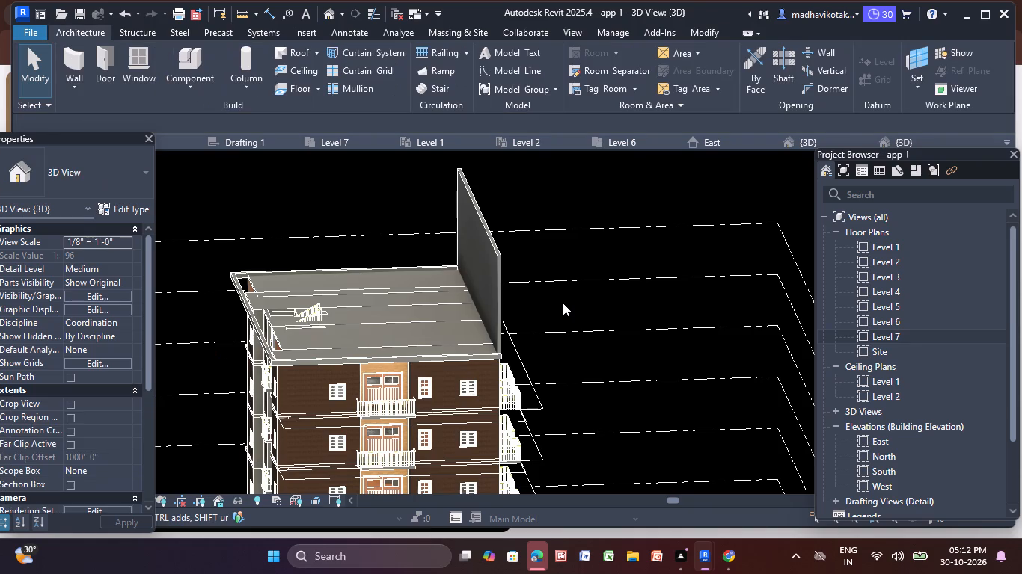
Set the unconnected height of the rooftop wall above the dark green facade with the two red-framed window bays to 1'.
middle_drag(566, 305, 418, 288)
scroll(403, 276, down, 4)
middle_drag(412, 277, 569, 283)
shift+middle_drag(563, 286, 508, 286)
click(459, 265)
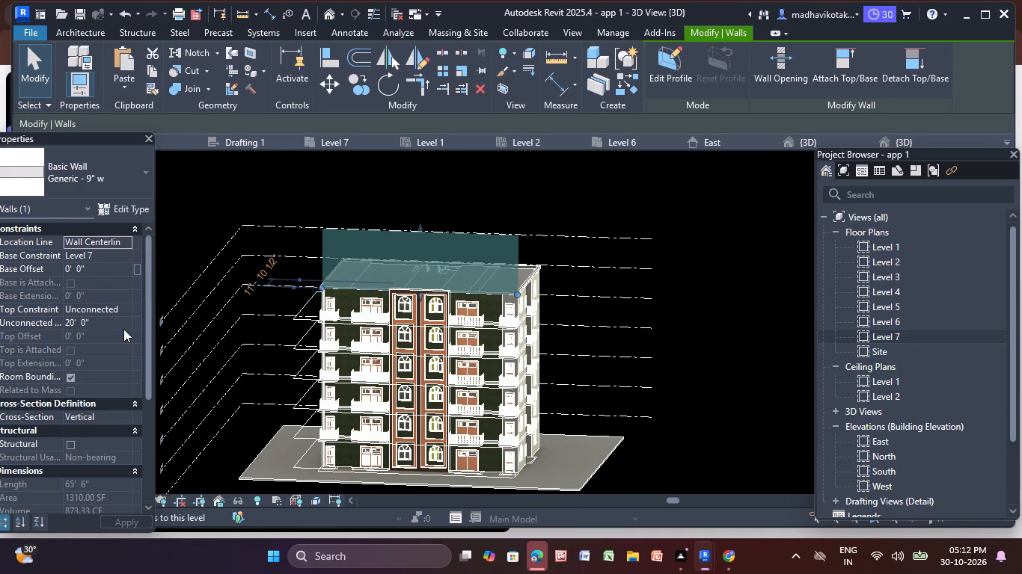
click(123, 329)
key(BackSpace)
key(BackSpace)
key(BackSpace)
key(BackSpace)
key(BackSpace)
key(BackSpace)
key(BackSpace)
key(BackSpace)
key(BackSpace)
key(BackSpace)
key(BackSpace)
key(BackSpace)
key(BackSpace)
key(BackSpace)
key(BackSpace)
key(BackSpace)
key(BackSpace)
key(BackSpace)
key(BackSpace)
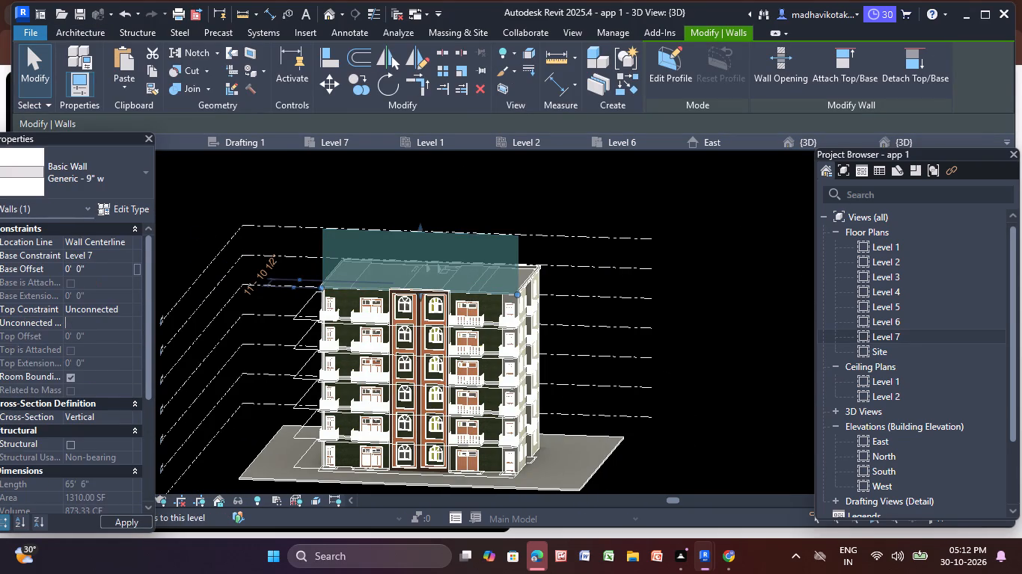
text(1')
key(Return)
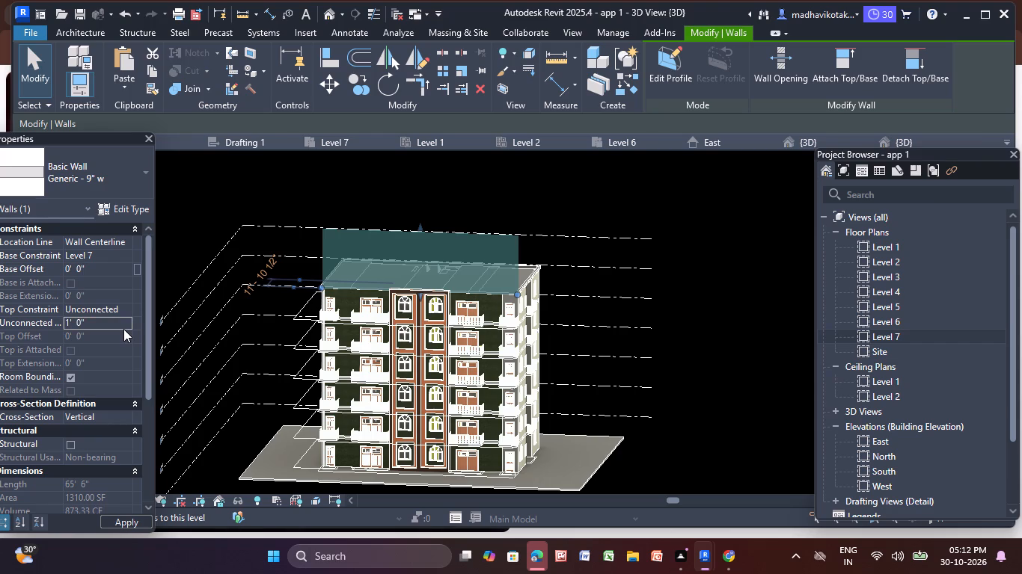
click(458, 194)
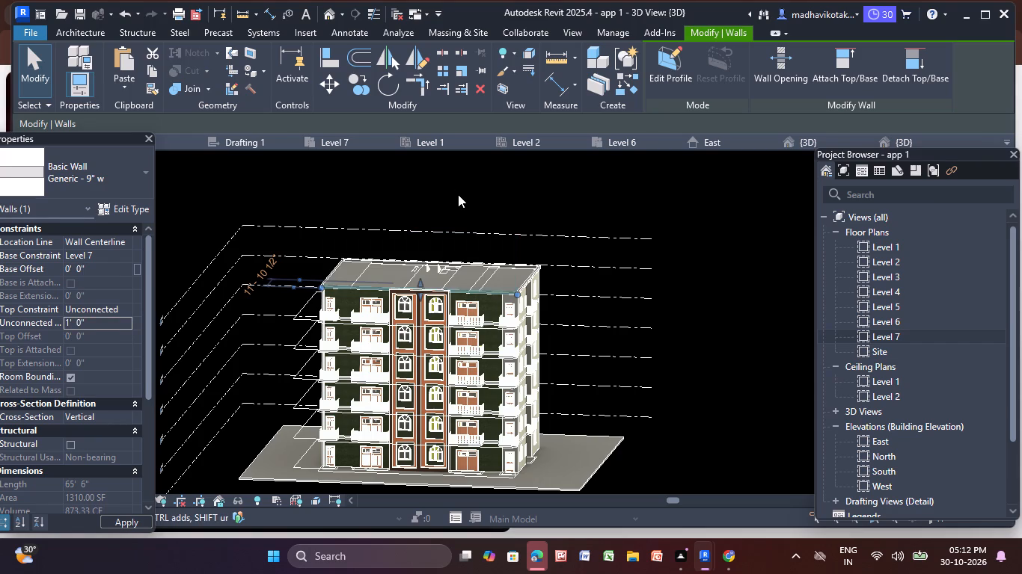
Examine the roof edge and its corners above the grey-green facade in the 3D view.
middle_drag(601, 223, 523, 220)
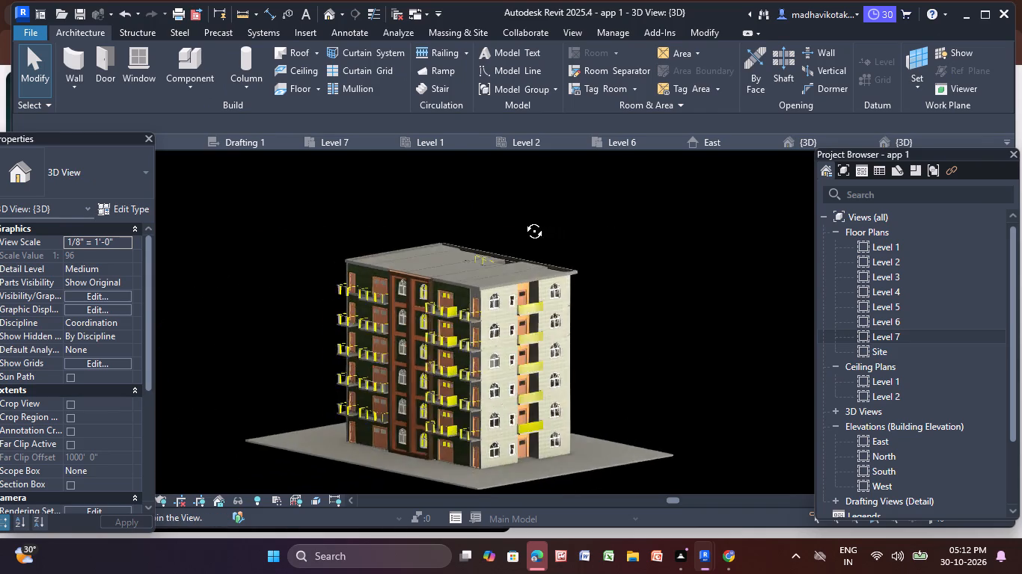
middle_drag(523, 220, 438, 202)
scroll(529, 312, up, 5)
scroll(574, 261, up, 2)
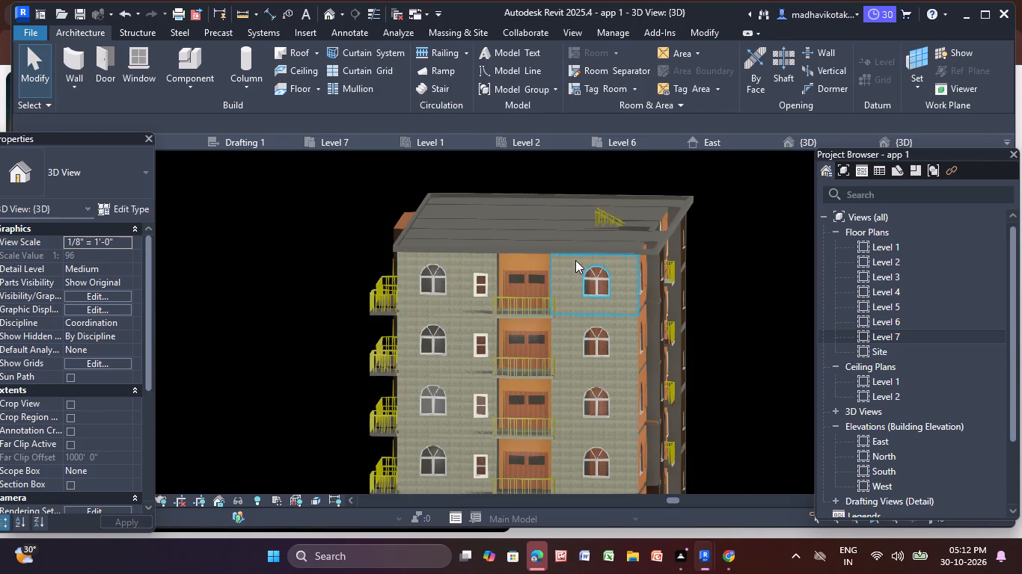
scroll(575, 260, up, 1)
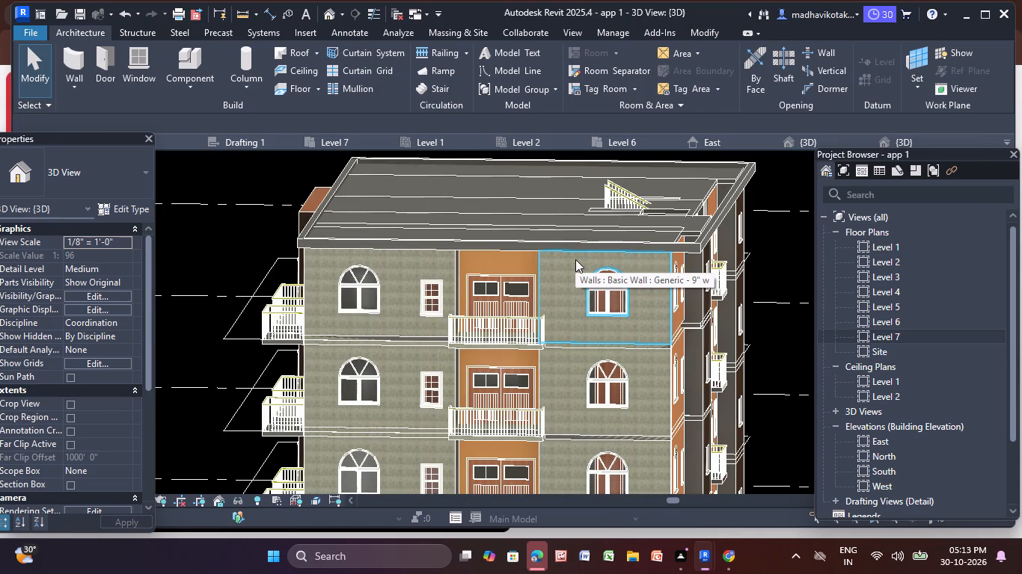
middle_drag(472, 236, 459, 275)
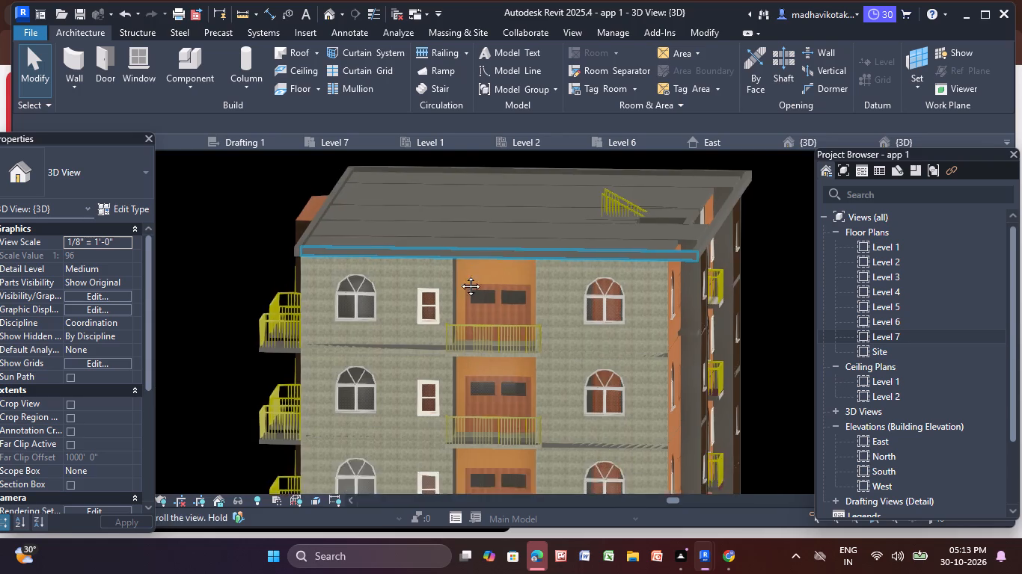
middle_drag(459, 275, 451, 285)
scroll(420, 281, up, 3)
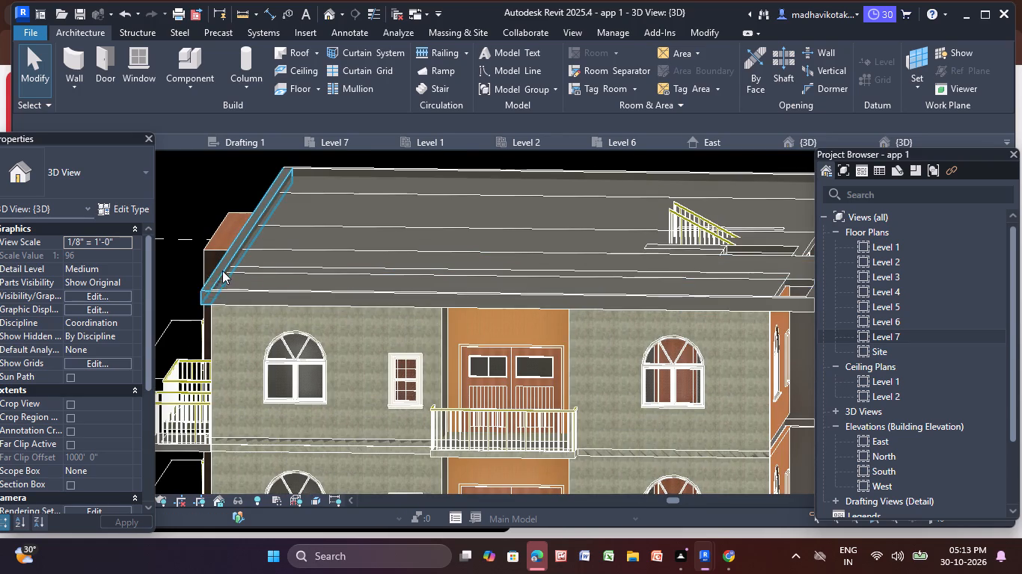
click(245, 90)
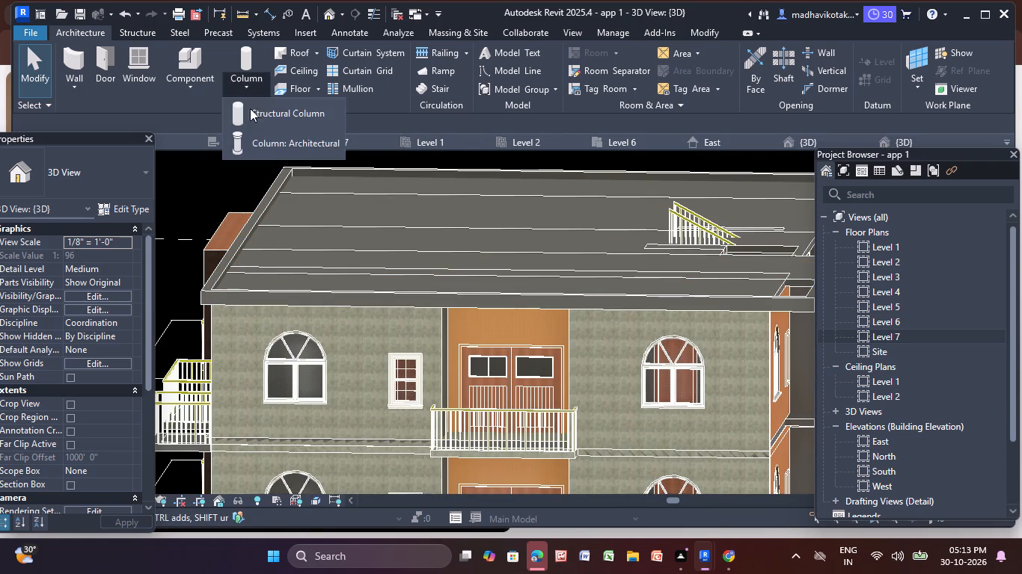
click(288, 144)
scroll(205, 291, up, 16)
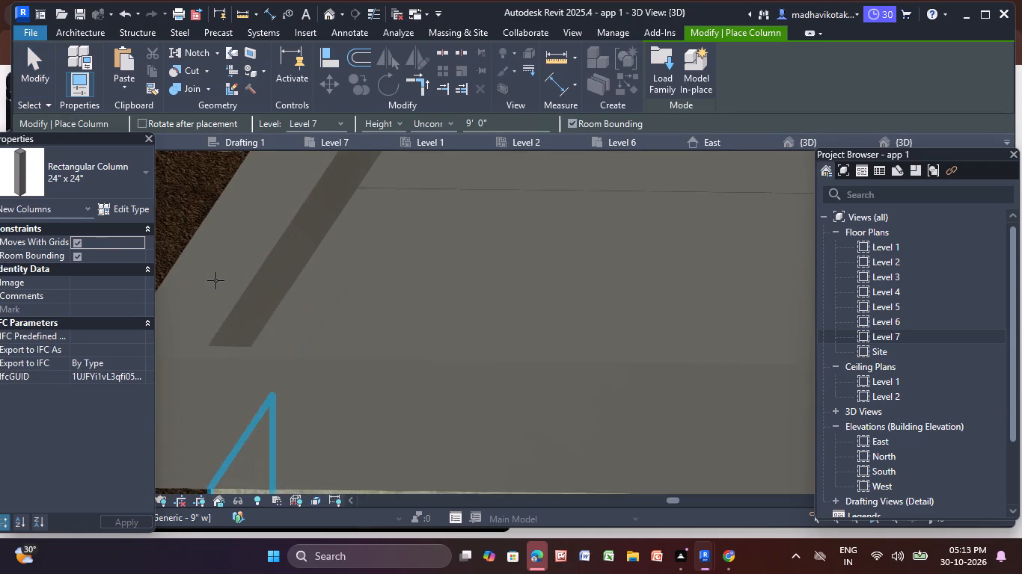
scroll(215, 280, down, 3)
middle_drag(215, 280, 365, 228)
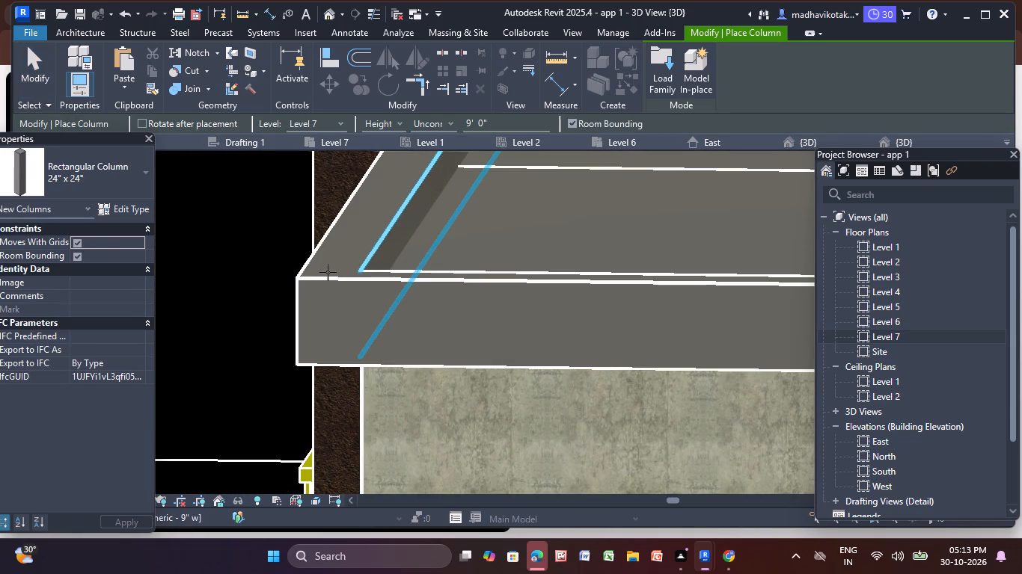
Open the Level 7 floor plan.
double_click(875, 338)
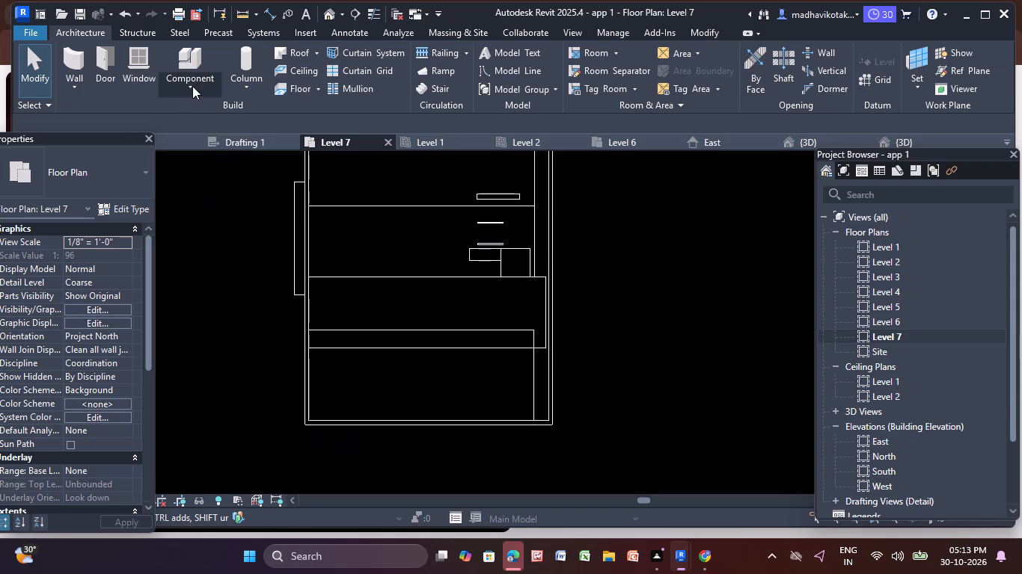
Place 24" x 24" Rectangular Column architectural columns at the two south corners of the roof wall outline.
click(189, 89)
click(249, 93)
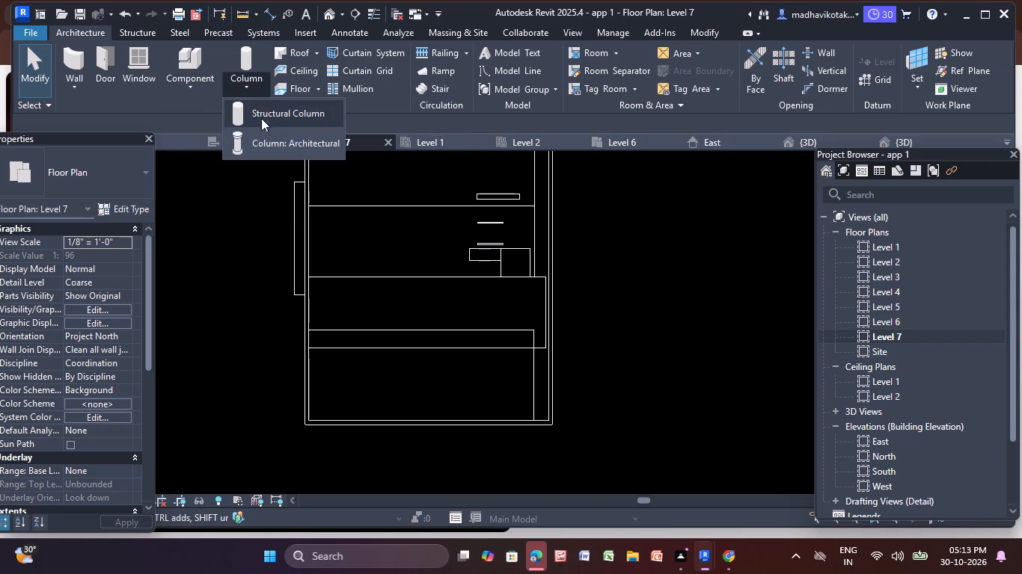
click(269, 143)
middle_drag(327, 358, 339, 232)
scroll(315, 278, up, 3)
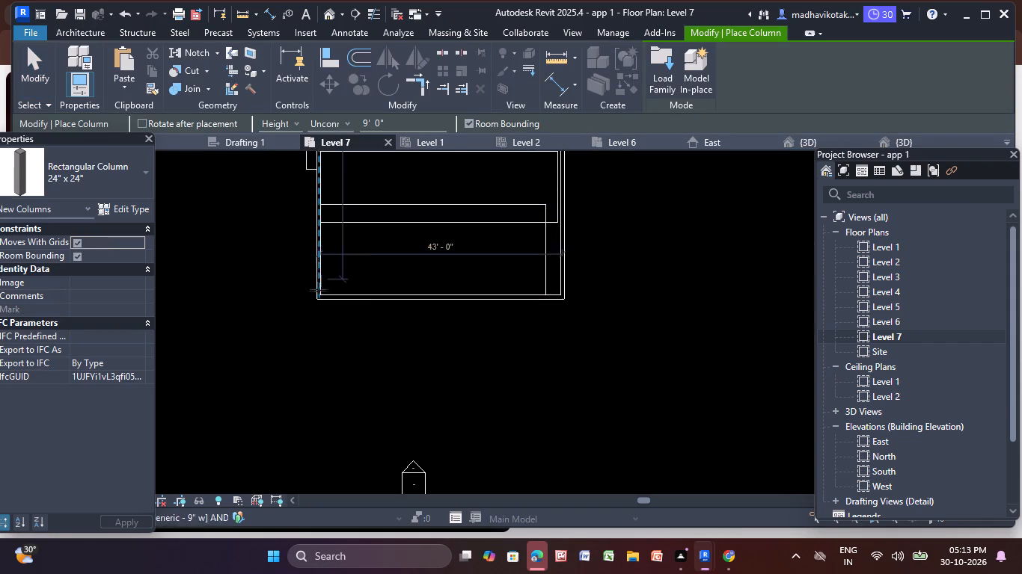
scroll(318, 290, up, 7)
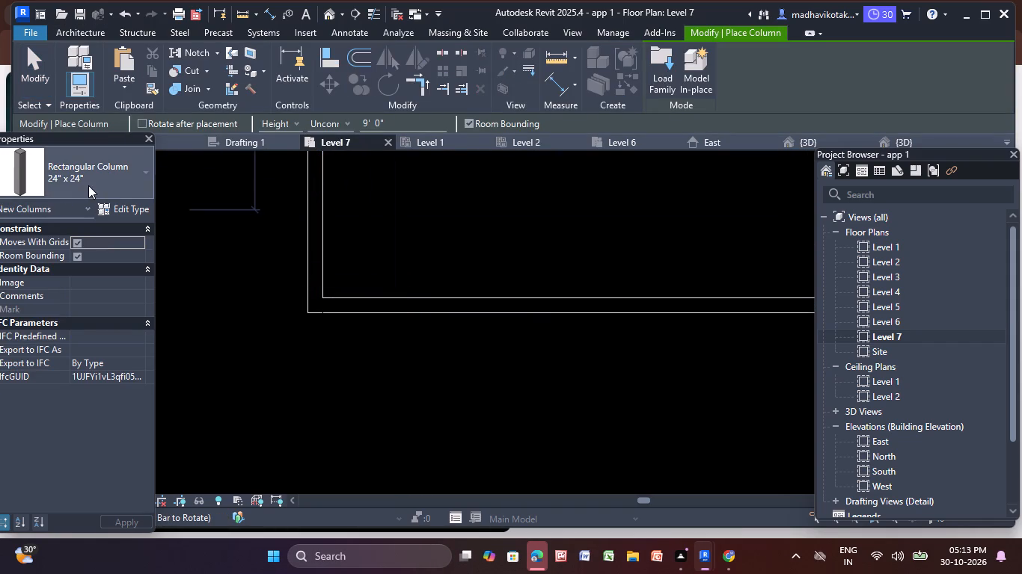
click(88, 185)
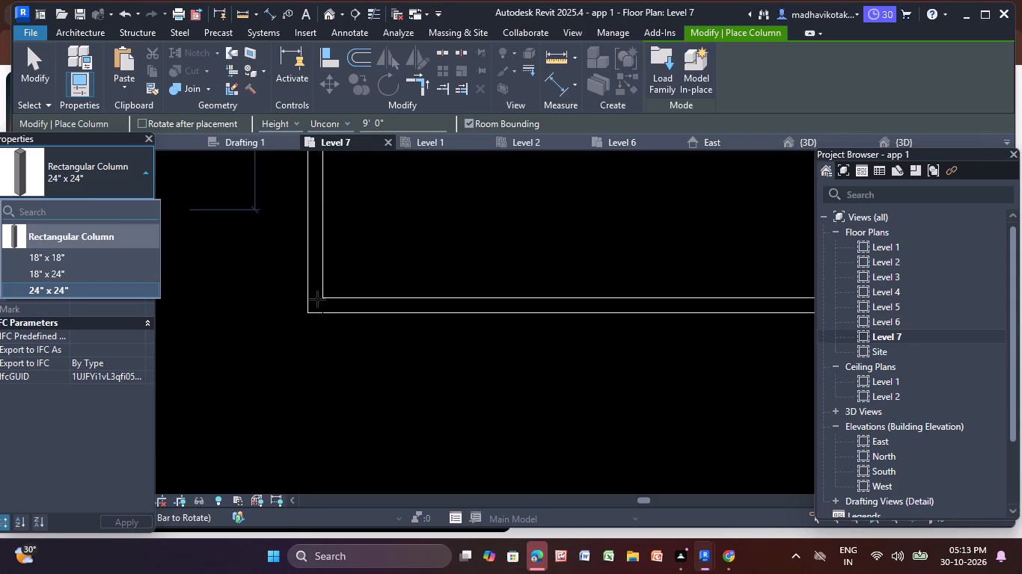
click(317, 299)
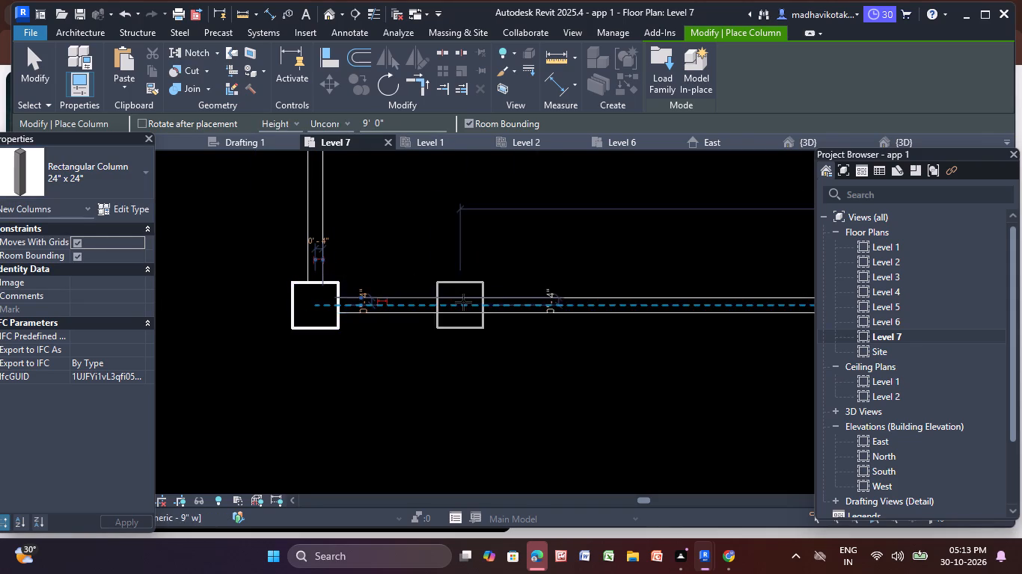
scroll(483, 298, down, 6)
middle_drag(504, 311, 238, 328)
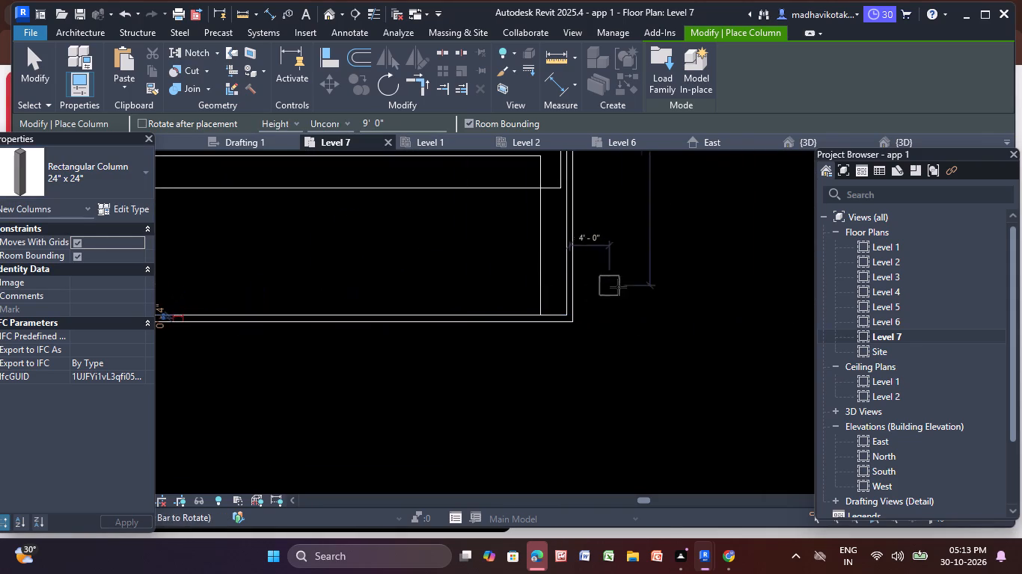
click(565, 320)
Place 24" x 24" rectangular columns at the northeast and northwest roof corners, flush with the outer wall faces.
scroll(580, 226, down, 4)
middle_drag(580, 226, 614, 473)
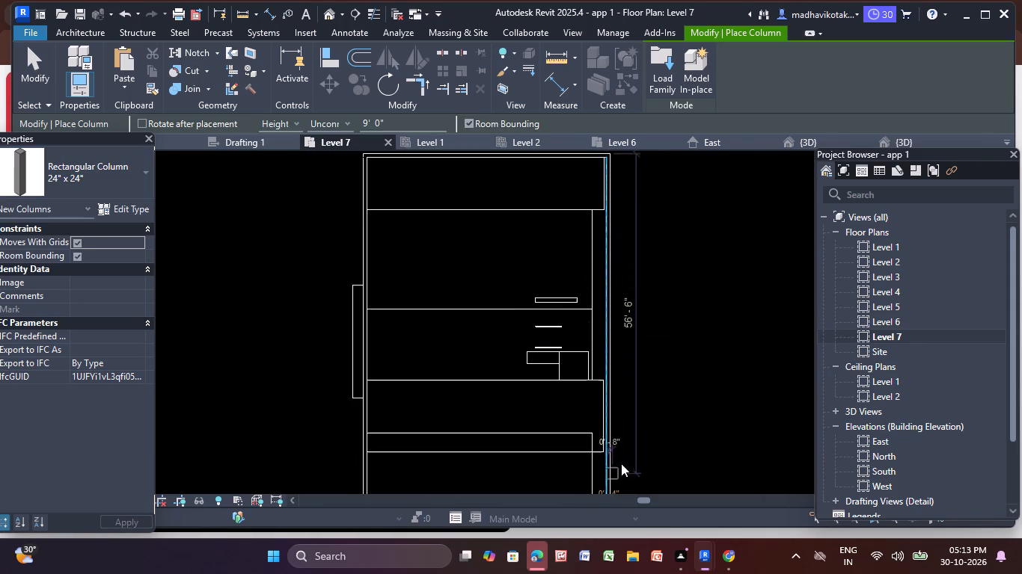
middle_drag(651, 176, 600, 388)
scroll(573, 366, up, 8)
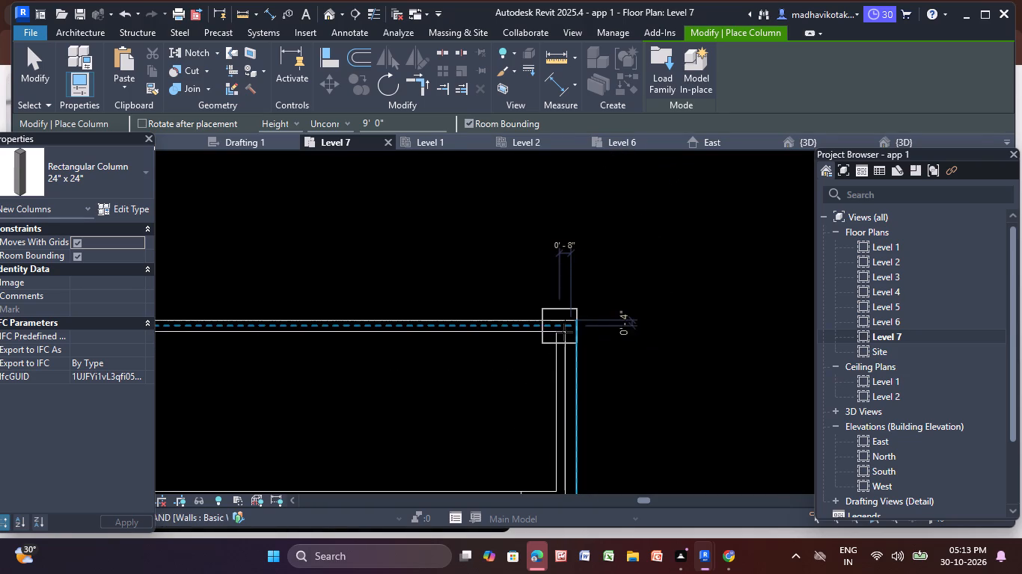
click(563, 333)
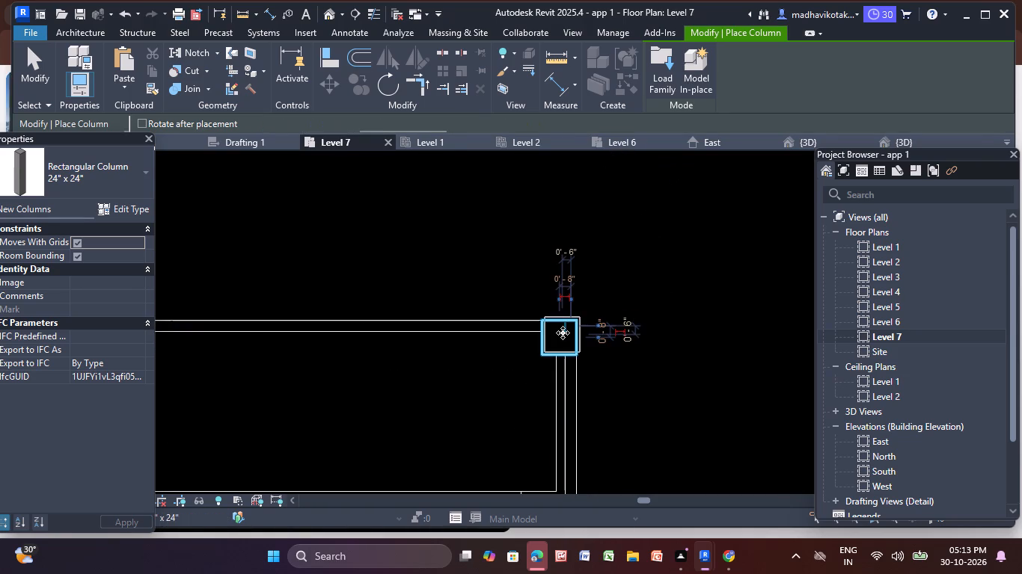
scroll(563, 333, down, 6)
middle_drag(541, 370, 673, 248)
scroll(331, 224, up, 3)
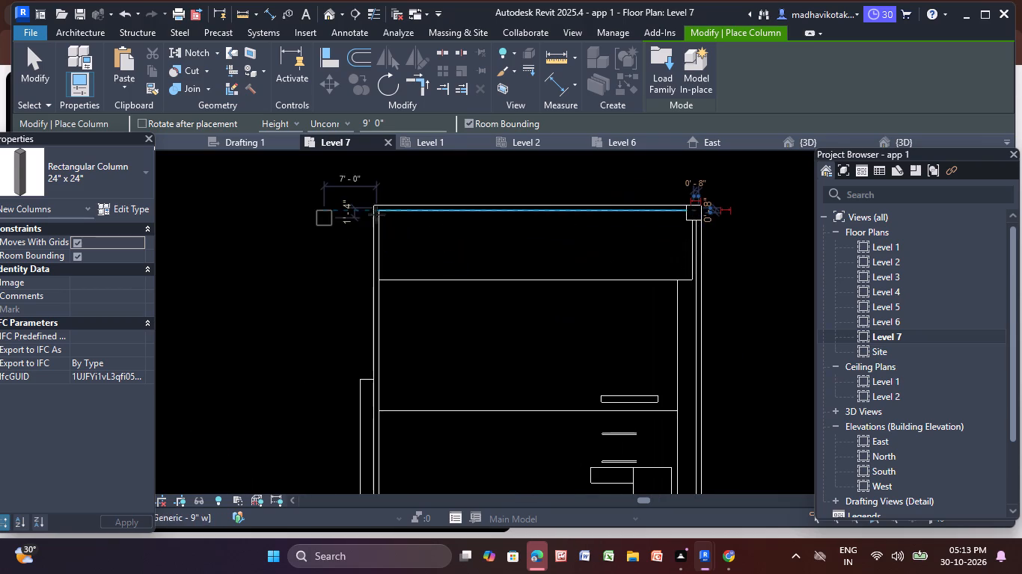
scroll(376, 215, up, 6)
middle_drag(439, 213, 415, 319)
click(413, 306)
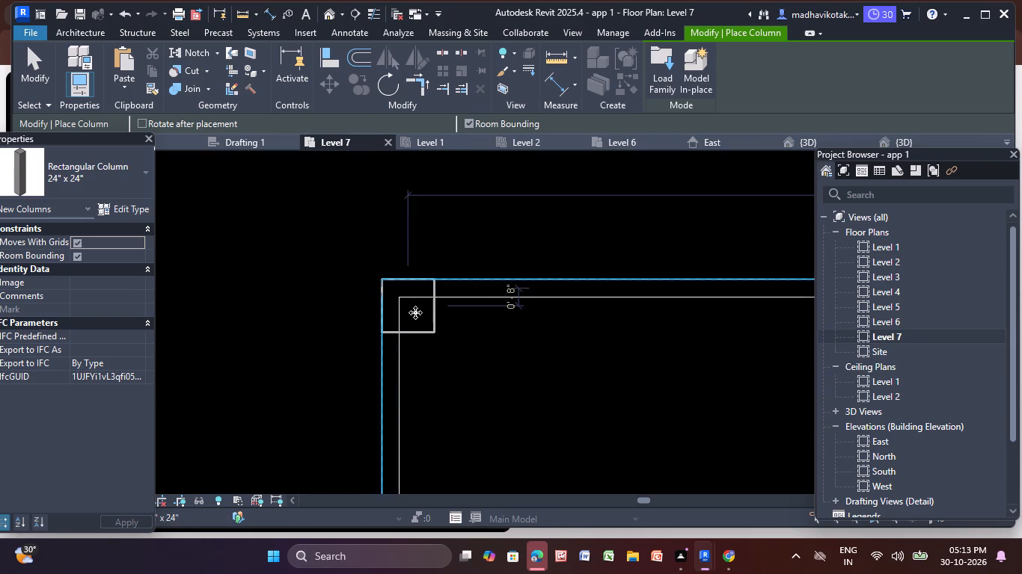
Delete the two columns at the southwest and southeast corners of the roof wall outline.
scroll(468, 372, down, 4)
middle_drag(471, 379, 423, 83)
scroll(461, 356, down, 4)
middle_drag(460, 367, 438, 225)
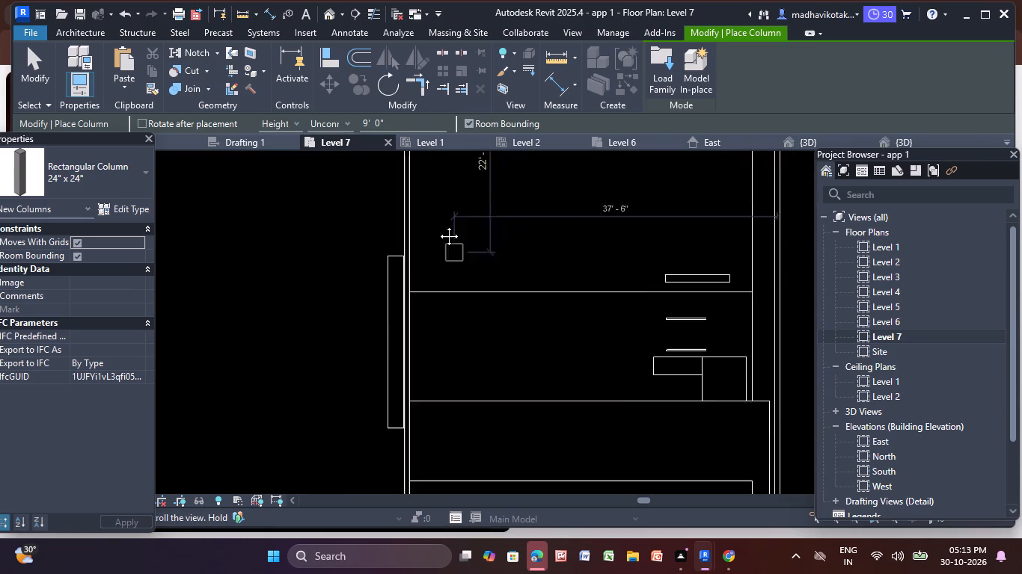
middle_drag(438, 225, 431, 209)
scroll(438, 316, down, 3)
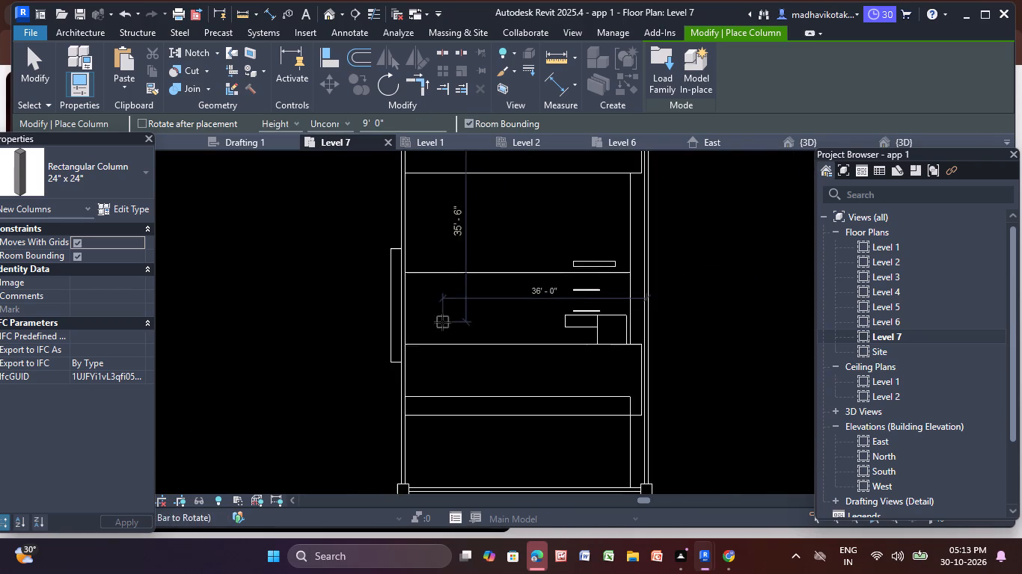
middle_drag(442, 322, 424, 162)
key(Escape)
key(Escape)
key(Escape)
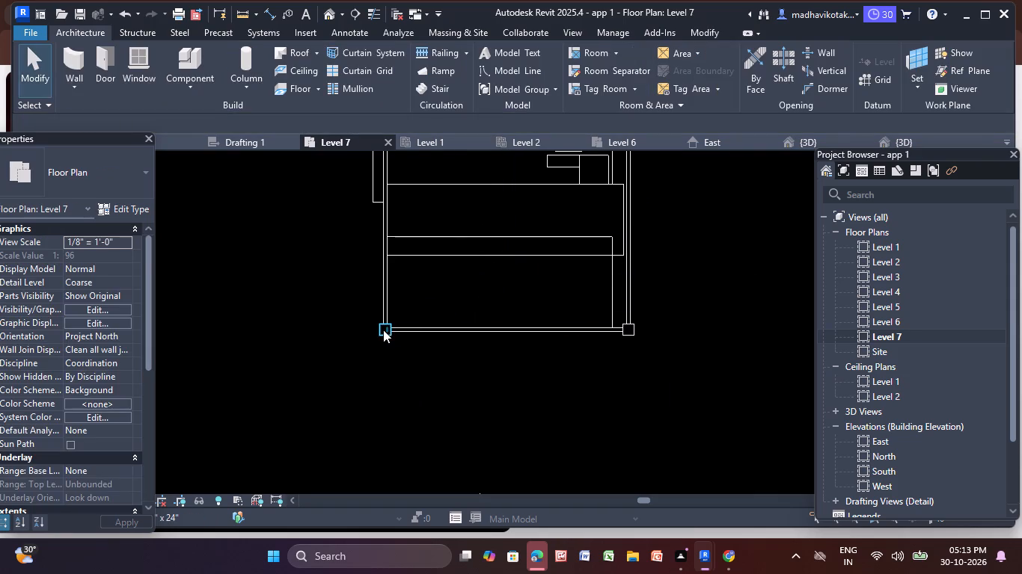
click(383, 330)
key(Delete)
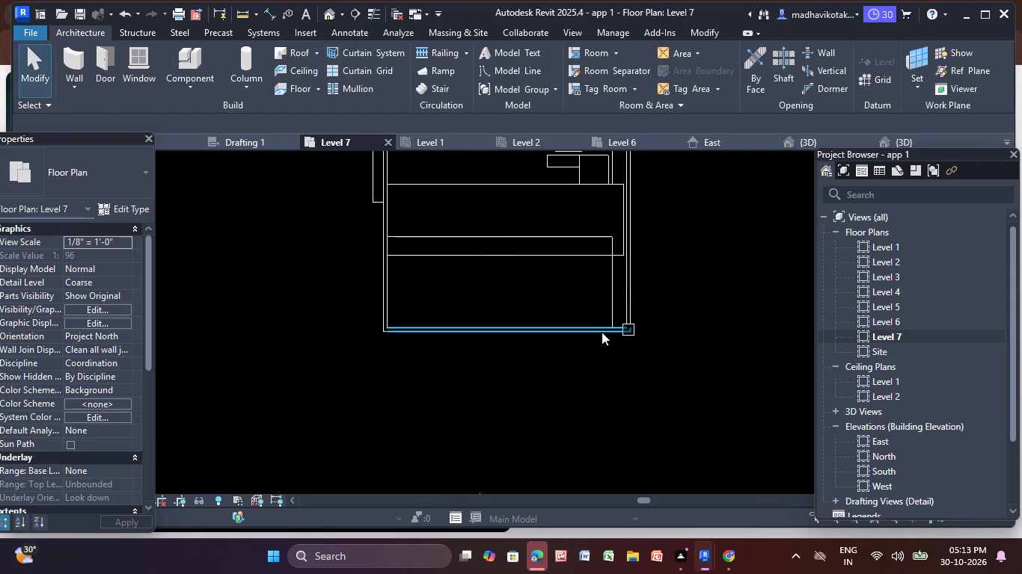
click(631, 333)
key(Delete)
Place 24" x 24" architectural columns at the southwest and southeast roof corners, inside the outline and flush with the outer wall faces.
scroll(129, 61, up, 1)
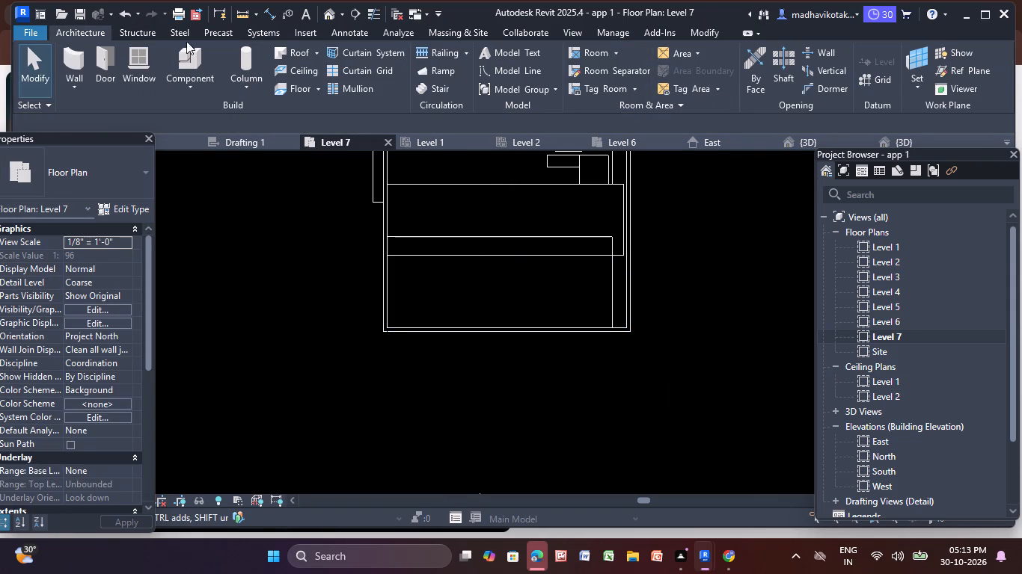
click(243, 82)
click(265, 144)
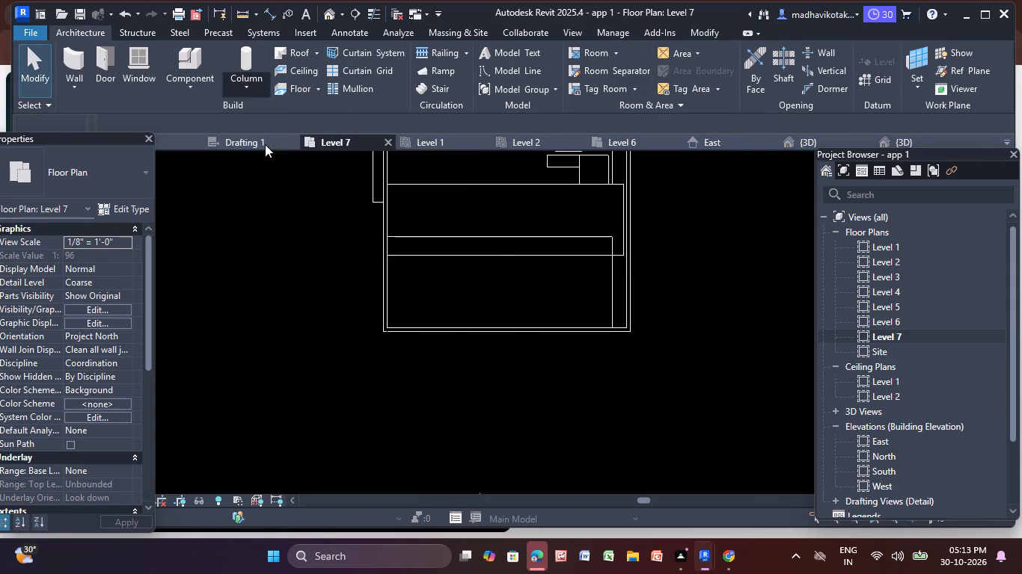
scroll(379, 336, up, 10)
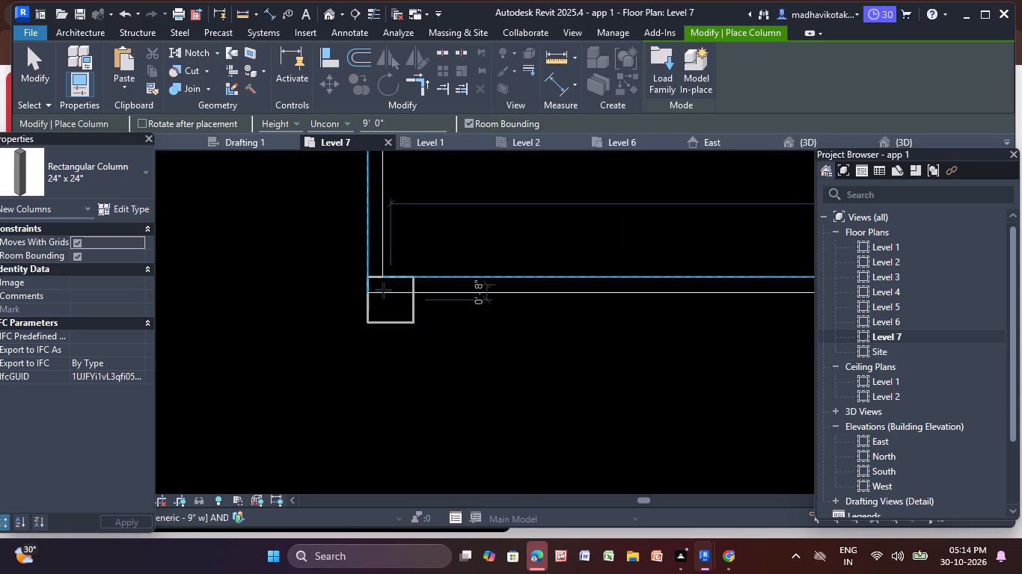
middle_drag(384, 269, 381, 315)
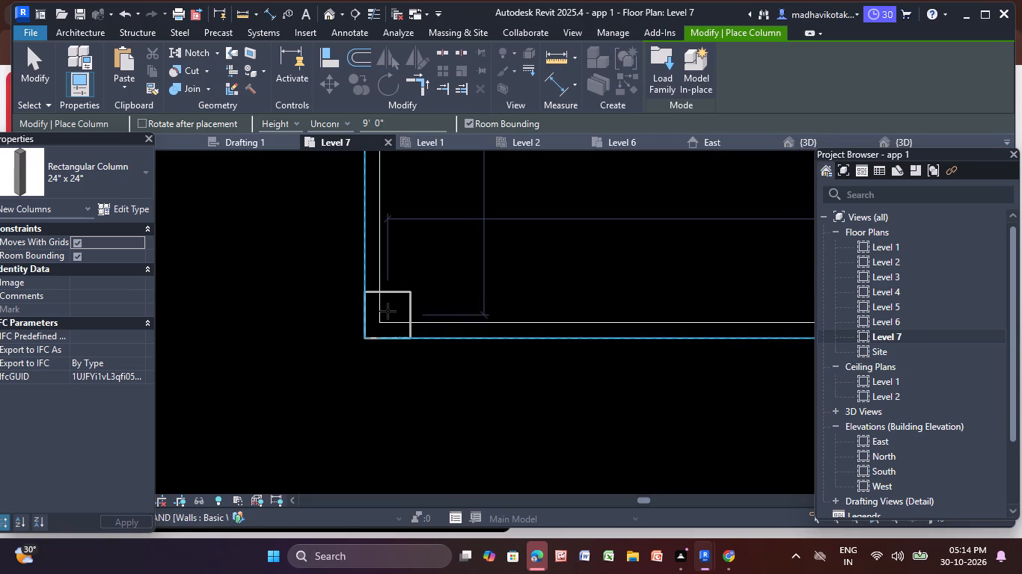
click(388, 310)
scroll(529, 315, down, 5)
middle_drag(532, 318, 207, 336)
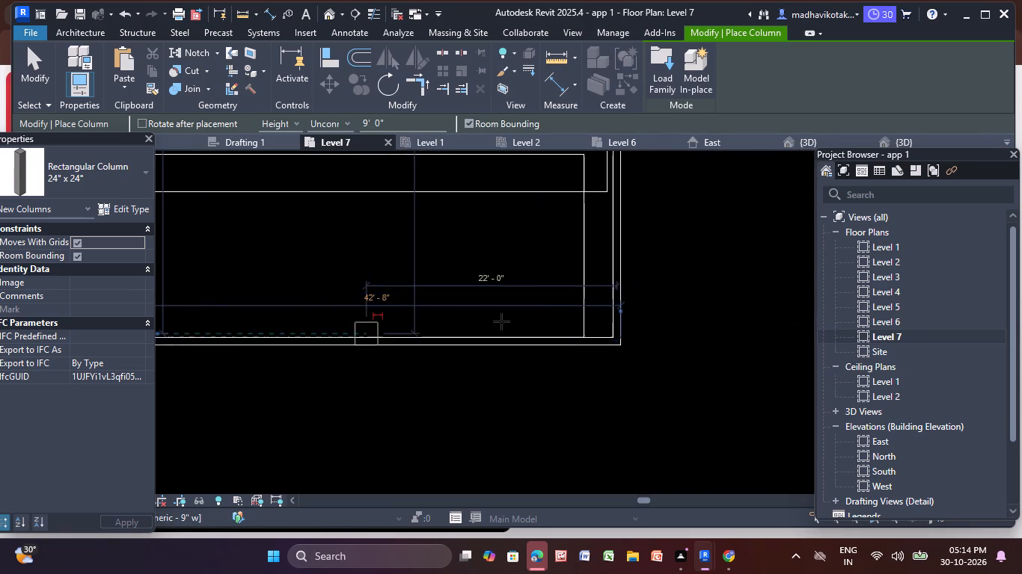
scroll(605, 330, up, 8)
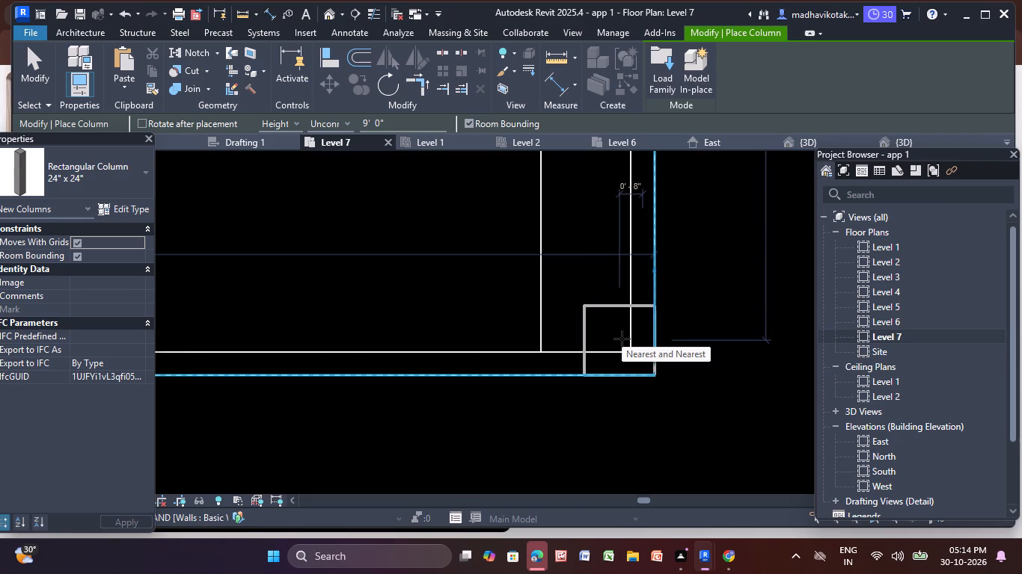
click(622, 339)
Place 24" x 24" rectangular columns about midway along the west and east parapet walls, aligned with each other across the roof.
scroll(530, 275, down, 11)
middle_drag(510, 321, 627, 573)
scroll(627, 573, up, 1)
scroll(507, 291, down, 3)
middle_drag(507, 291, 511, 362)
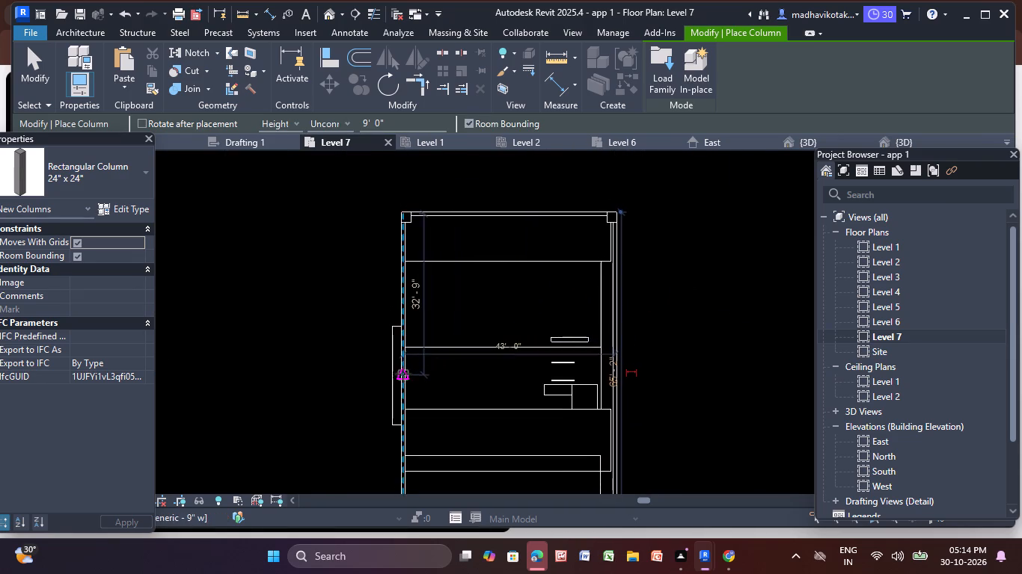
scroll(403, 374, up, 10)
click(406, 352)
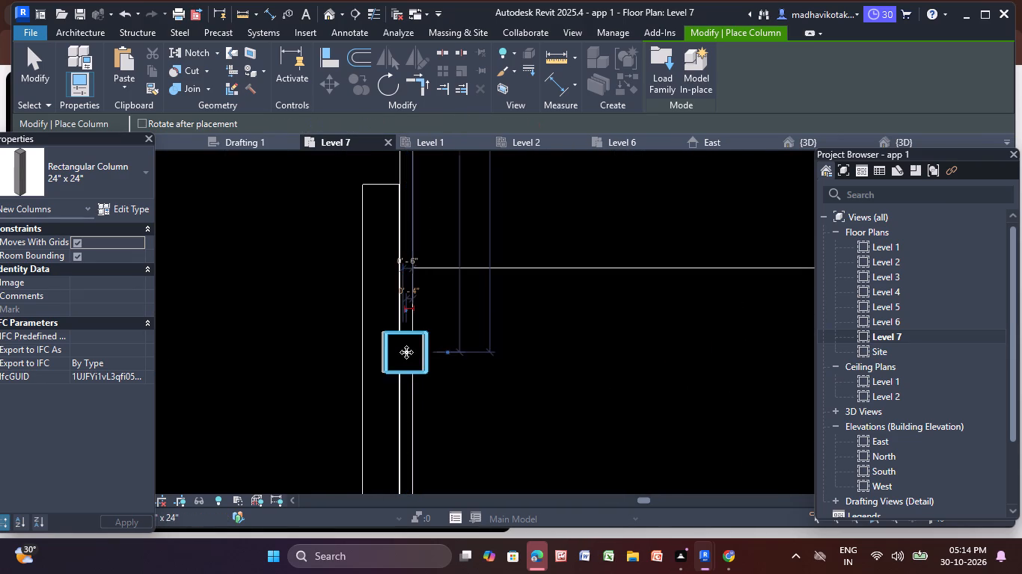
scroll(608, 343, down, 5)
middle_drag(625, 348, 276, 341)
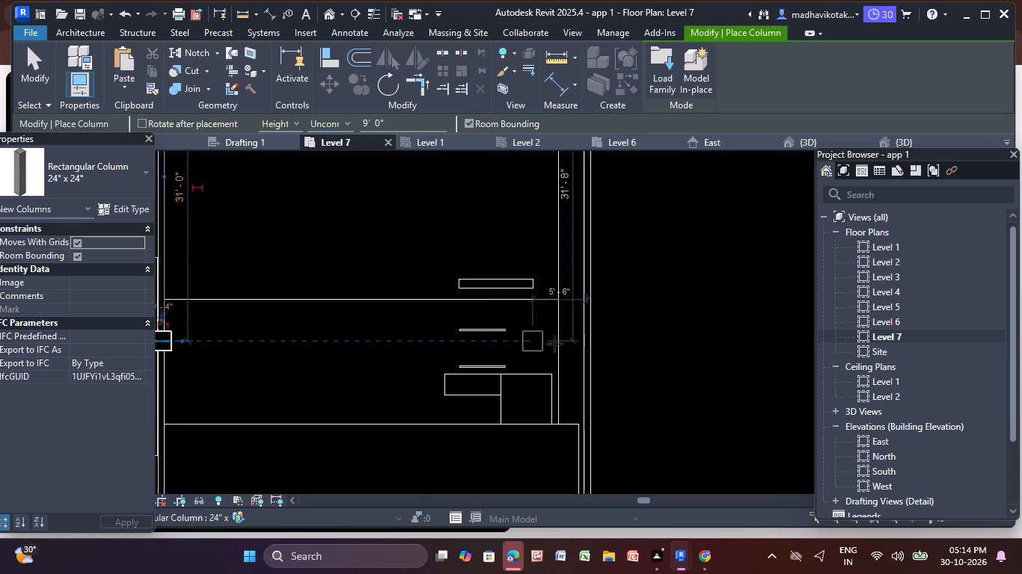
click(589, 341)
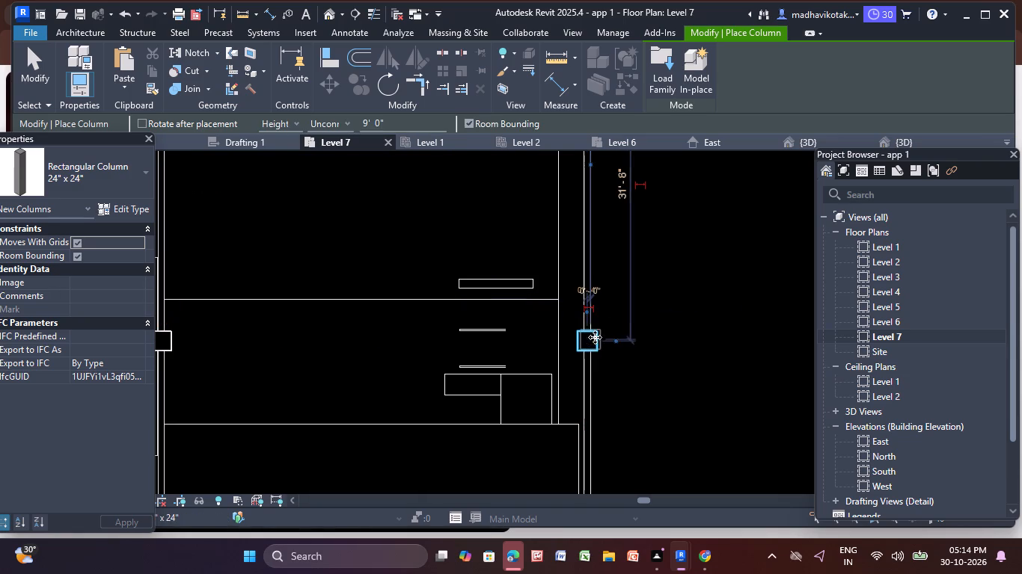
key(Escape)
key(Escape)
key(Escape)
scroll(658, 322, down, 6)
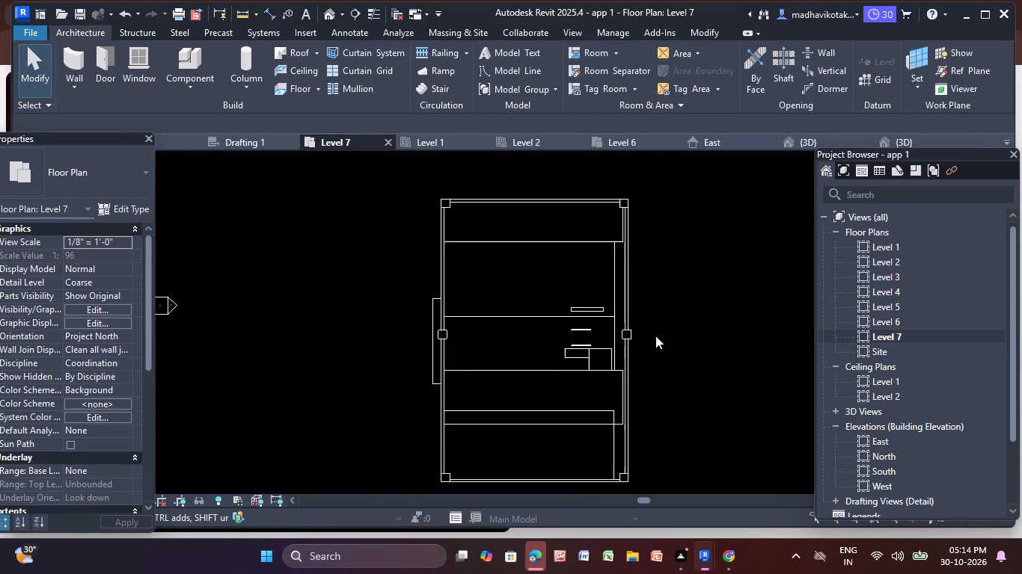
middle_drag(655, 336, 612, 300)
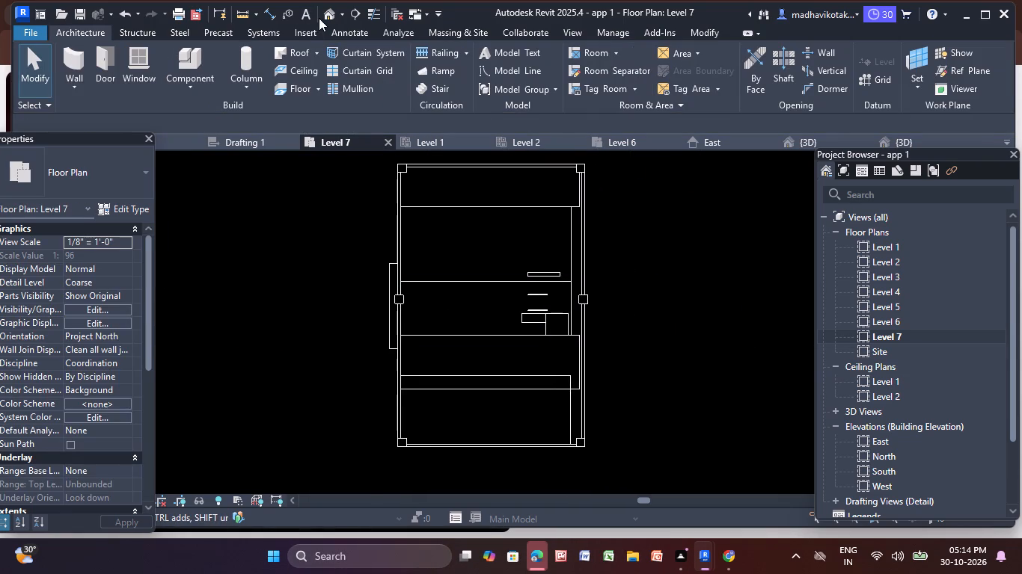
Examine the parapet wall and the six rooftop columns from several sides in the 3D view.
click(327, 15)
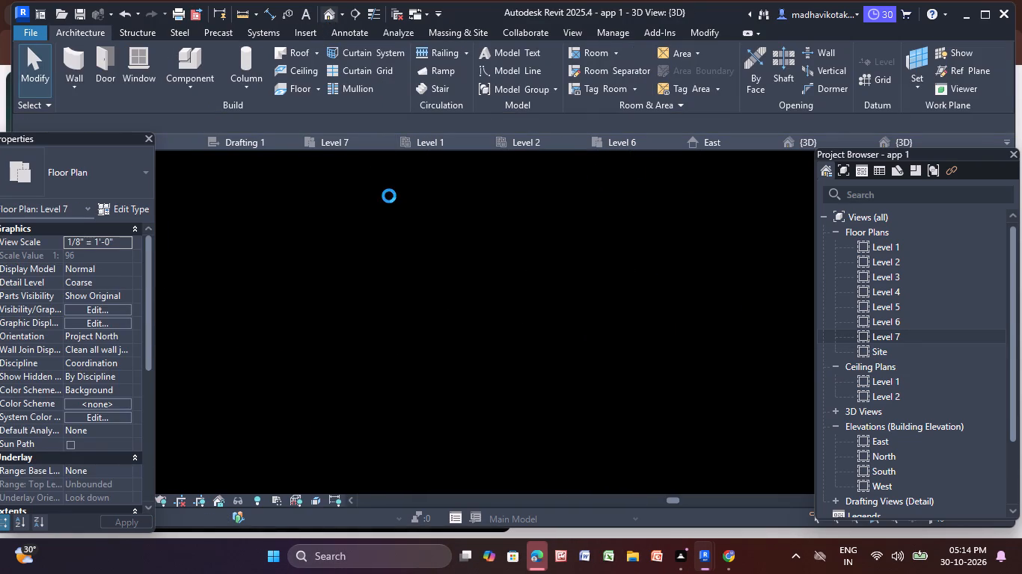
scroll(389, 196, down, 9)
scroll(427, 248, down, 9)
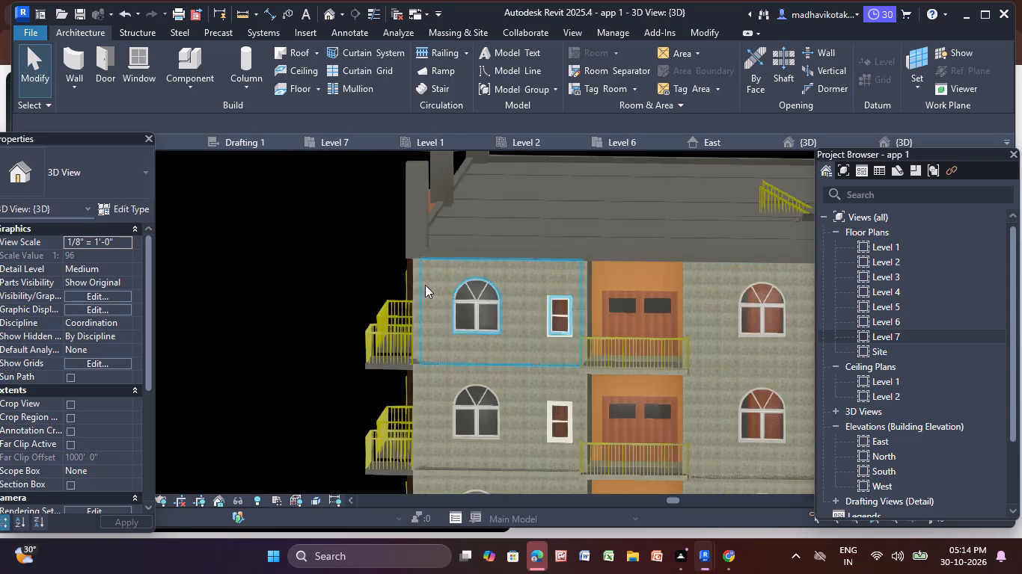
middle_drag(424, 285, 411, 310)
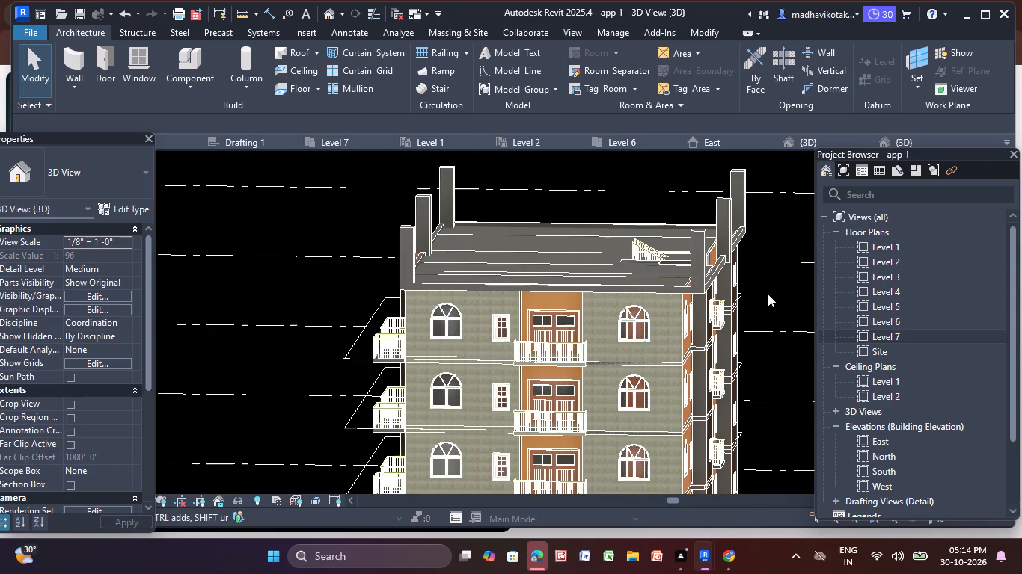
middle_drag(764, 296, 614, 335)
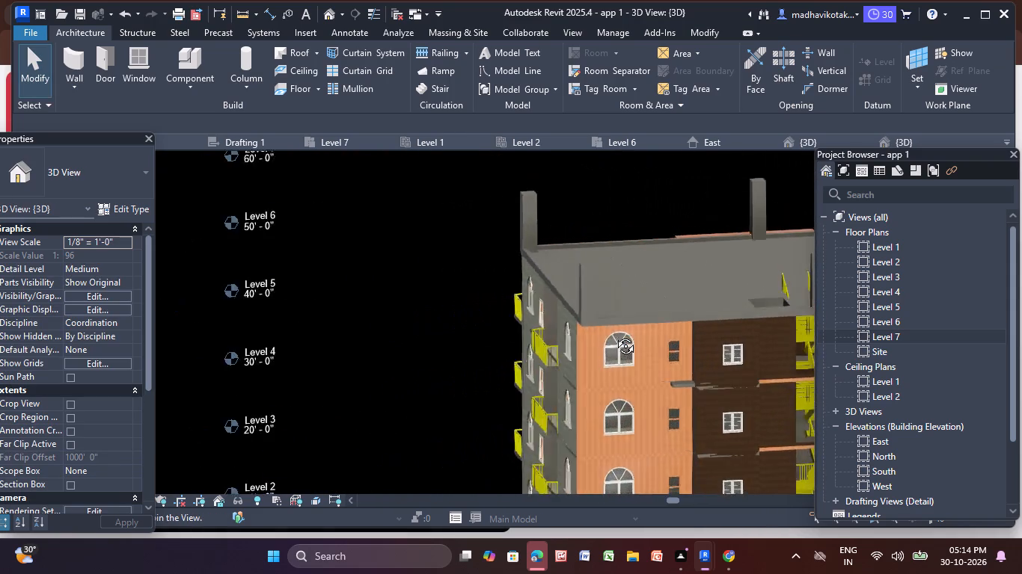
middle_drag(614, 335, 409, 323)
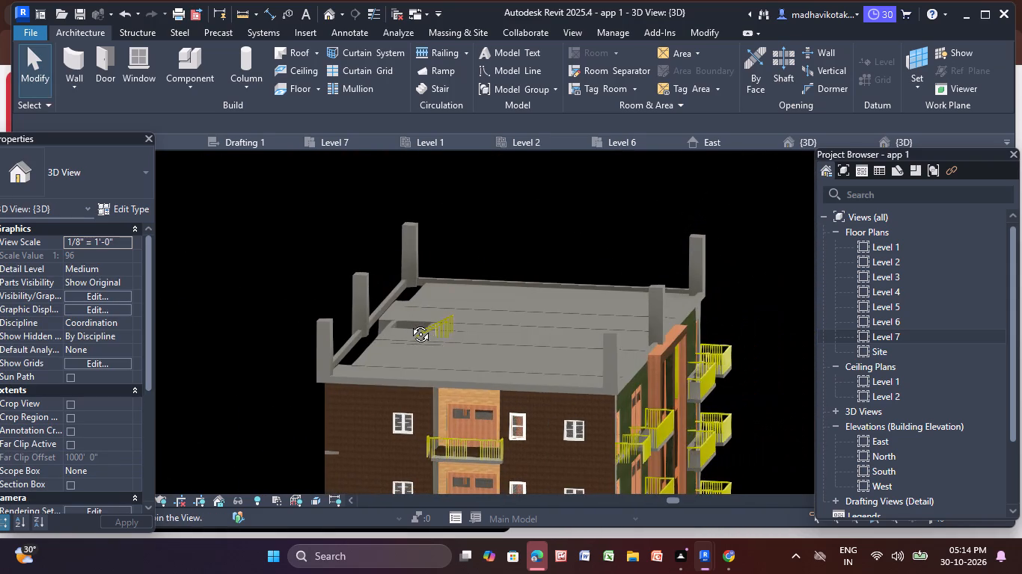
middle_drag(409, 323, 702, 348)
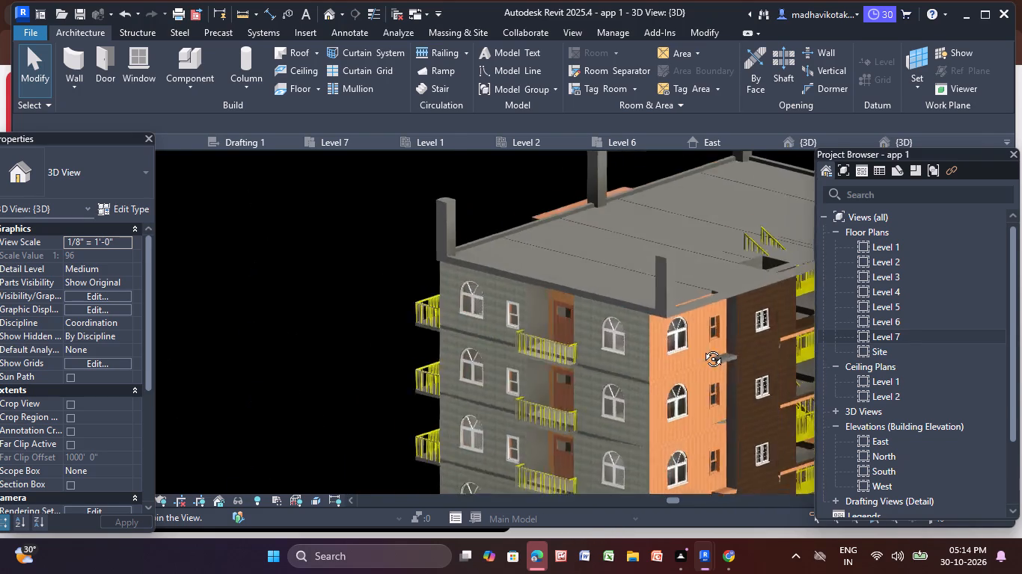
middle_drag(702, 348, 769, 248)
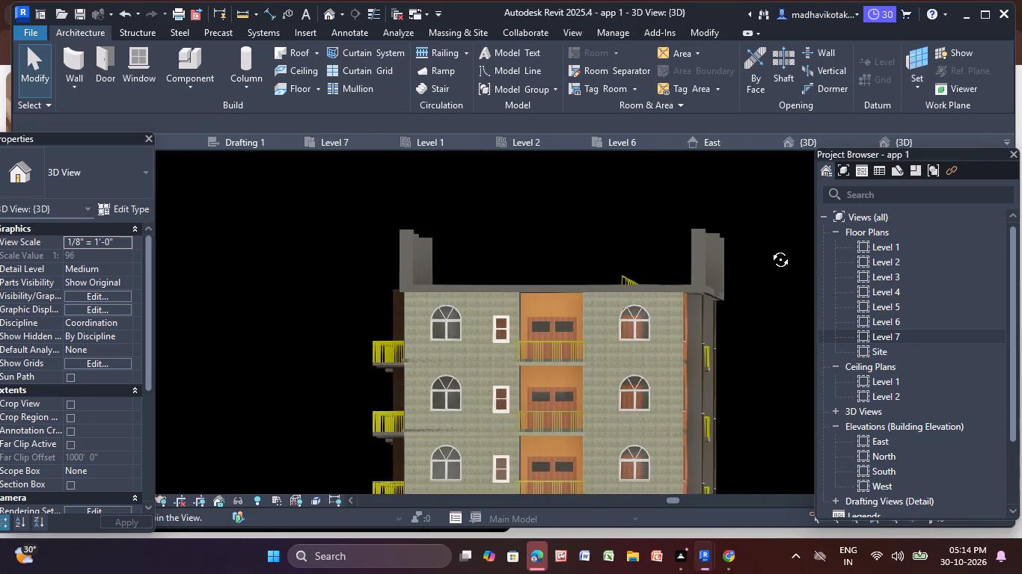
middle_drag(769, 248, 775, 257)
middle_drag(502, 237, 492, 268)
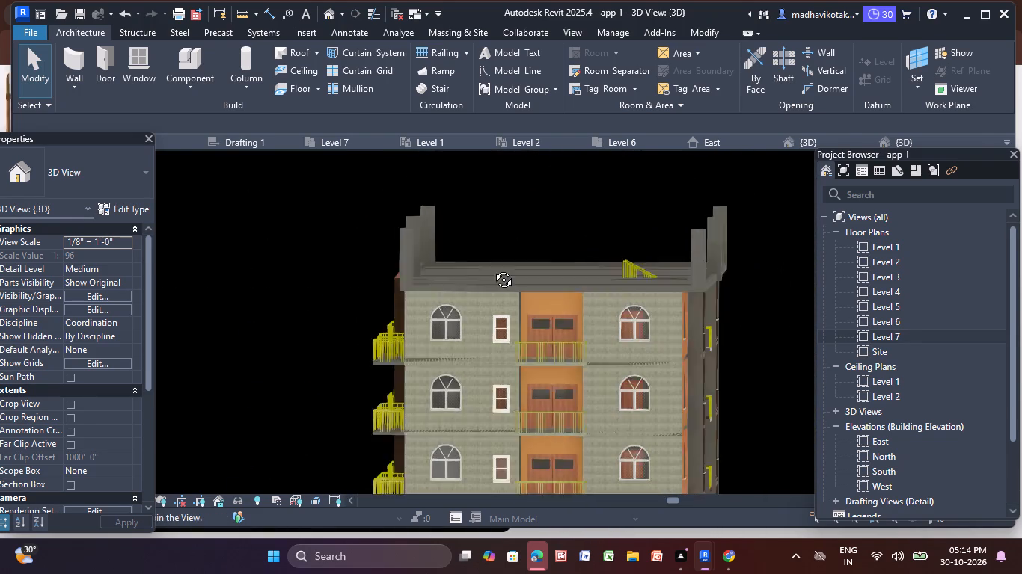
middle_drag(492, 268, 505, 232)
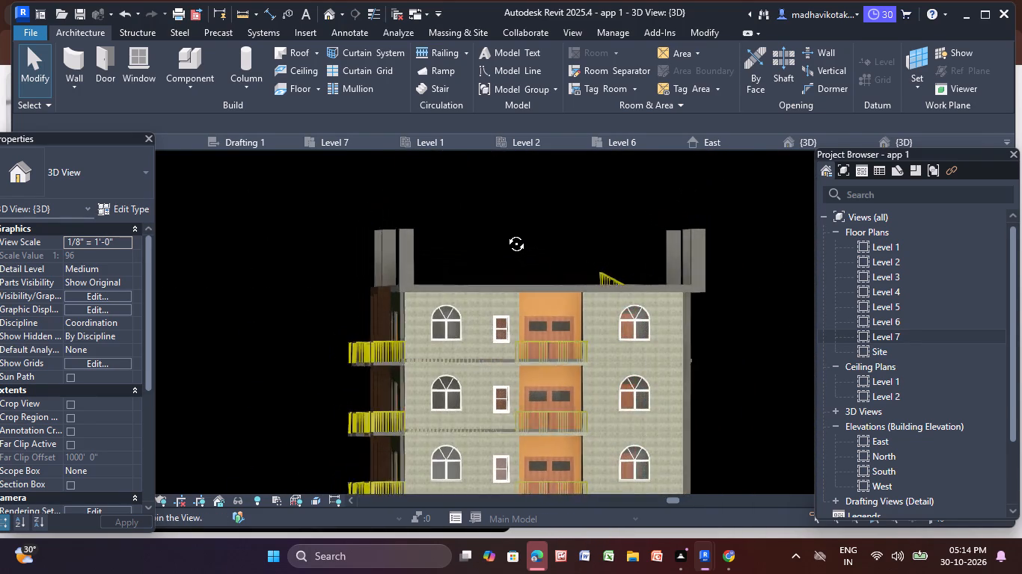
middle_drag(505, 232, 500, 229)
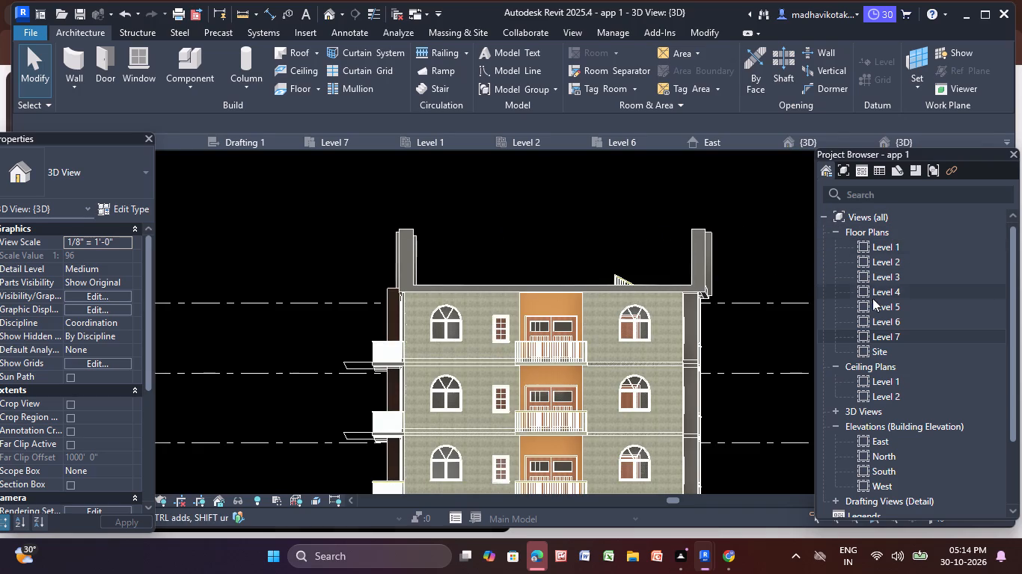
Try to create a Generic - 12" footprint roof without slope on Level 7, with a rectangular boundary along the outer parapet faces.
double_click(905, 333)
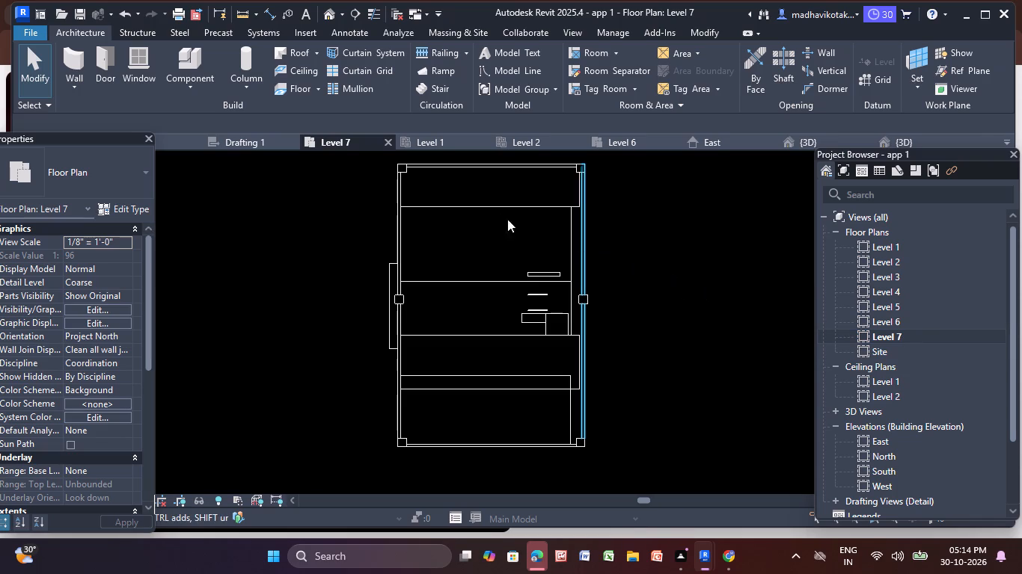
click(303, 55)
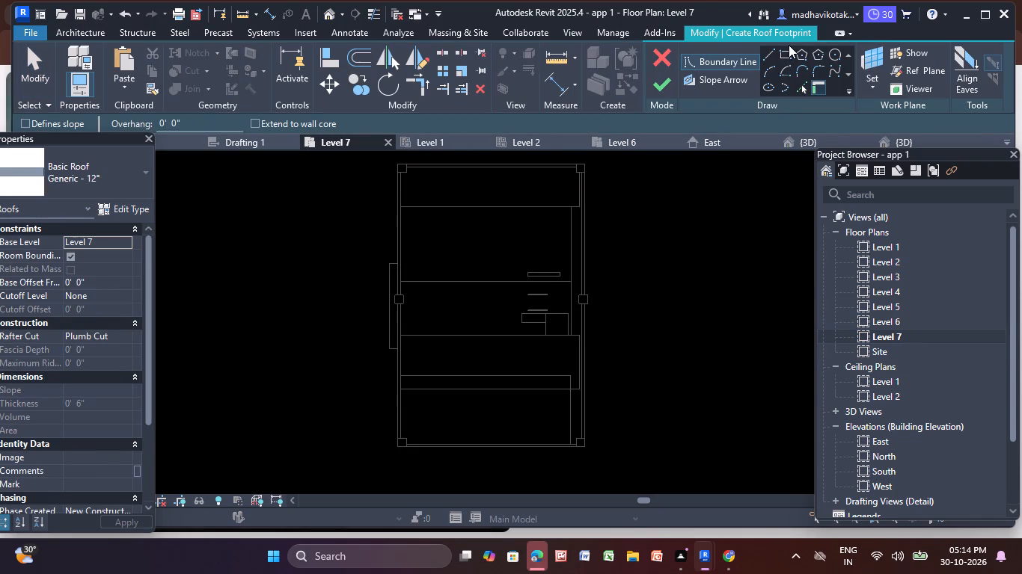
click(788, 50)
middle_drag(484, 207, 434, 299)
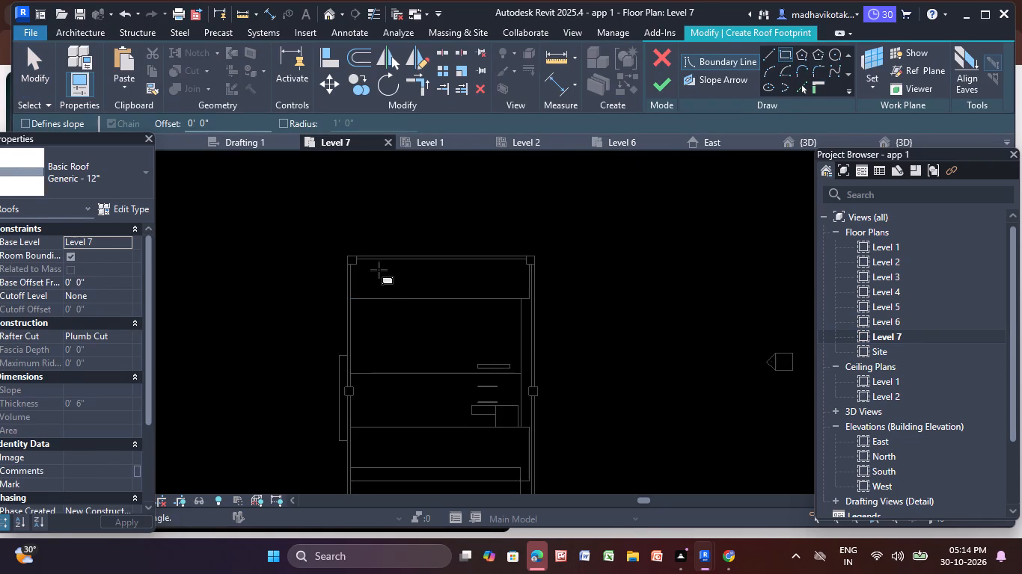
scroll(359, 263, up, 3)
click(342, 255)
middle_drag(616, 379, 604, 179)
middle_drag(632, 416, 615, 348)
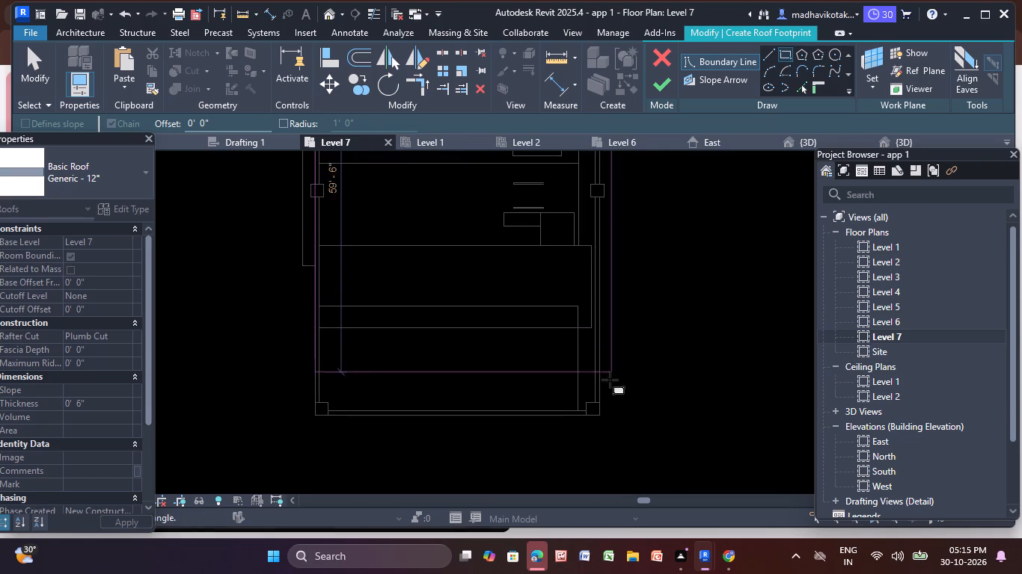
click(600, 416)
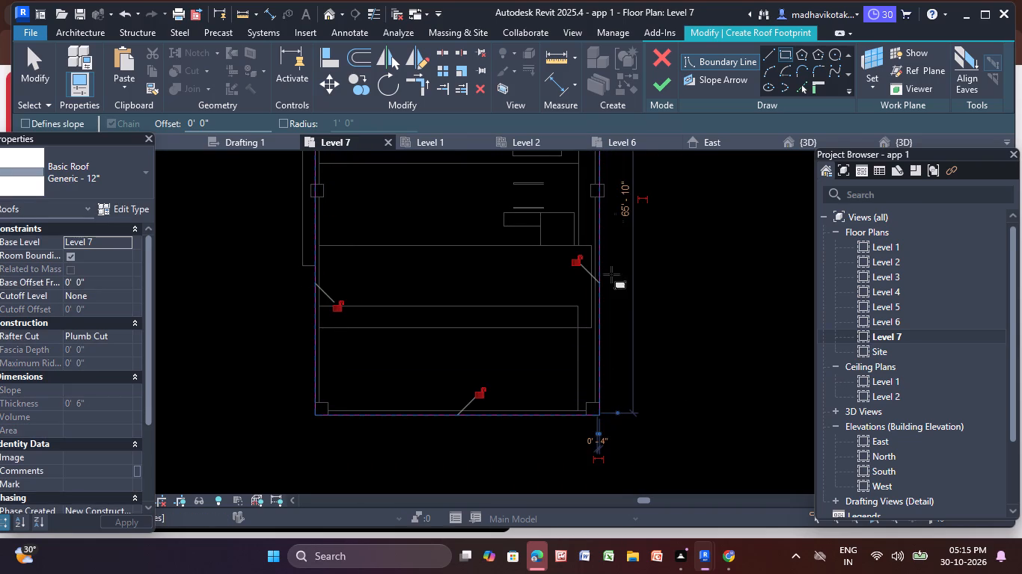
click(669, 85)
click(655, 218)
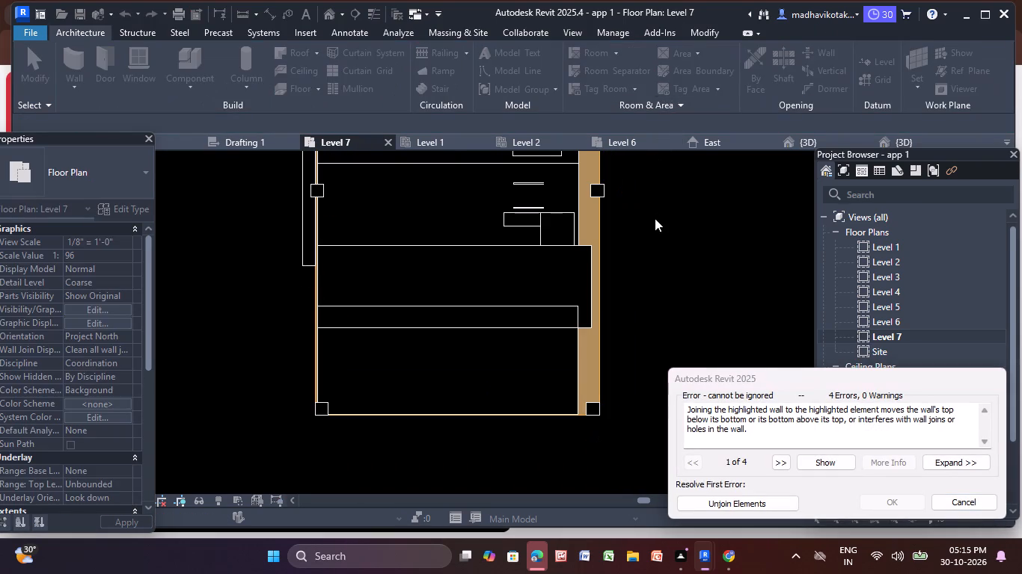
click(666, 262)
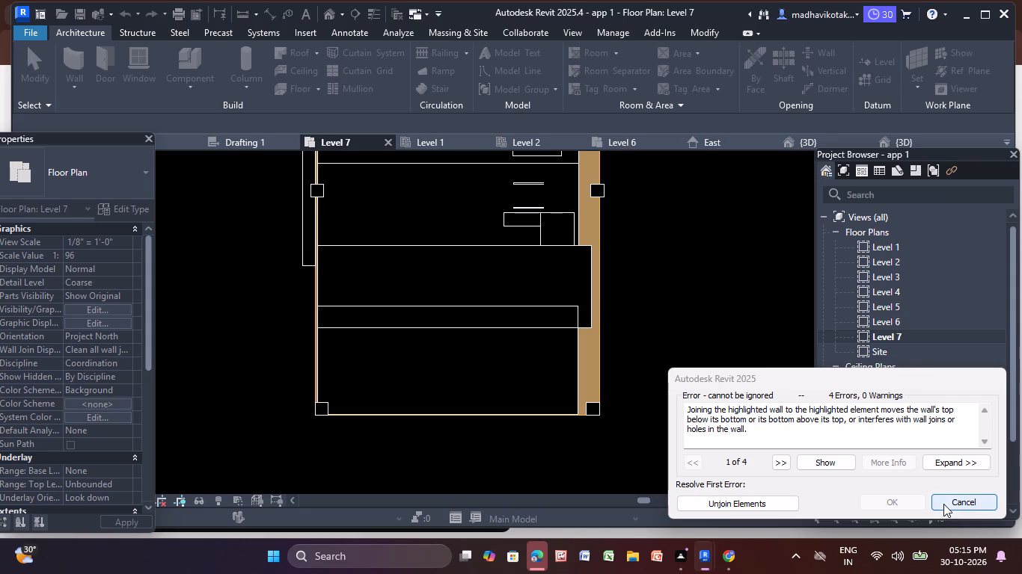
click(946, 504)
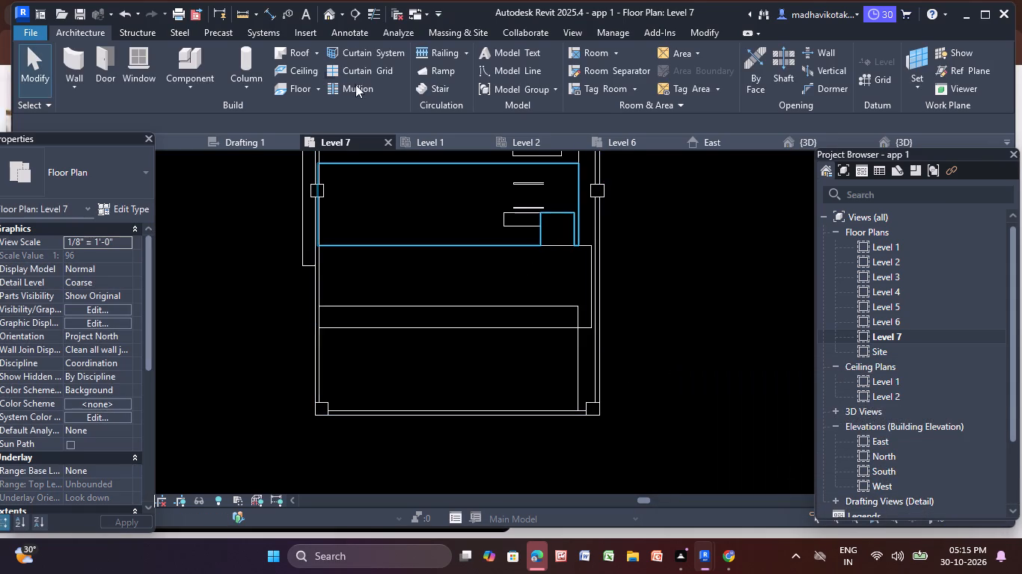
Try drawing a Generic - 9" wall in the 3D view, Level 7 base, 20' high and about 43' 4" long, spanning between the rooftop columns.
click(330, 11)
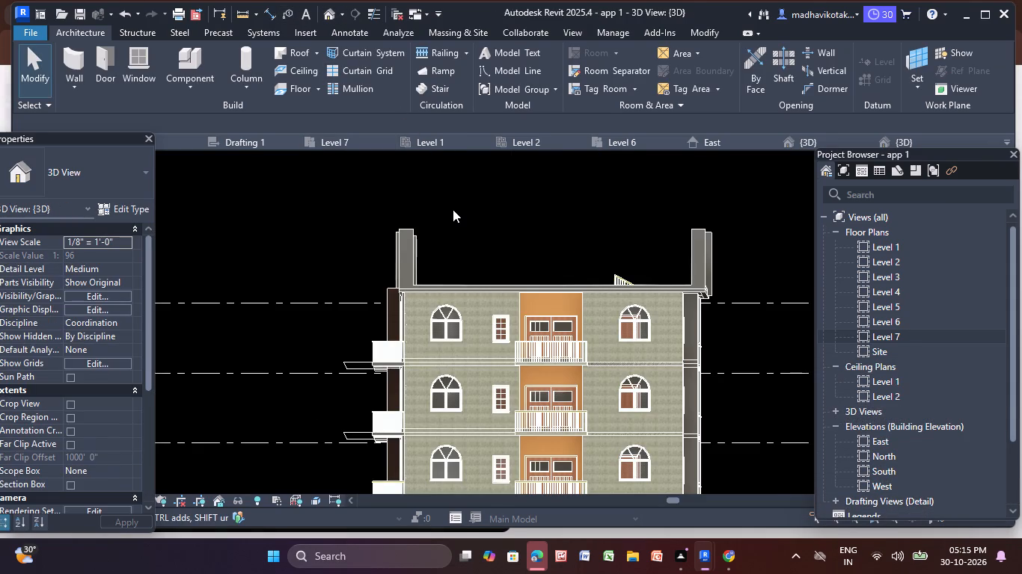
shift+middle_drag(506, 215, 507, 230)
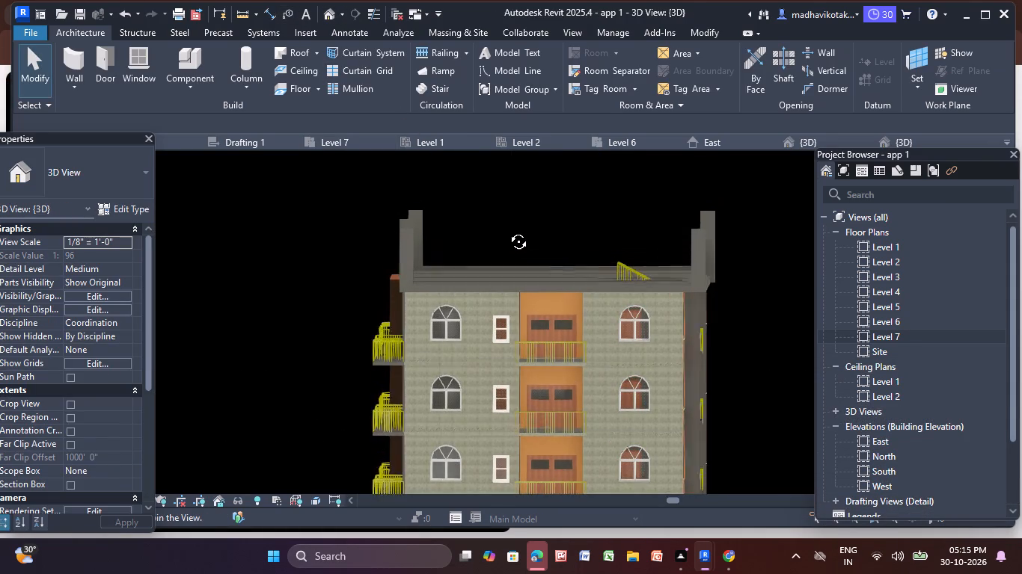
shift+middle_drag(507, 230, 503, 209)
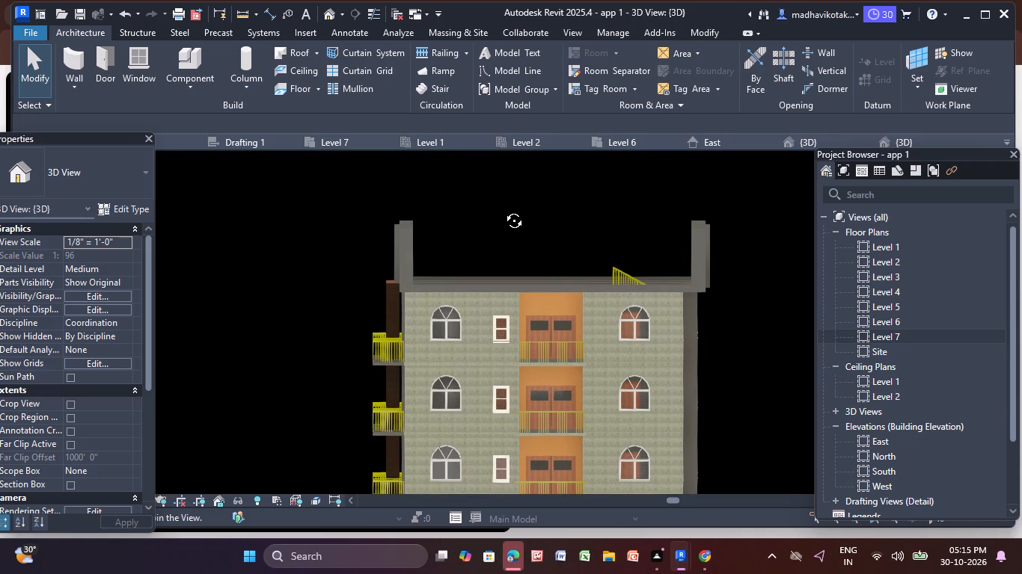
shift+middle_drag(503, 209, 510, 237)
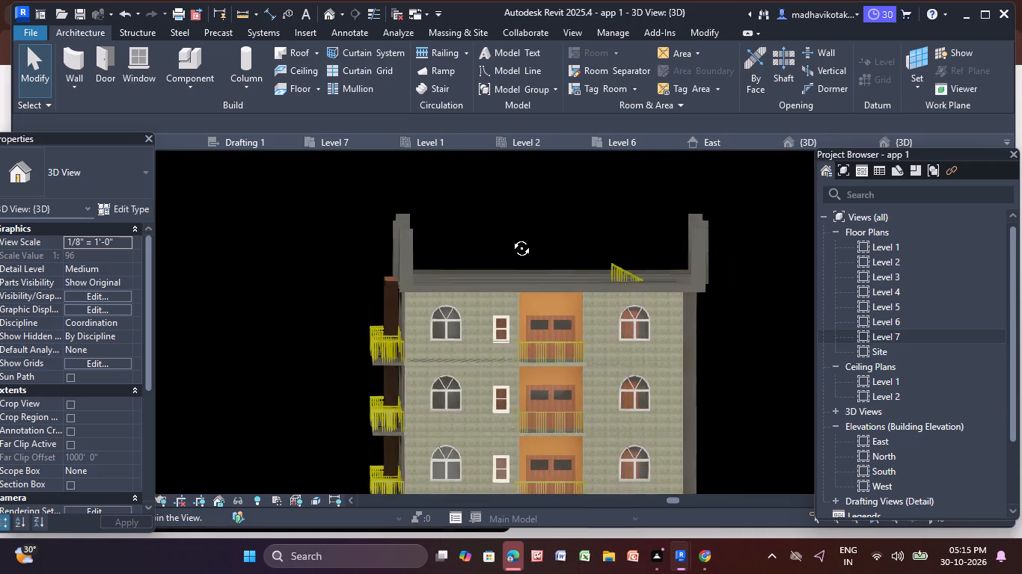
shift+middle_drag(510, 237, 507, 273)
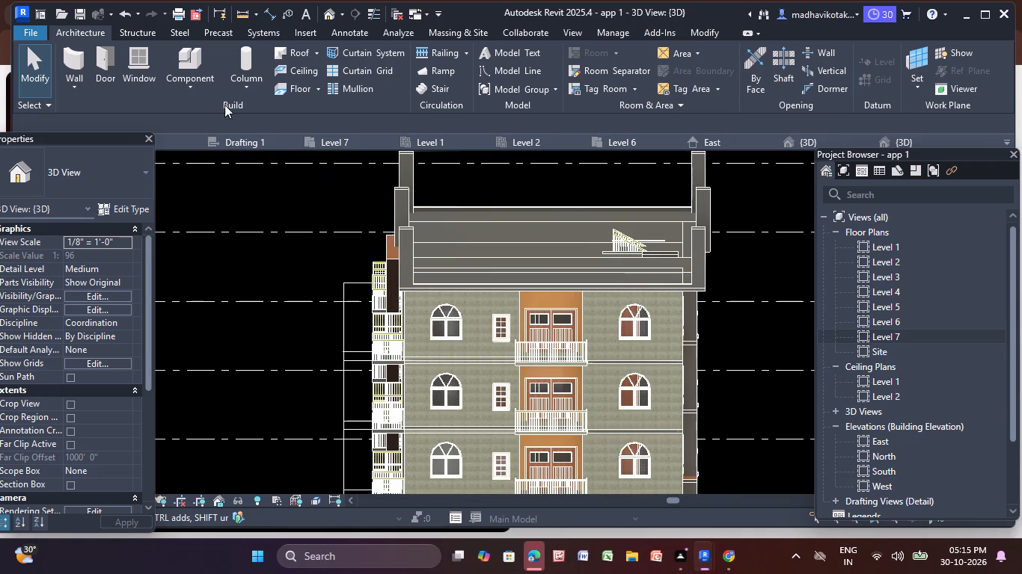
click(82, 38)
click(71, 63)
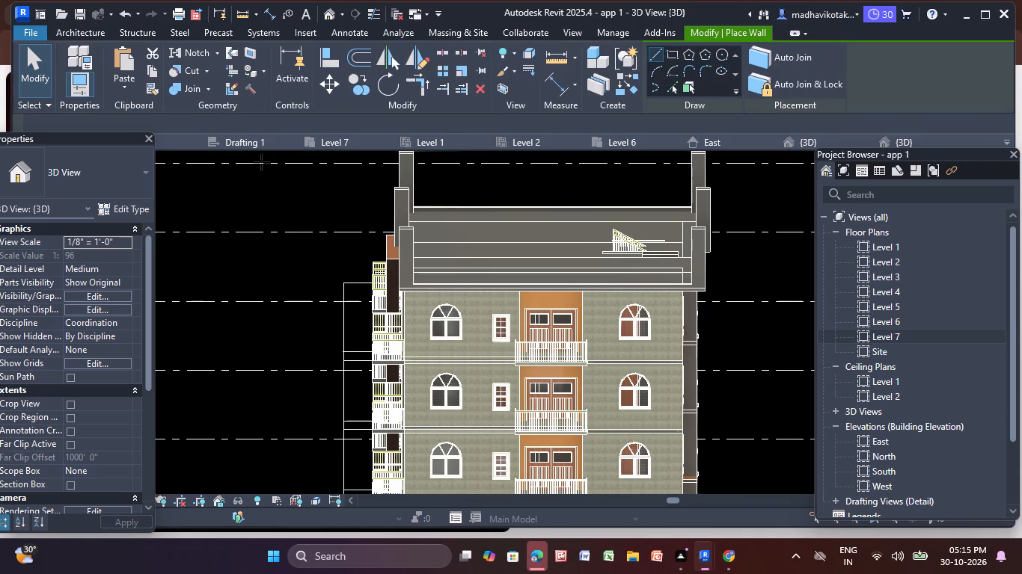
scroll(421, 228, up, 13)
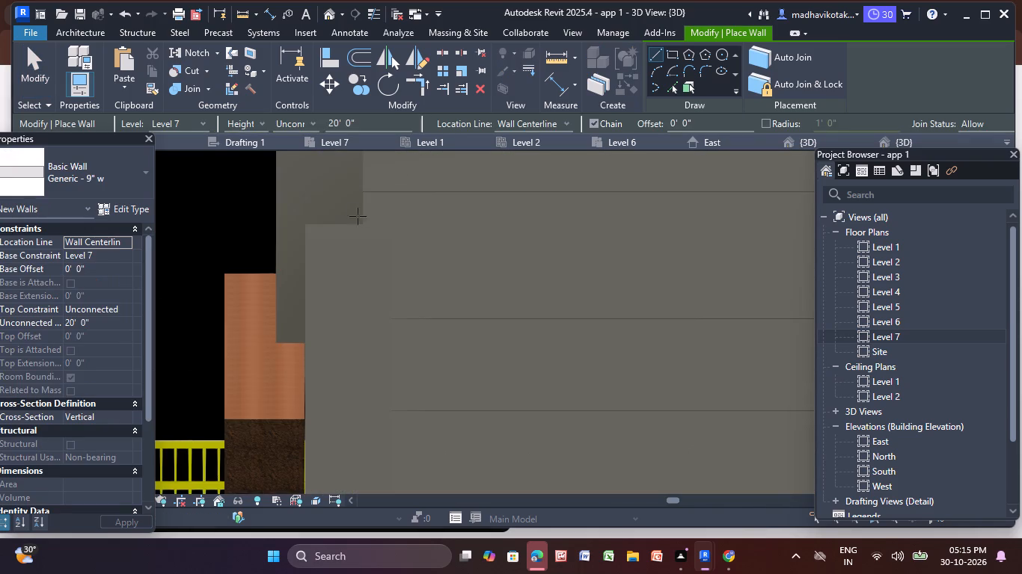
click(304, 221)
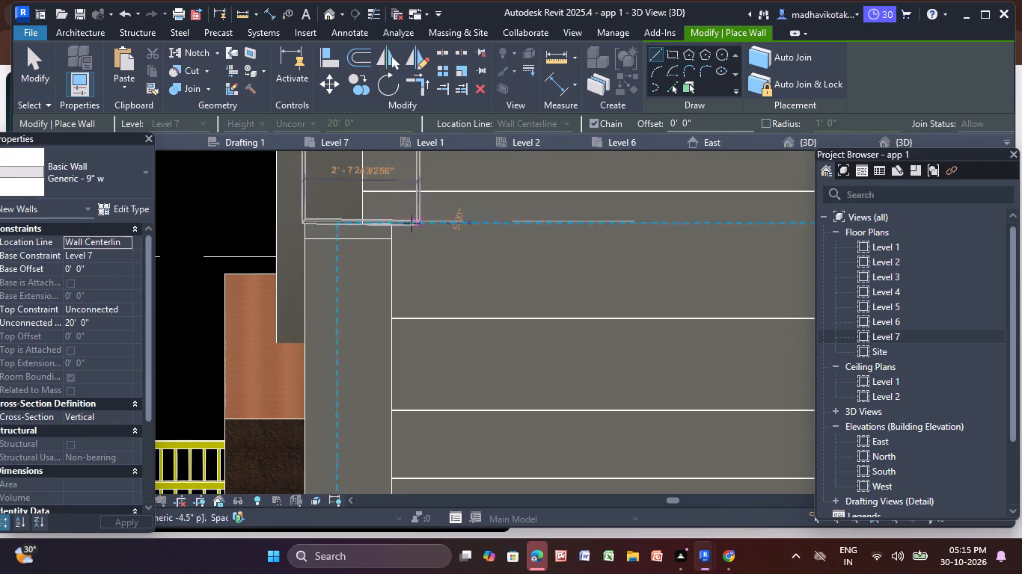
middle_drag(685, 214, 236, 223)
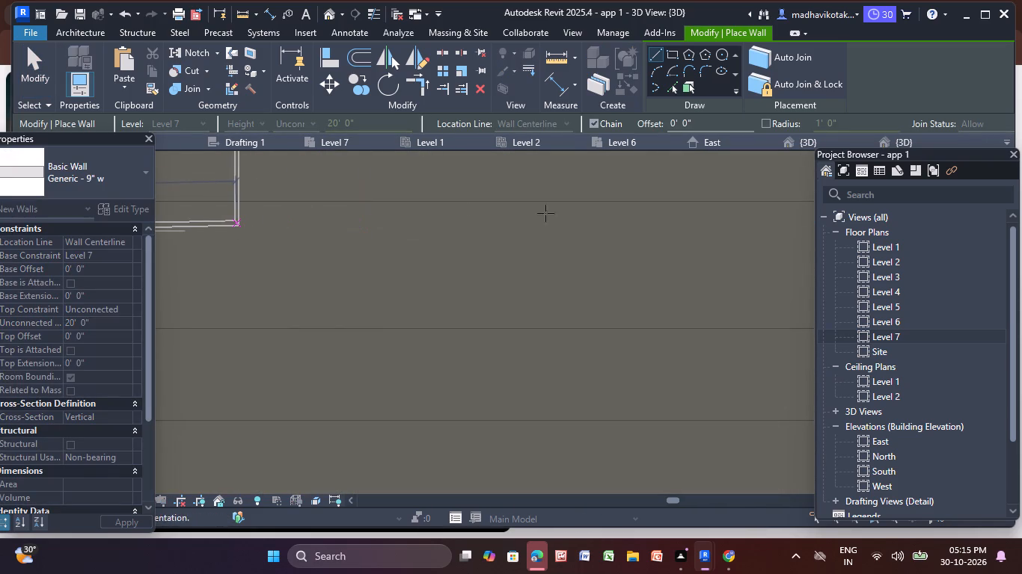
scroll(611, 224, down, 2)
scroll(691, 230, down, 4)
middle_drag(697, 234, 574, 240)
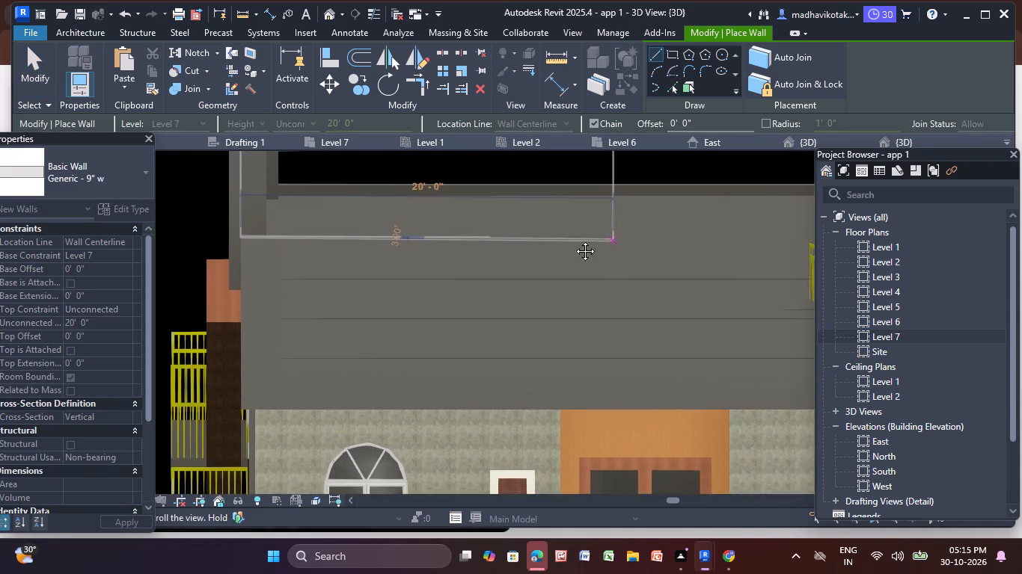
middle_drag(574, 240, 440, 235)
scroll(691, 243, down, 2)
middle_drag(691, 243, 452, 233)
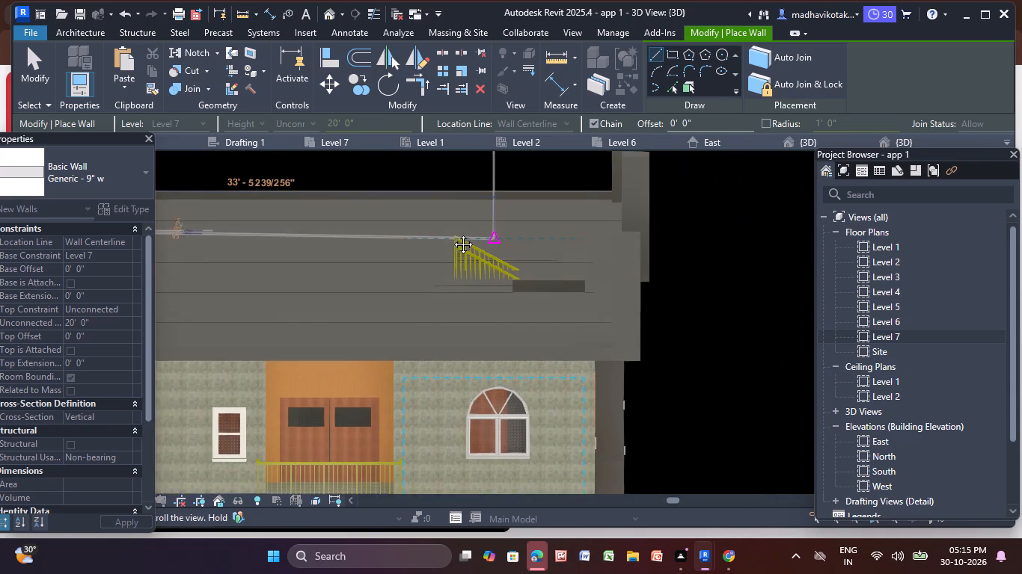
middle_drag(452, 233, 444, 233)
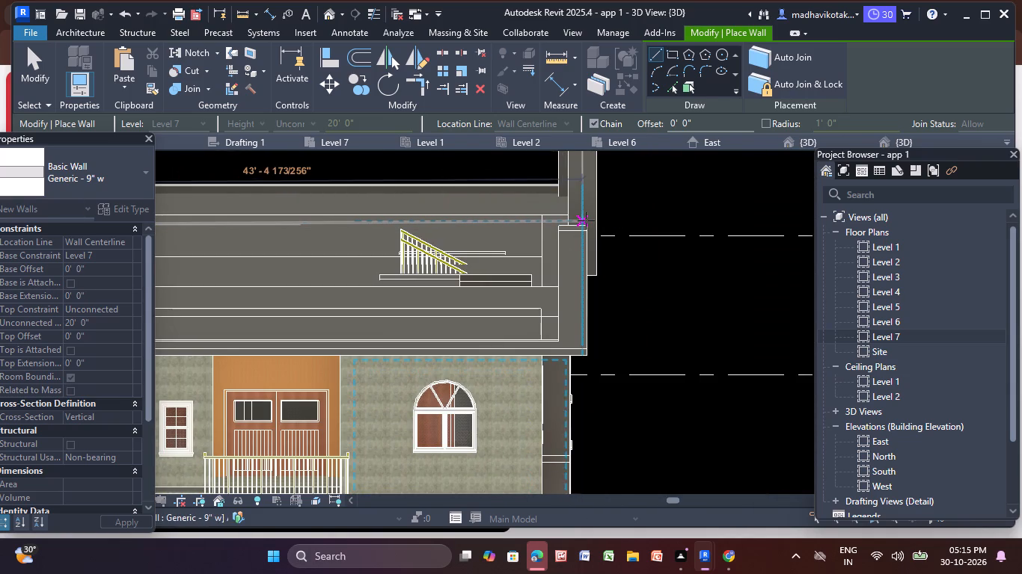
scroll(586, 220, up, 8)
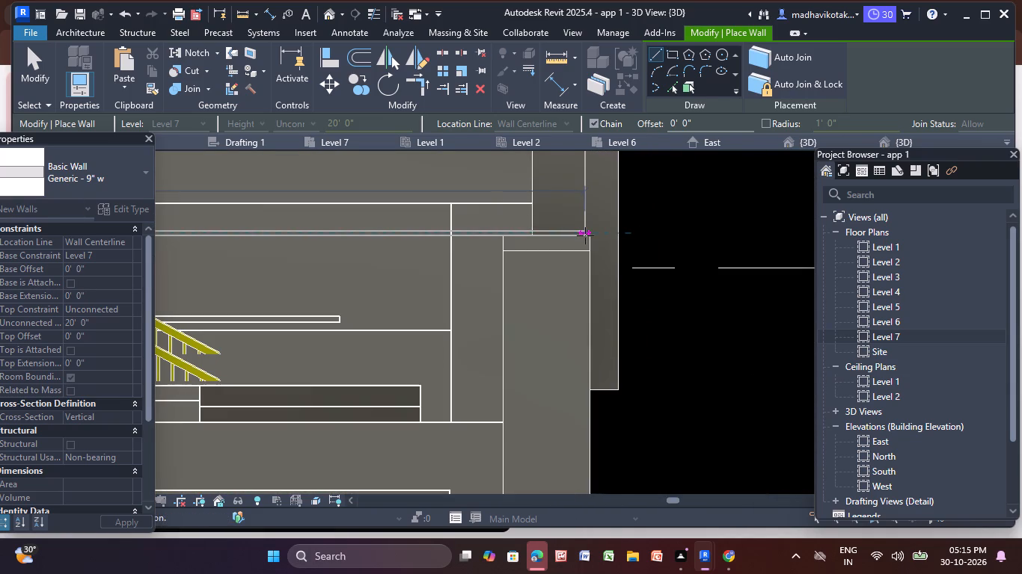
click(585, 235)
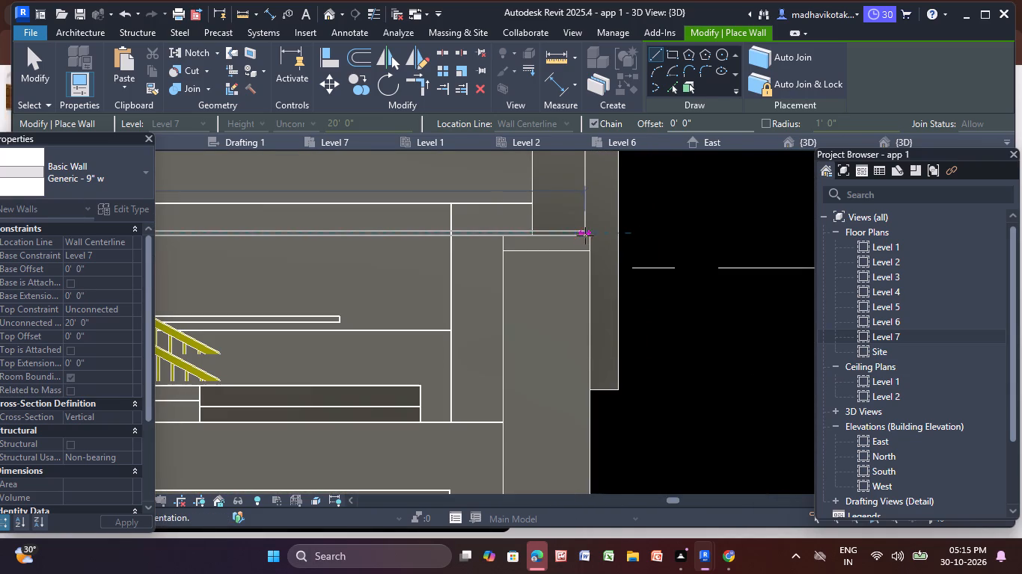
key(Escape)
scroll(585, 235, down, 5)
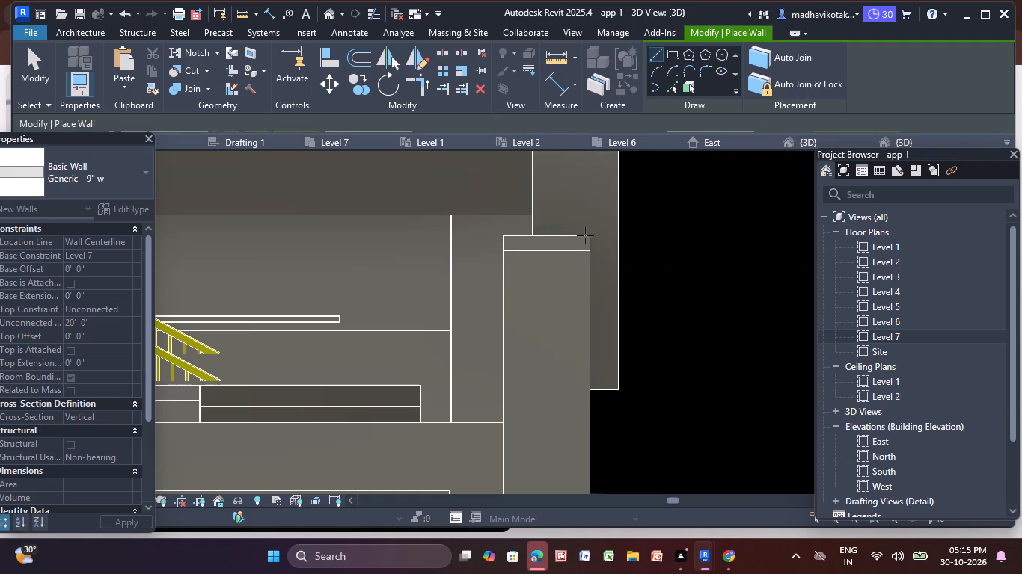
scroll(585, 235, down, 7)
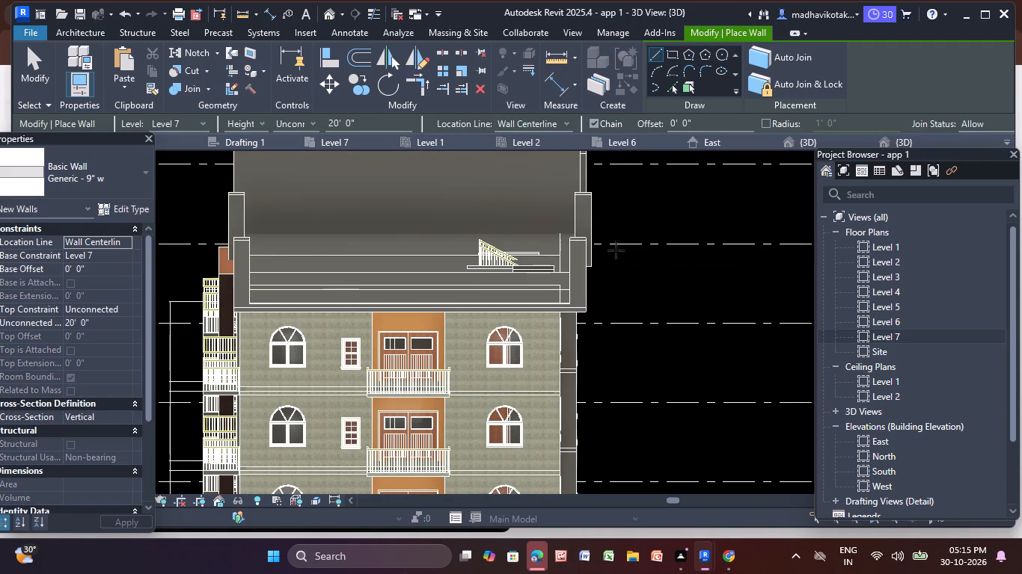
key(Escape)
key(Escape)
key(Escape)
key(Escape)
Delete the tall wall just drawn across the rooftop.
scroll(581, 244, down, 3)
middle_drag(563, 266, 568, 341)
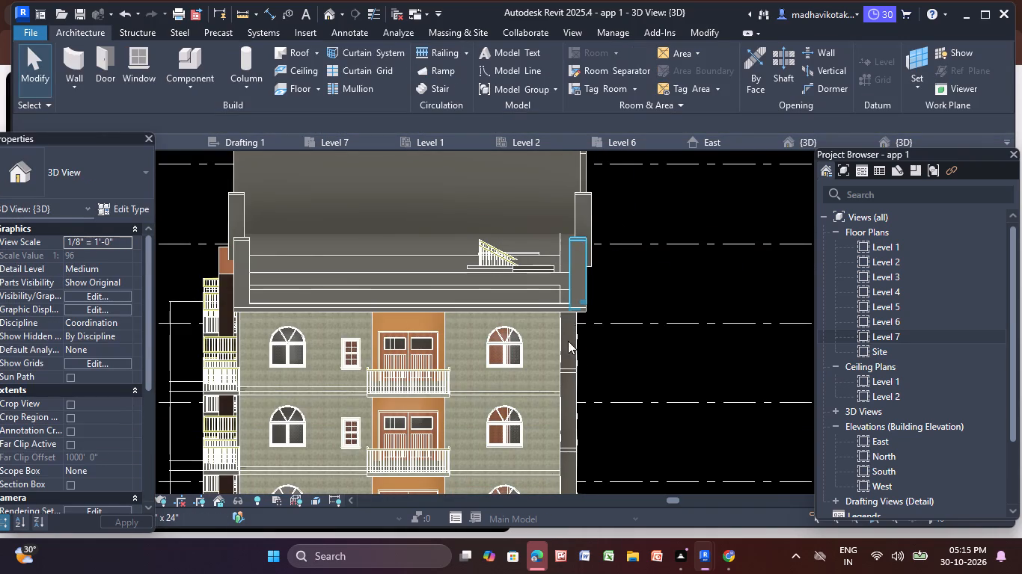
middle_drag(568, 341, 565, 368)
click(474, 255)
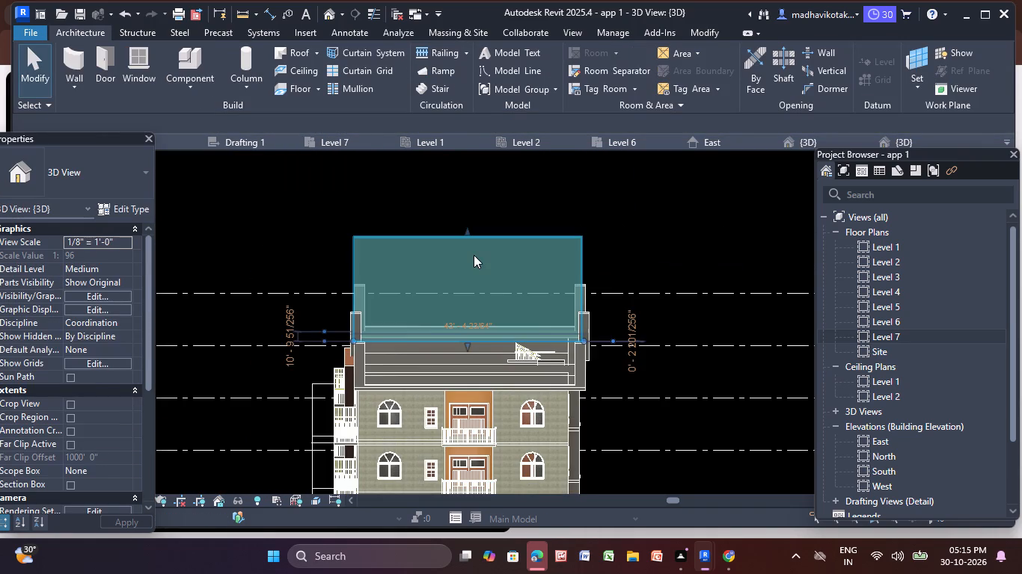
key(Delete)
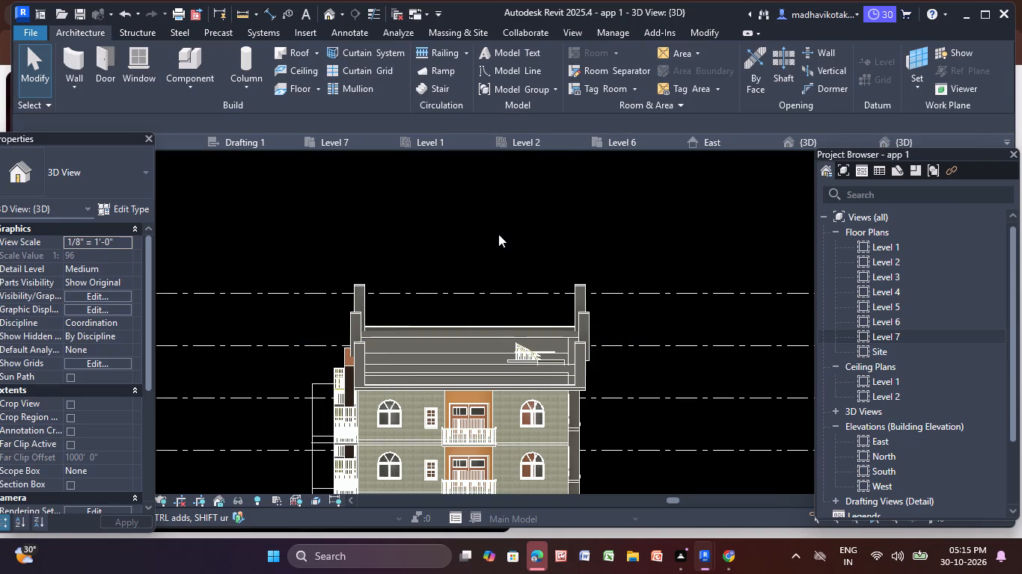
Start a new in-place model in the Generic Models category, keeping the default name.
middle_drag(496, 236, 513, 206)
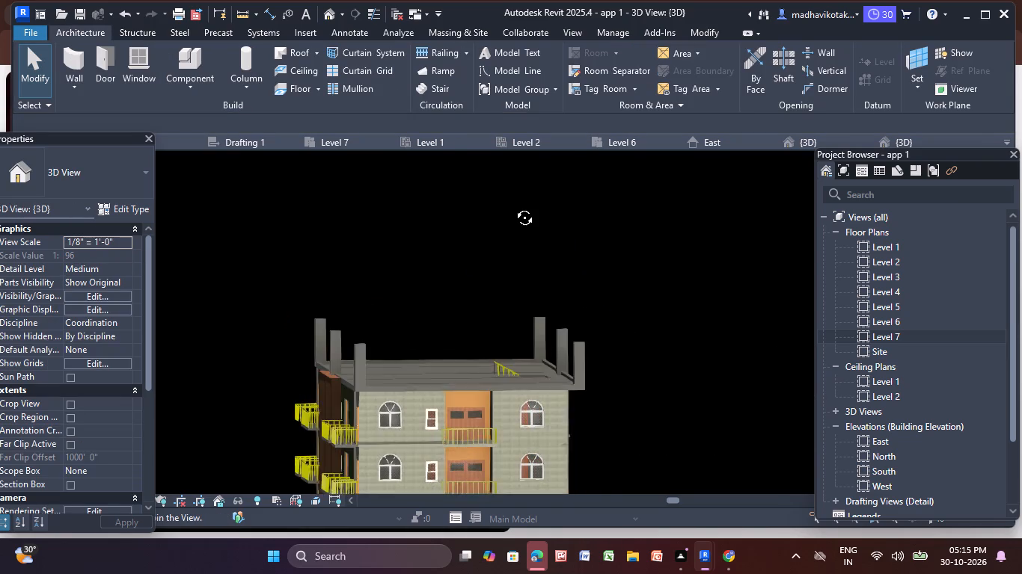
middle_drag(513, 206, 493, 217)
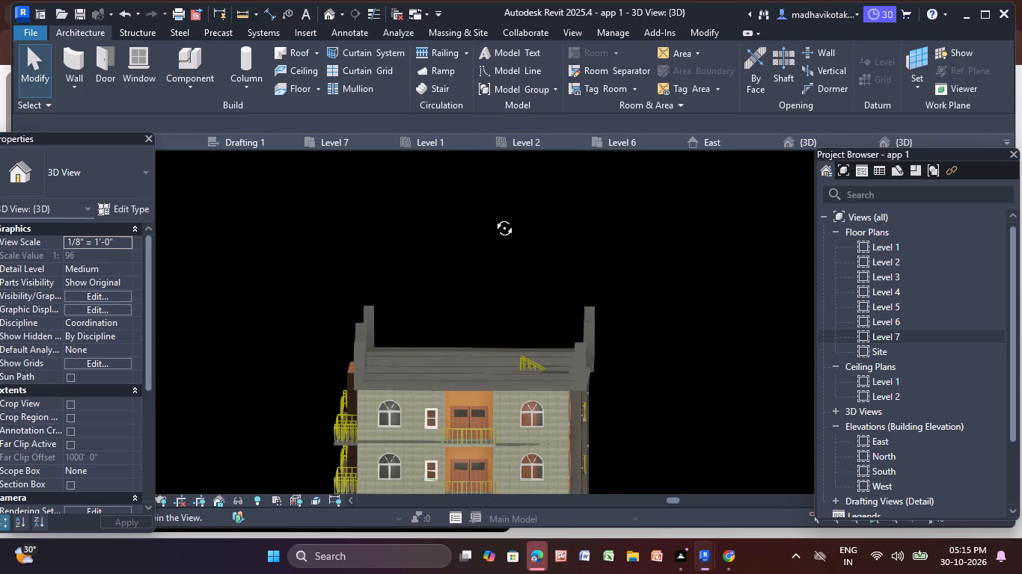
middle_drag(493, 217, 495, 215)
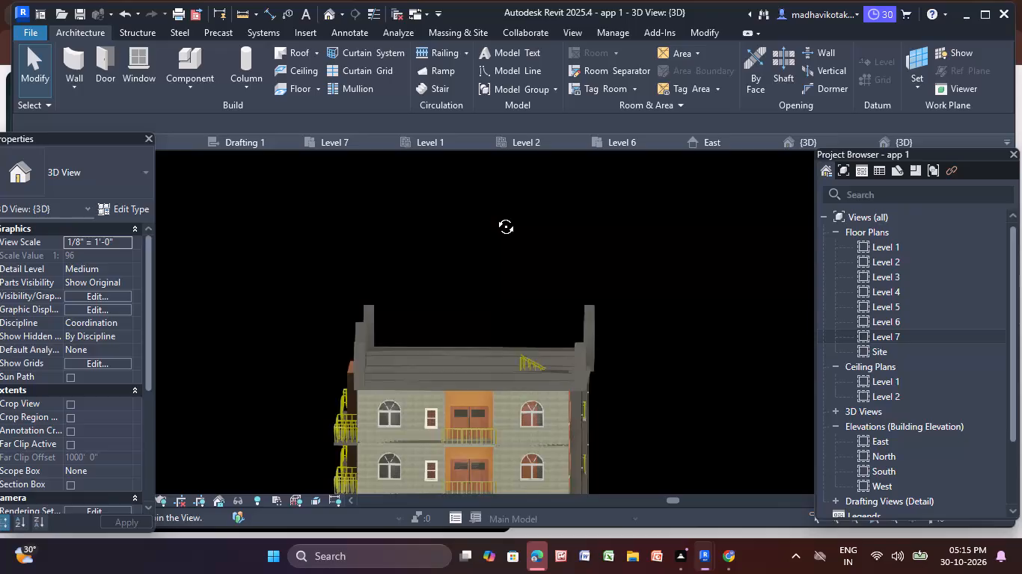
middle_drag(495, 215, 498, 213)
click(189, 90)
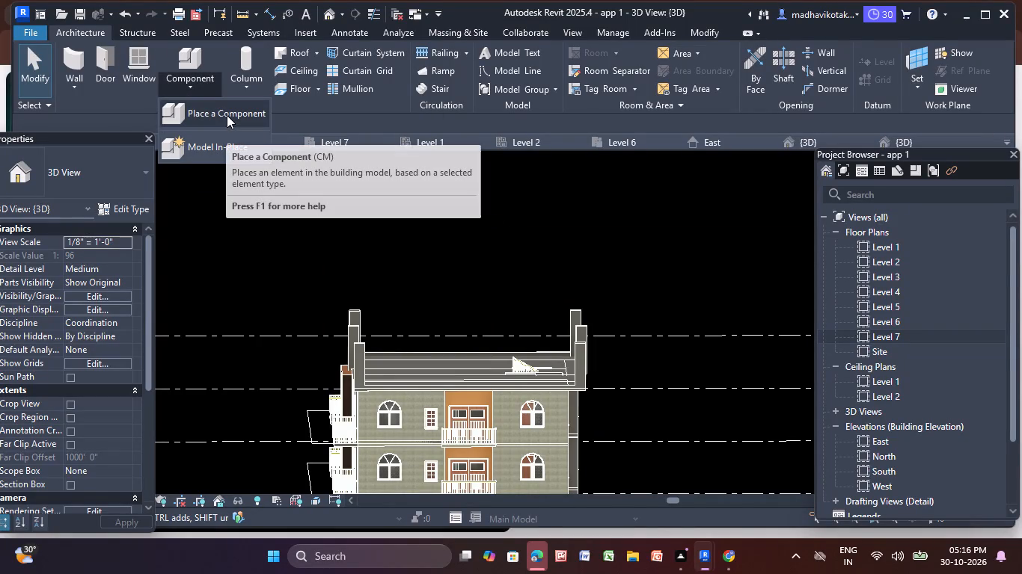
click(189, 143)
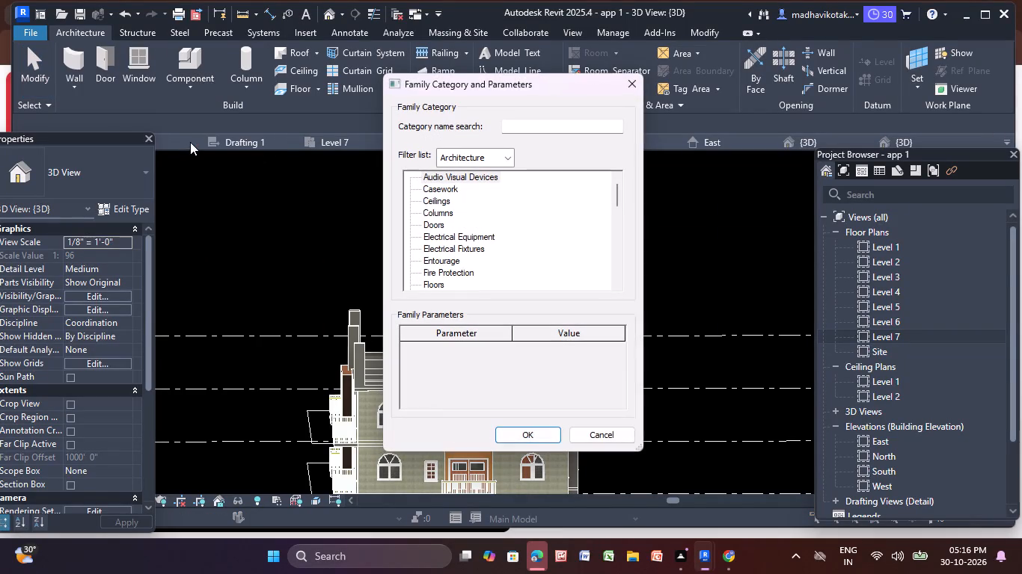
scroll(508, 231, down, 8)
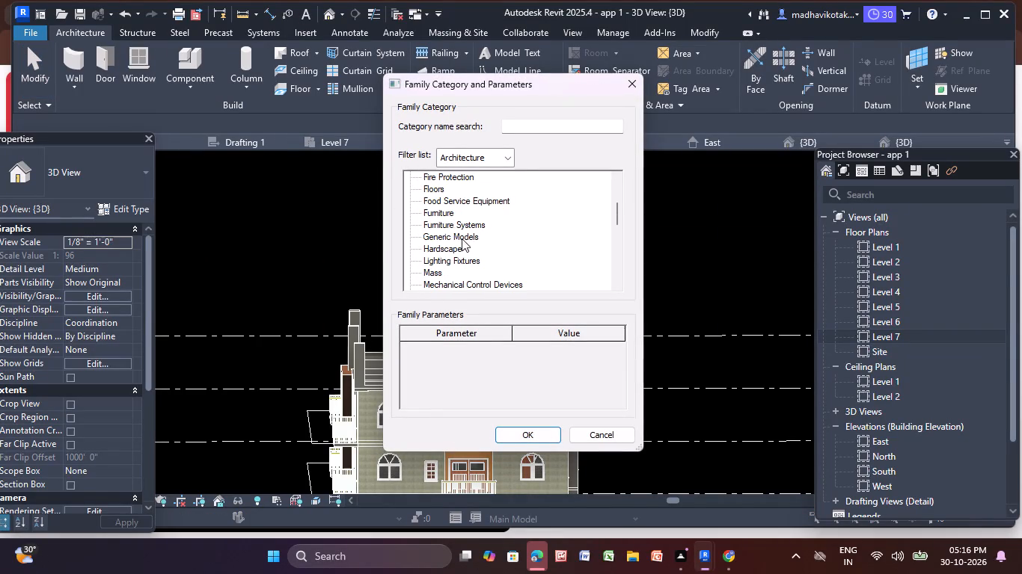
click(459, 238)
click(536, 449)
click(531, 439)
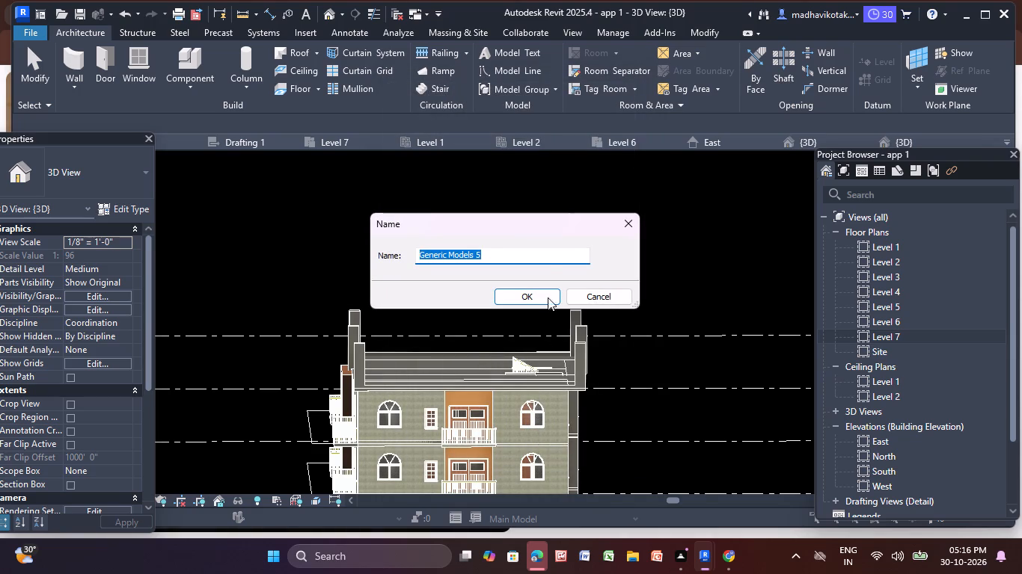
click(541, 291)
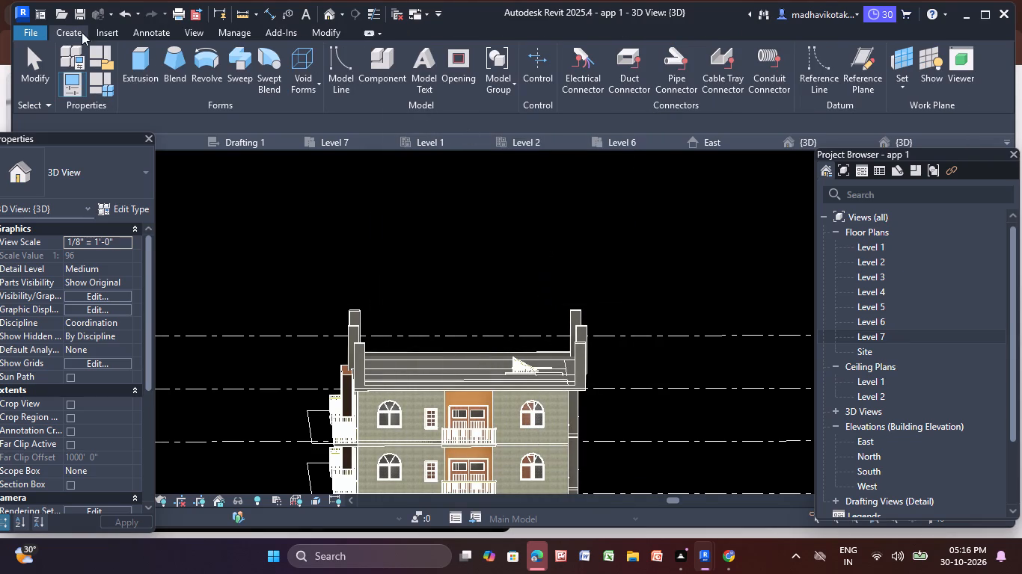
Start an extrusion and set its work plane by picking the roof edge near the southeast corner column in the Level 7 floor plan.
click(143, 61)
click(143, 61)
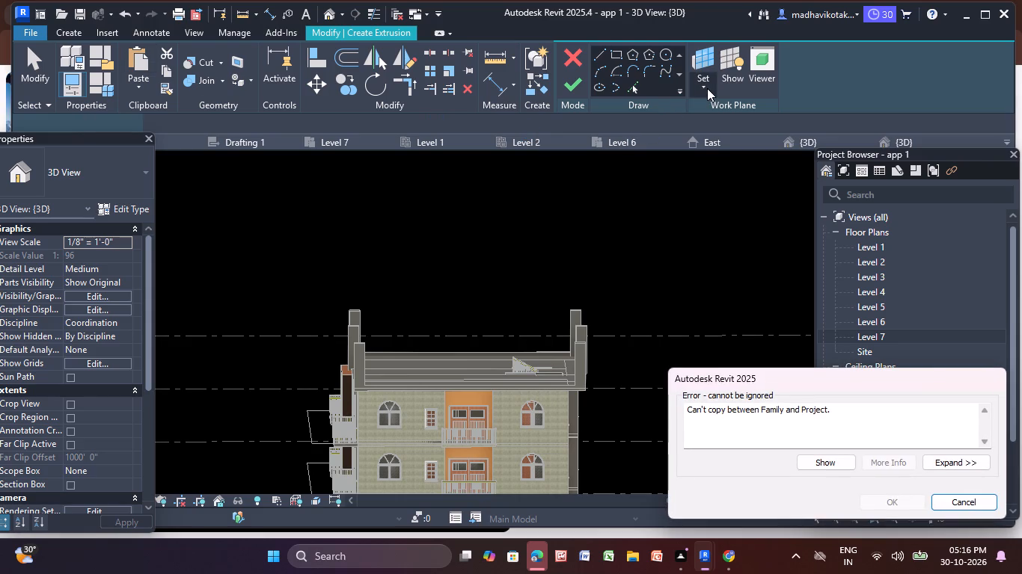
click(974, 500)
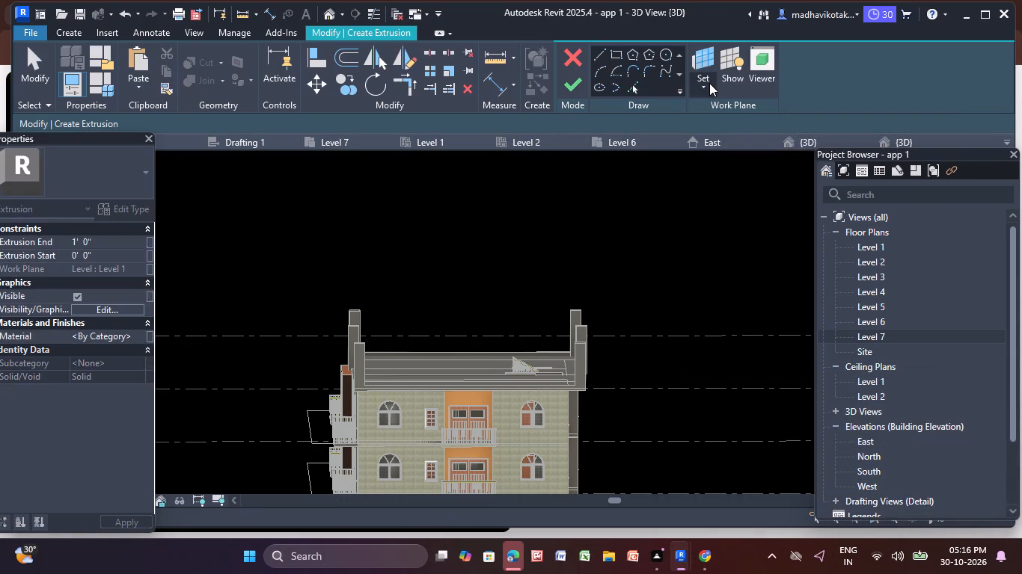
click(703, 87)
click(739, 146)
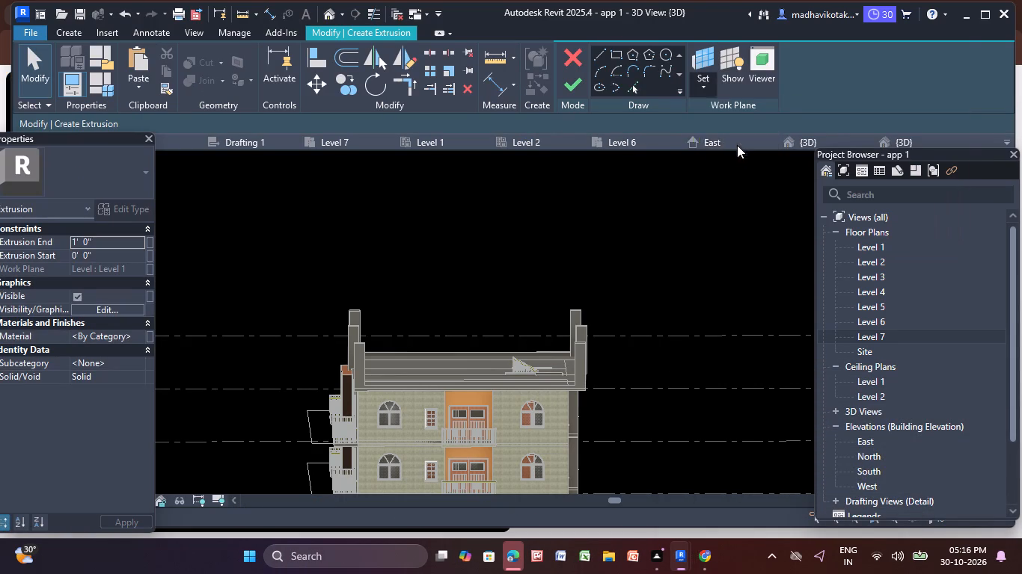
double_click(896, 331)
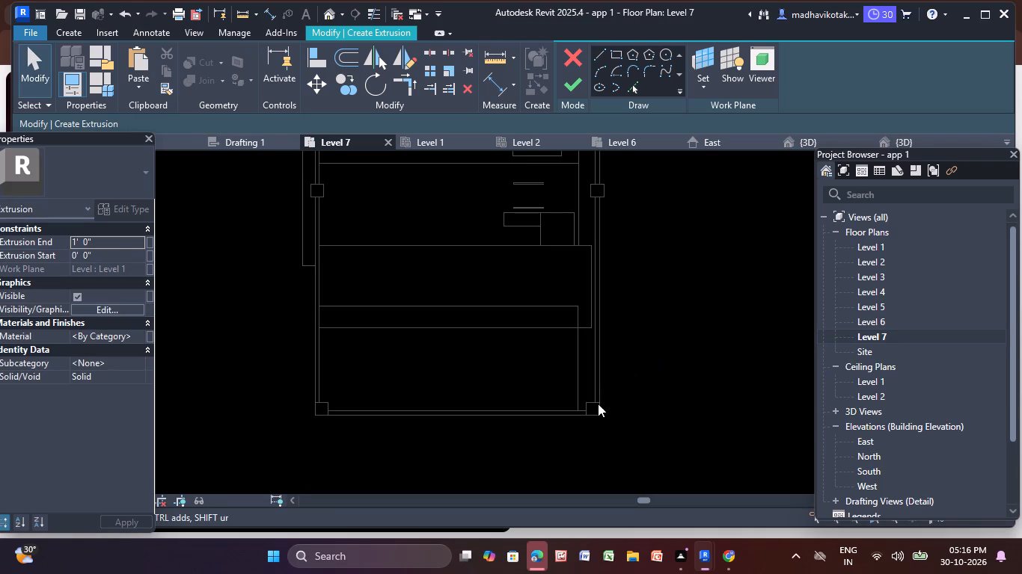
click(702, 96)
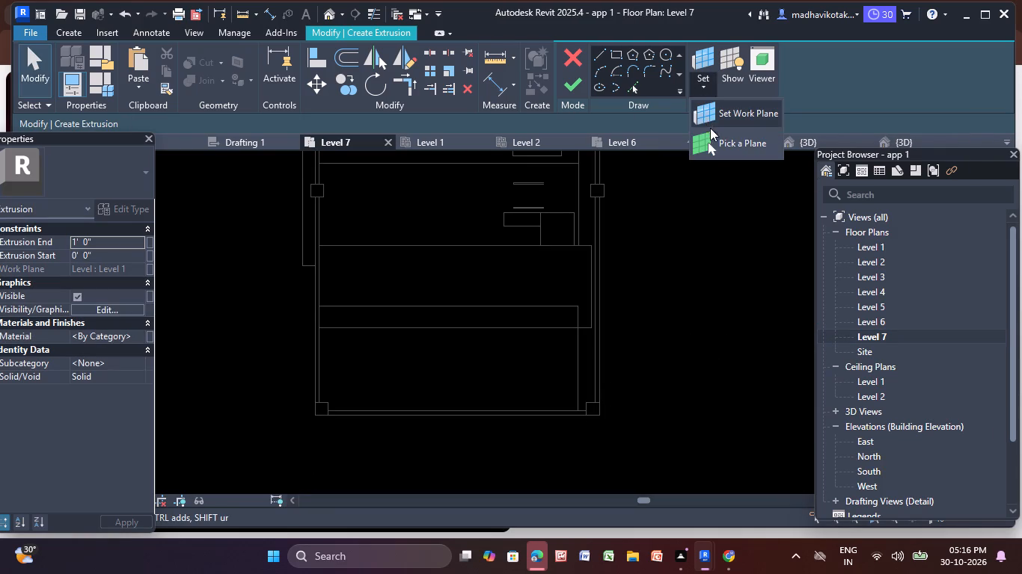
click(719, 146)
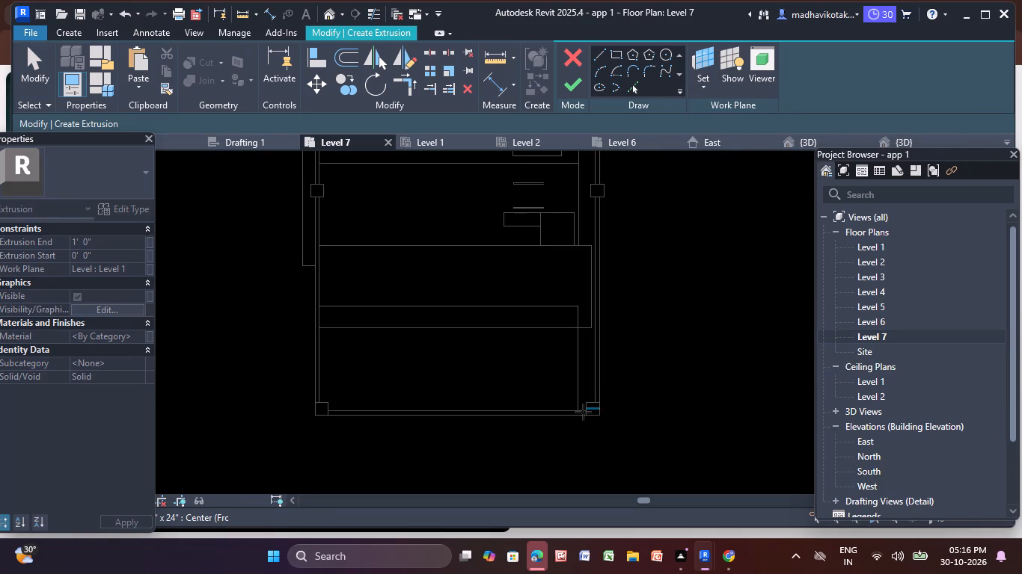
click(576, 416)
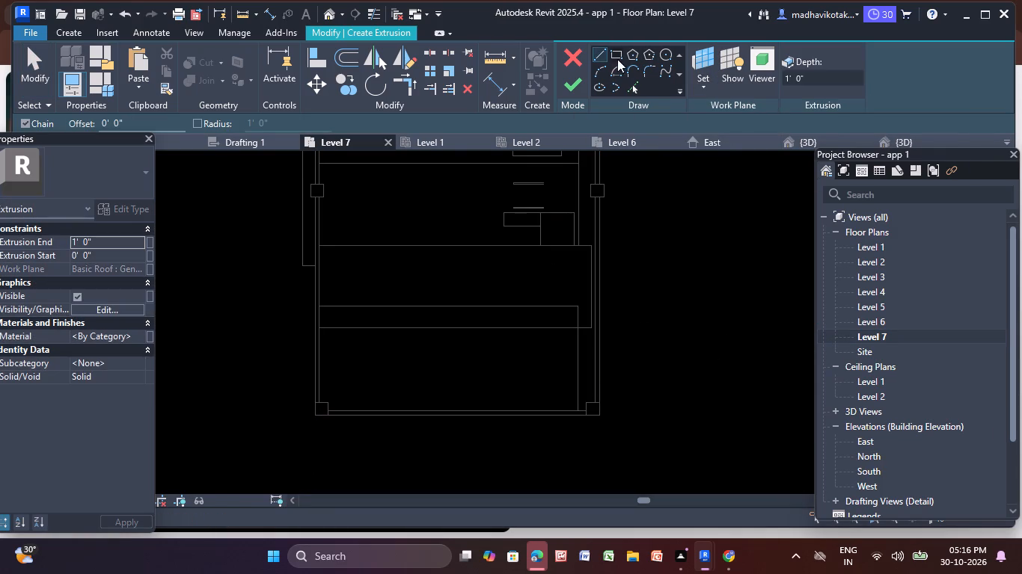
Sketch a rectangle tracing the outline of the northwest corner column and finish the extrusion with a 1' 0" depth.
click(608, 53)
middle_drag(378, 240, 352, 383)
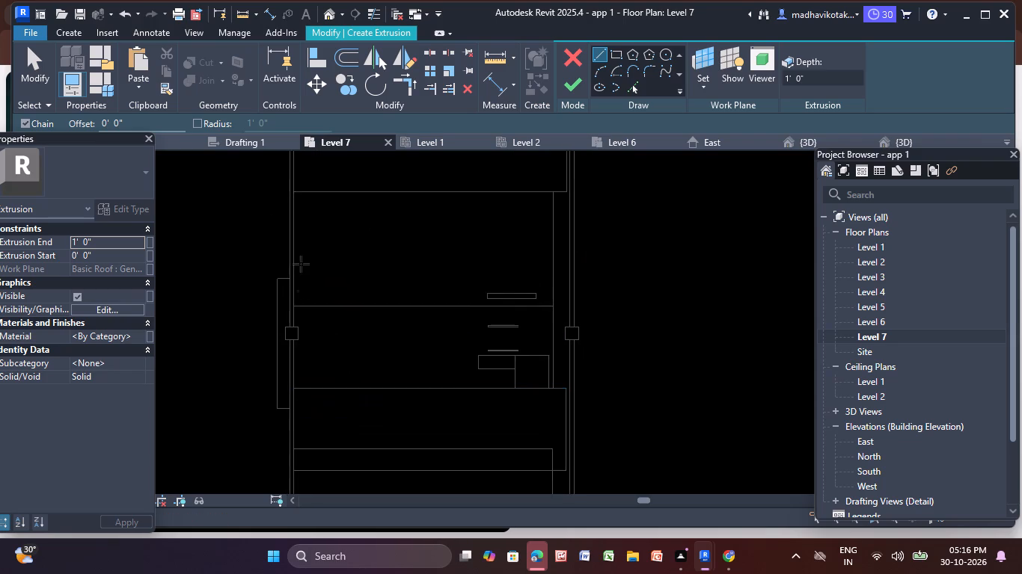
middle_drag(302, 261, 307, 383)
scroll(292, 255, up, 4)
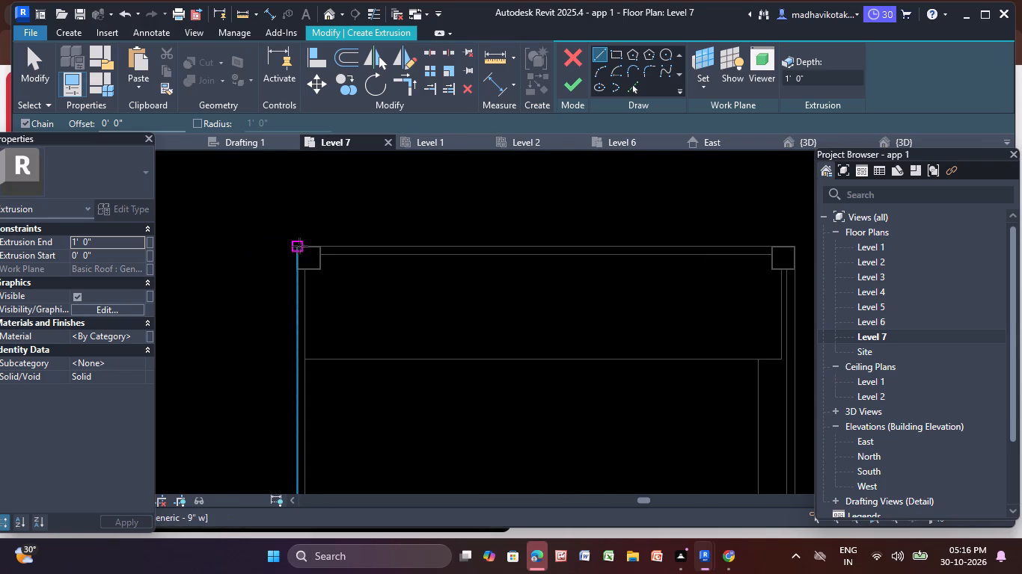
click(298, 246)
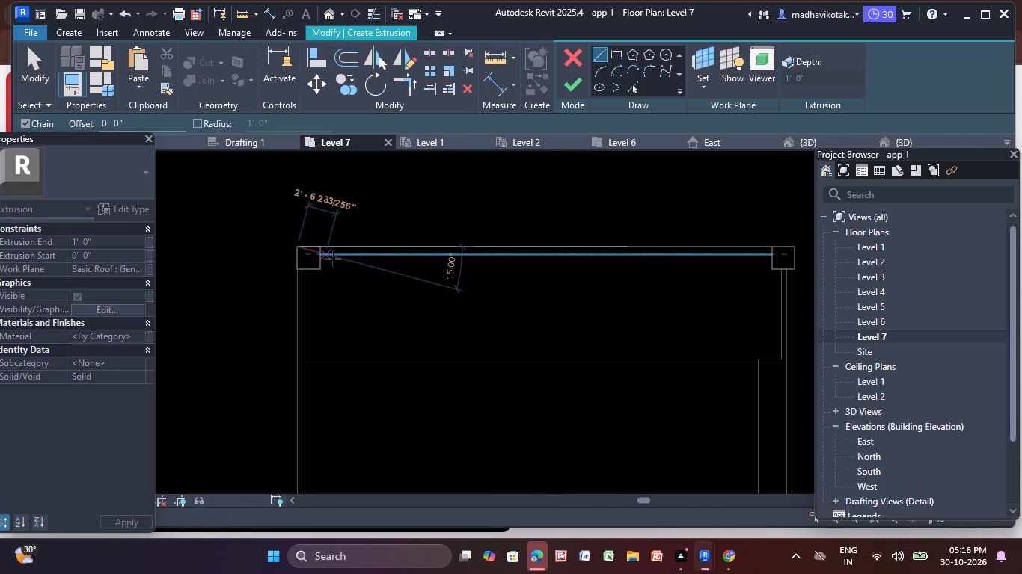
click(621, 50)
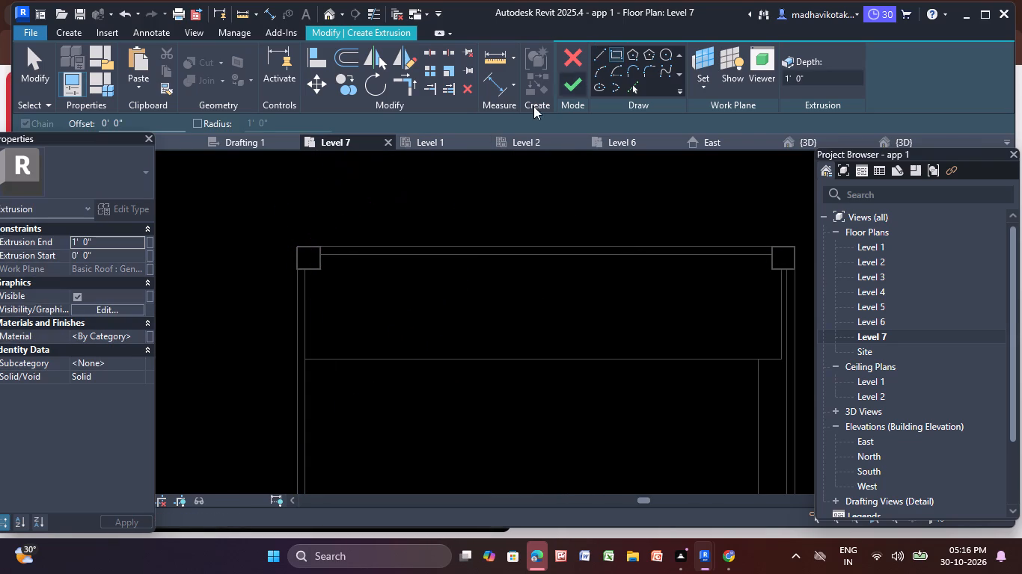
scroll(299, 259, up, 8)
click(298, 229)
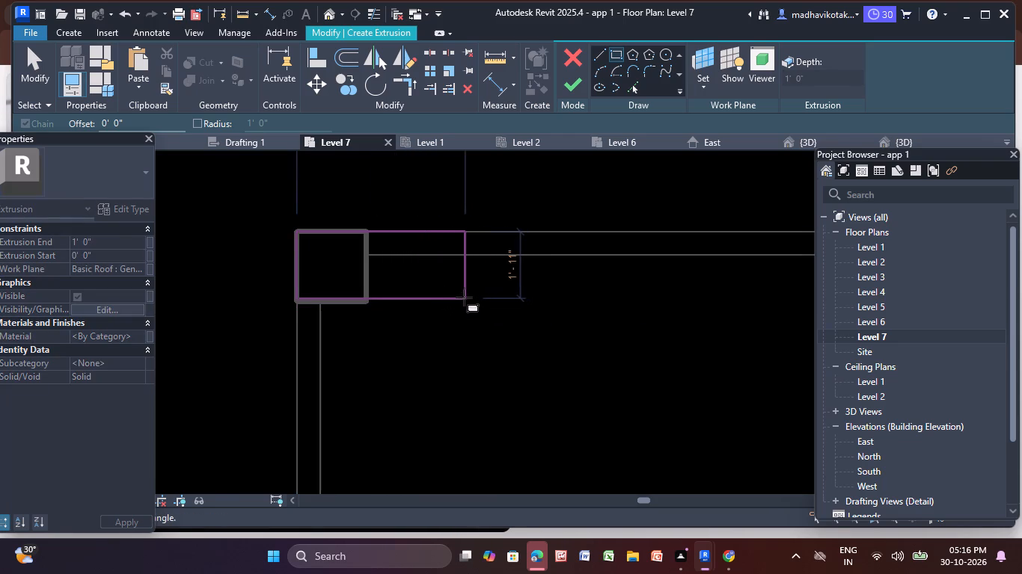
click(367, 306)
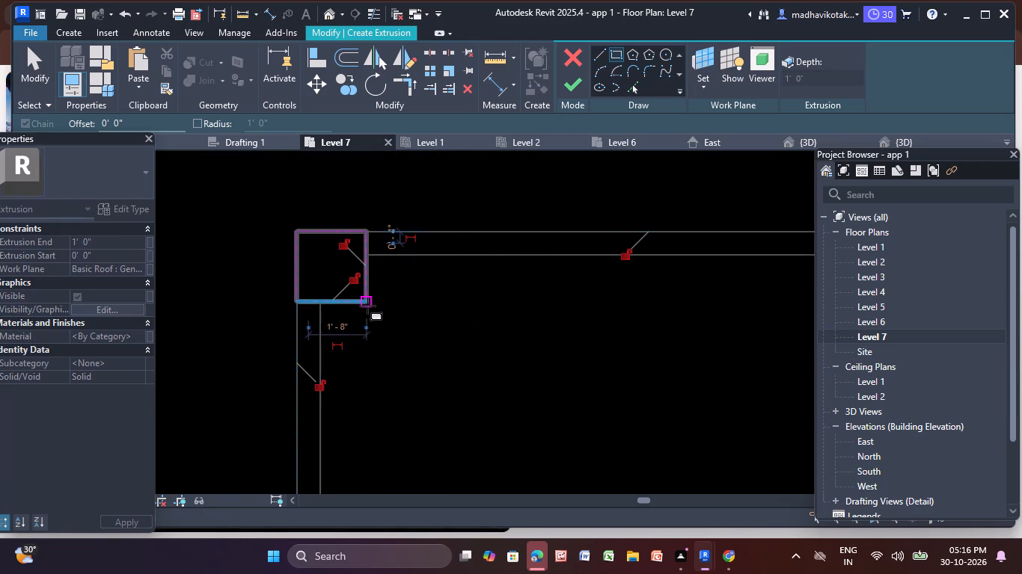
click(569, 91)
Finish the in-place model containing the column-sized extrusion.
scroll(525, 242, down, 2)
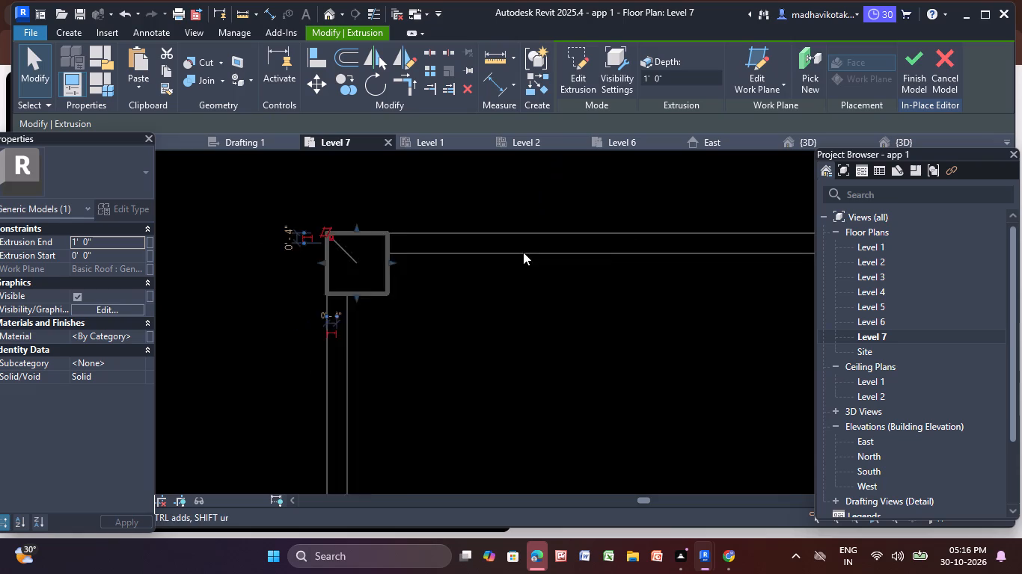
scroll(523, 252, down, 3)
middle_drag(517, 271, 388, 179)
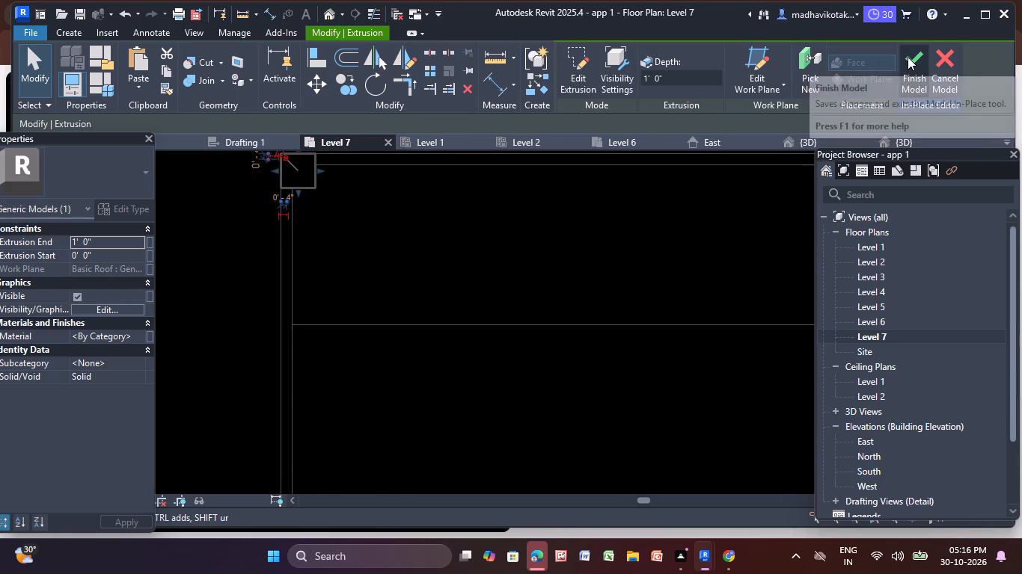
click(916, 57)
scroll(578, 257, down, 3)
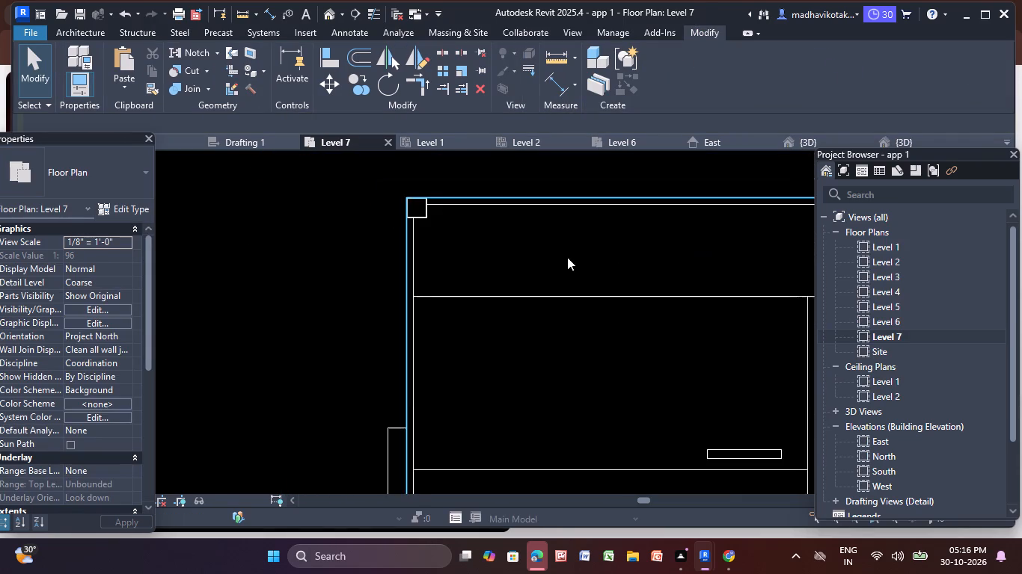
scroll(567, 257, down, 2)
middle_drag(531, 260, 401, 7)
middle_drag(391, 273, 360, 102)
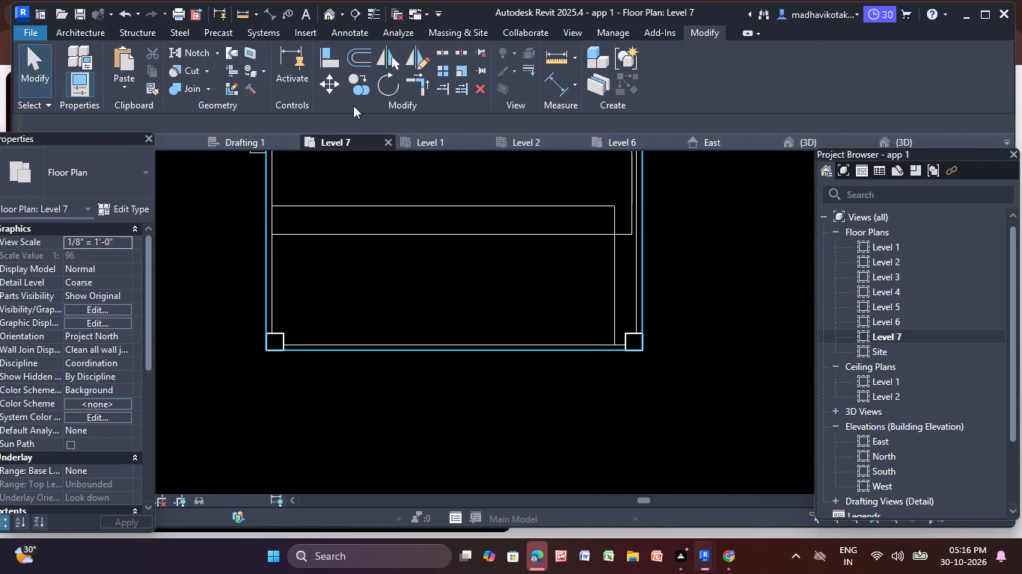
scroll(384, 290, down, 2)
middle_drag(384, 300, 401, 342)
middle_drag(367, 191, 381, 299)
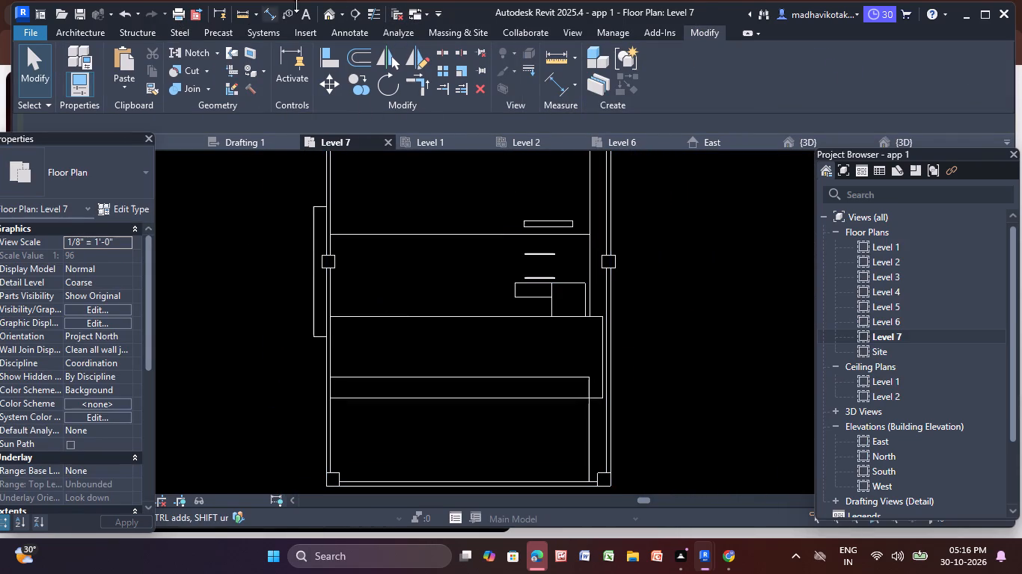
In the 3D view, stretch the new block's top face upward until it rises well above the northwest corner column.
click(329, 16)
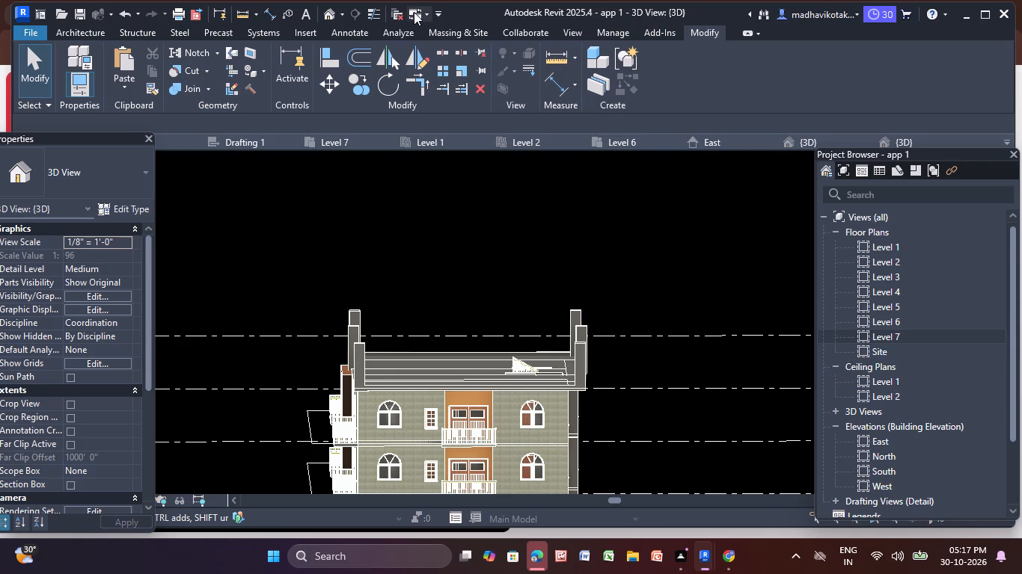
shift+middle_drag(465, 302, 365, 383)
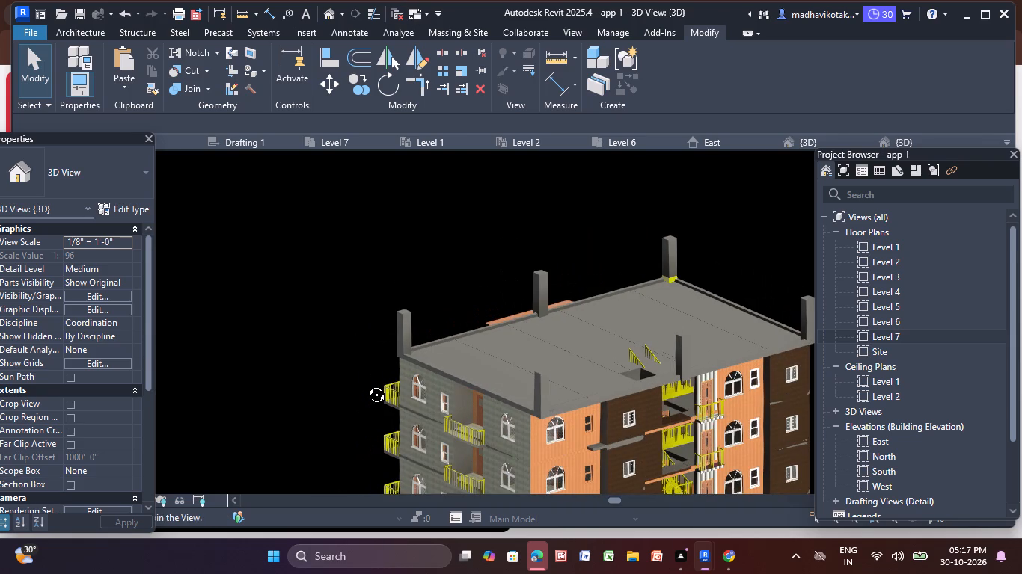
shift+middle_drag(365, 383, 472, 383)
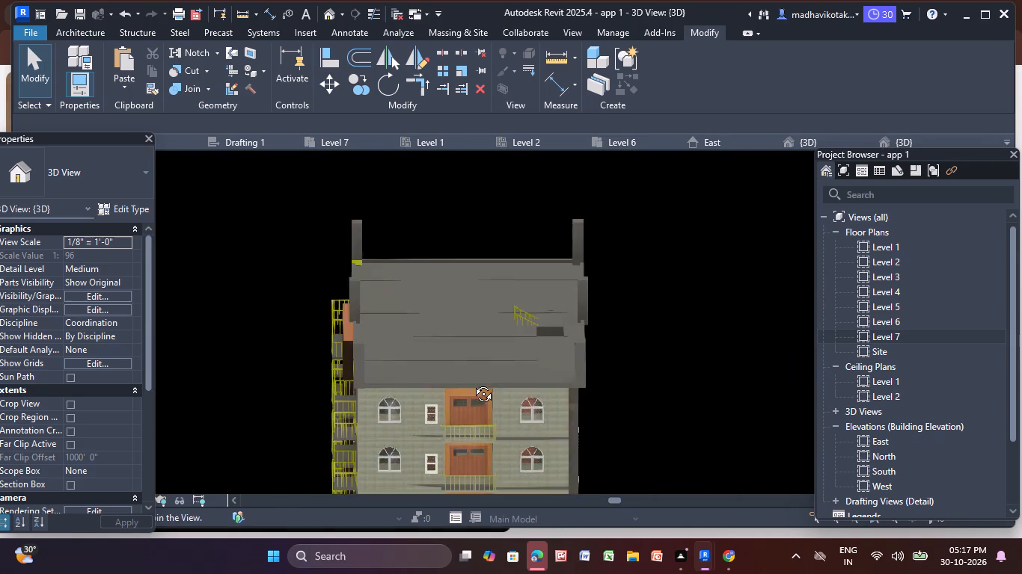
shift+middle_drag(472, 383, 528, 324)
middle_drag(230, 302, 331, 280)
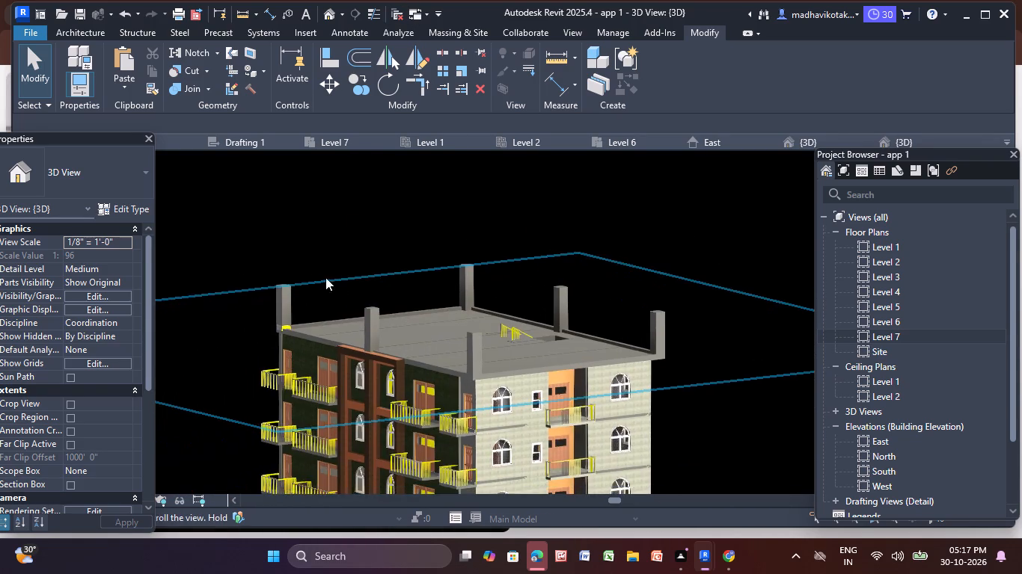
scroll(261, 316, up, 15)
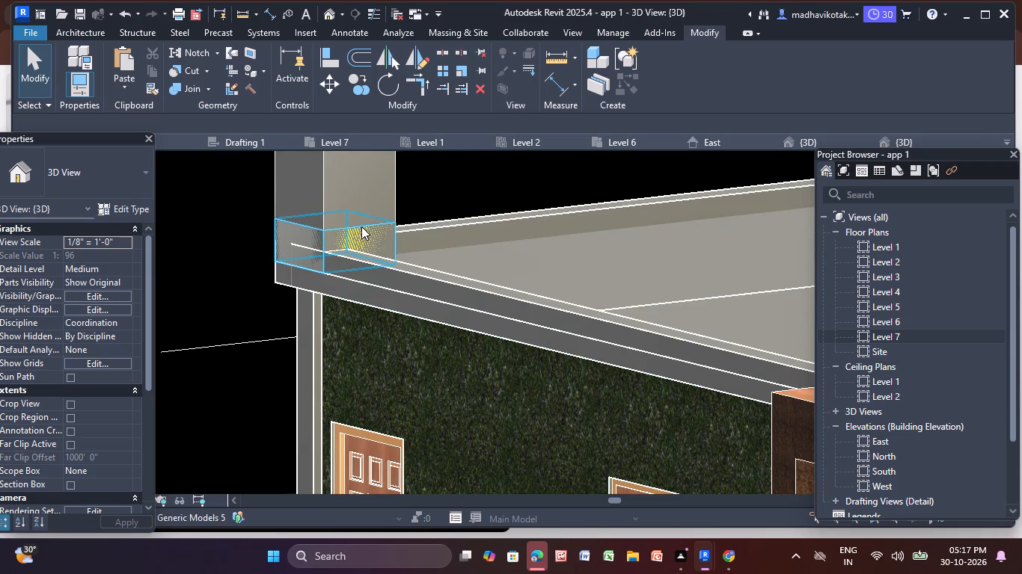
click(361, 226)
scroll(355, 230, down, 1)
middle_drag(353, 235, 391, 318)
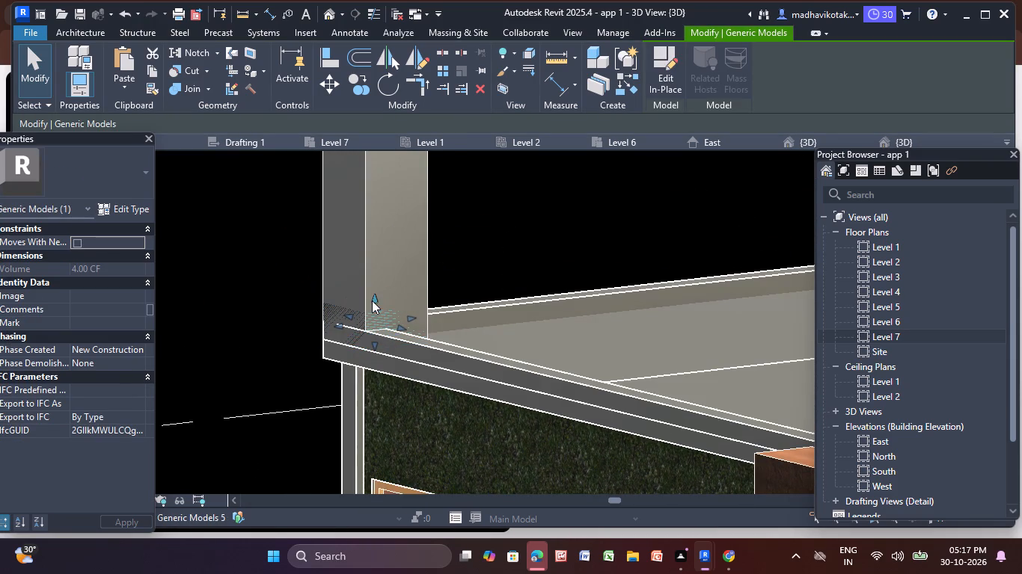
drag(376, 294, 361, 198)
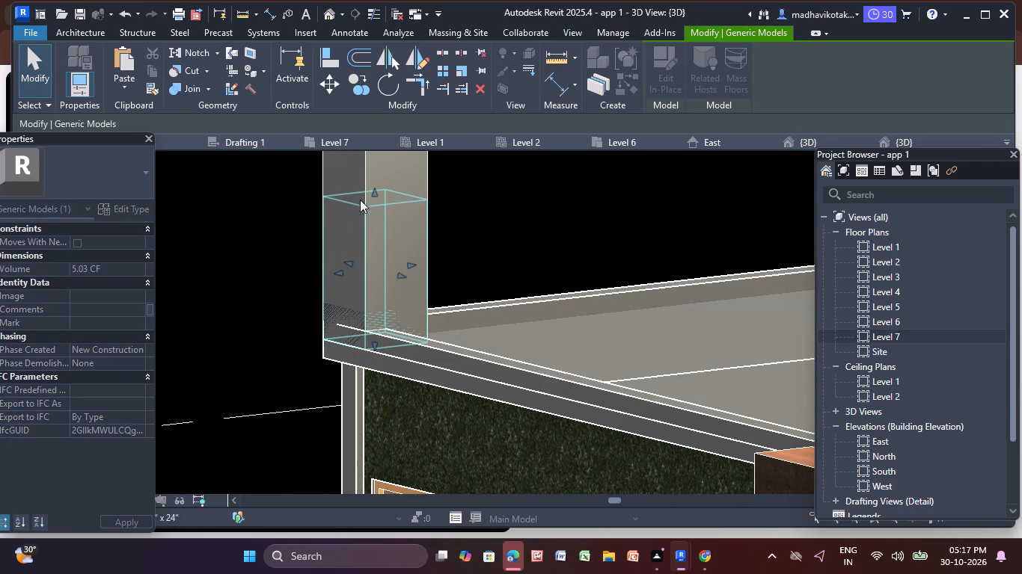
scroll(391, 280, down, 1)
middle_drag(391, 284, 464, 445)
scroll(423, 377, down, 5)
middle_drag(423, 377, 425, 385)
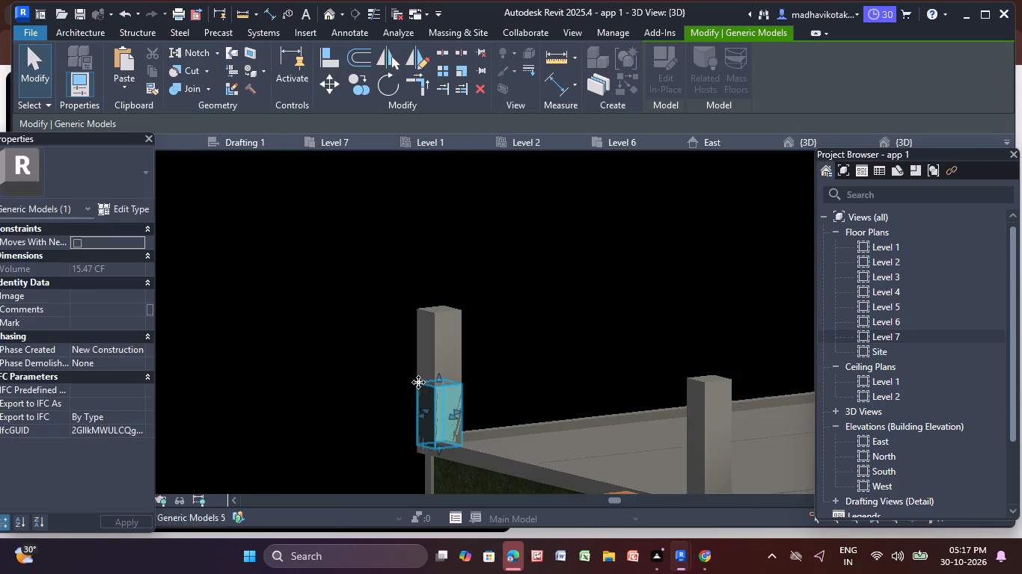
drag(441, 379, 424, 309)
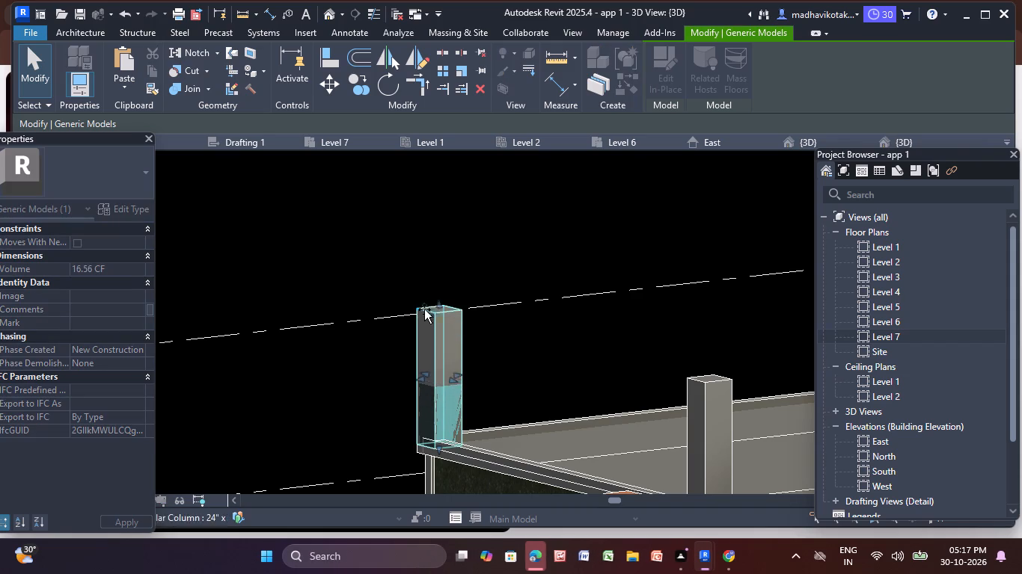
drag(424, 309, 438, 212)
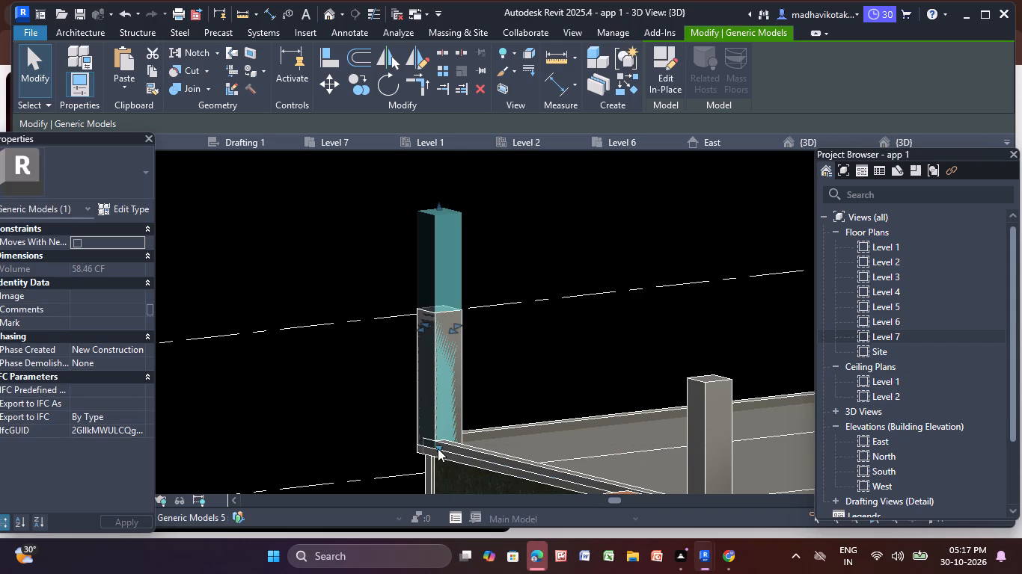
Raise the block's bottom face to the top of the northwest corner column.
drag(438, 448, 439, 315)
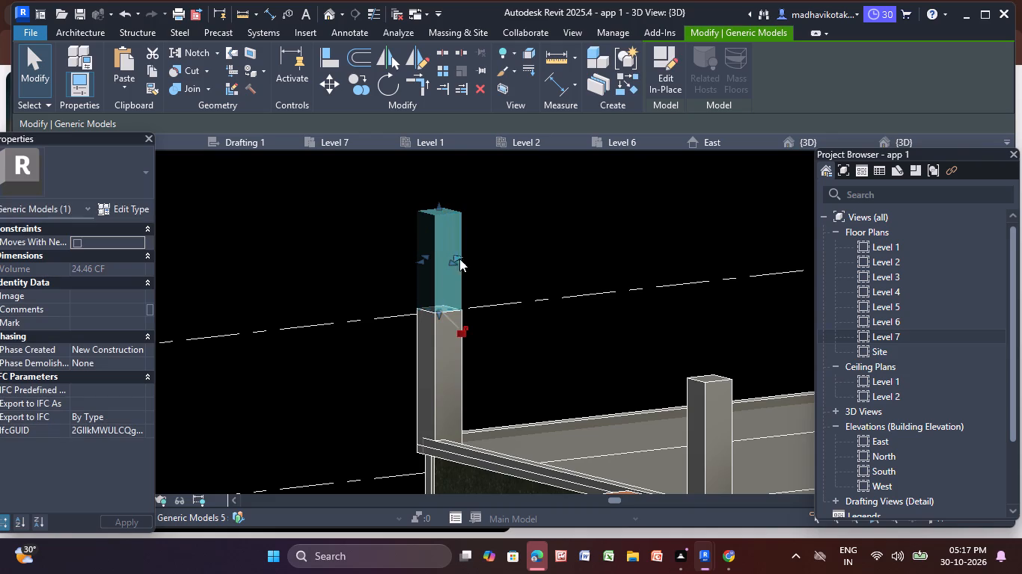
Stretch the block's side face along the roof's north edge to the outer face of the northeast corner column.
drag(456, 255, 481, 274)
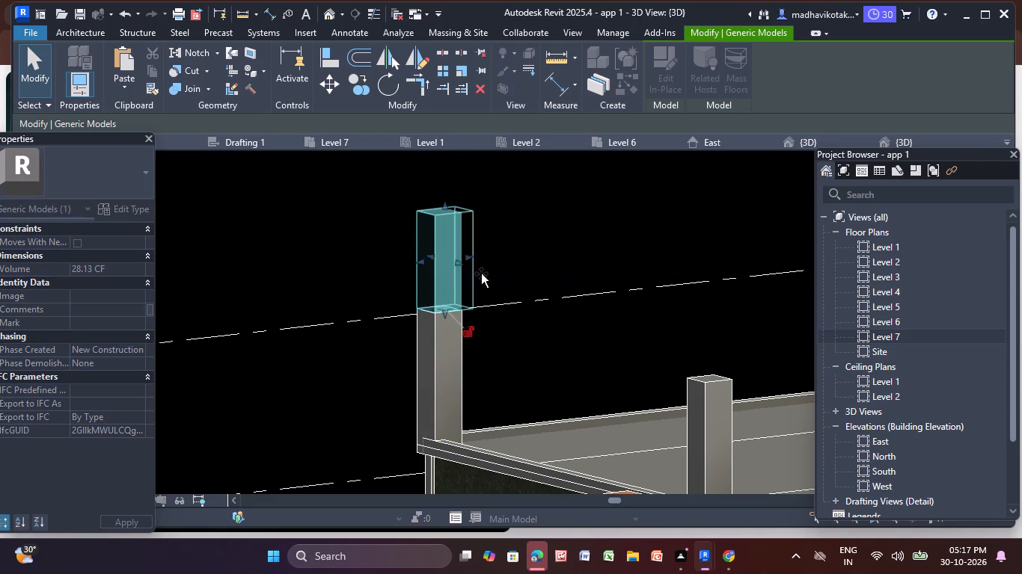
drag(481, 274, 646, 430)
scroll(642, 414, down, 6)
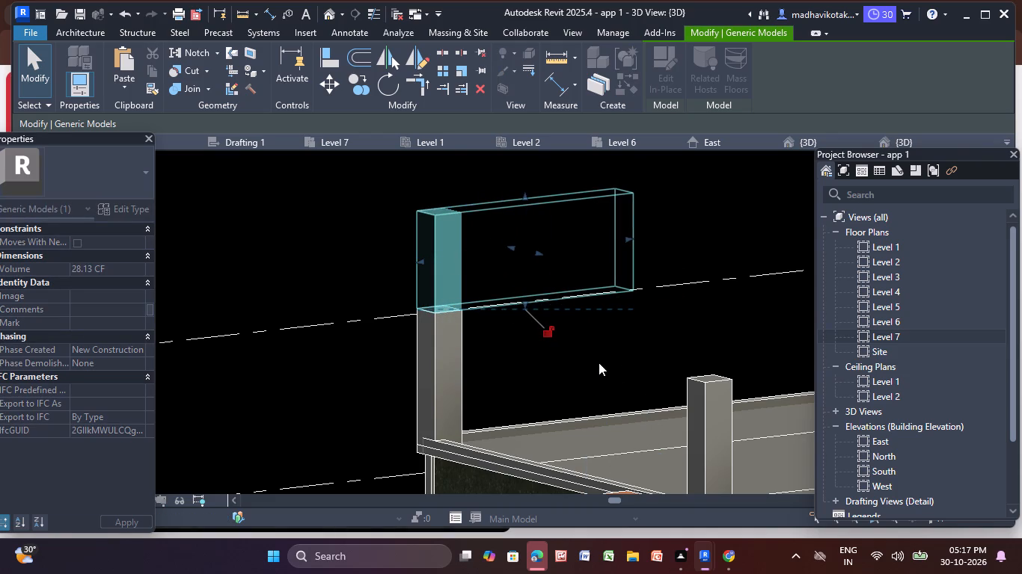
scroll(593, 359, down, 4)
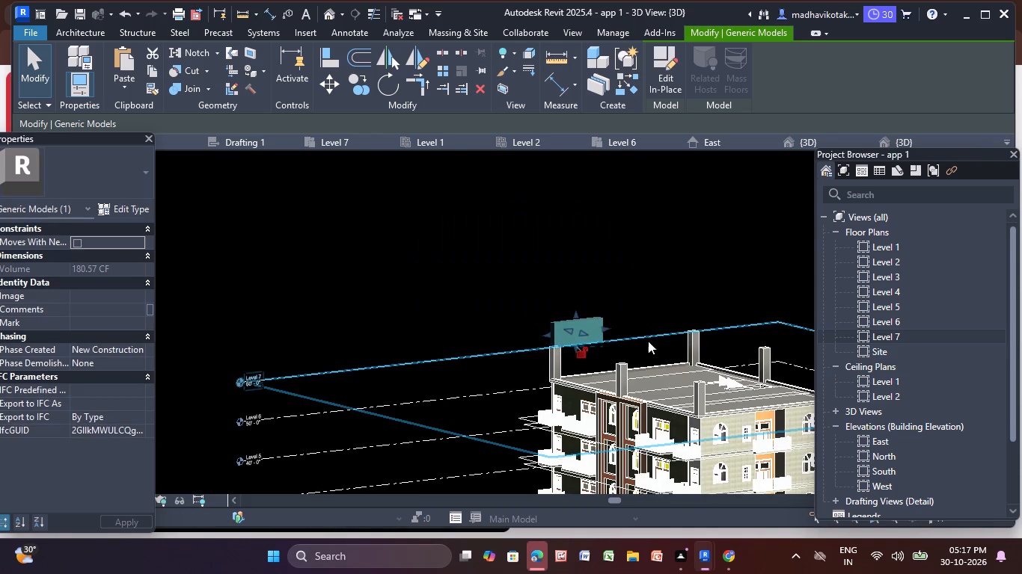
middle_drag(670, 345, 540, 420)
scroll(604, 352, up, 5)
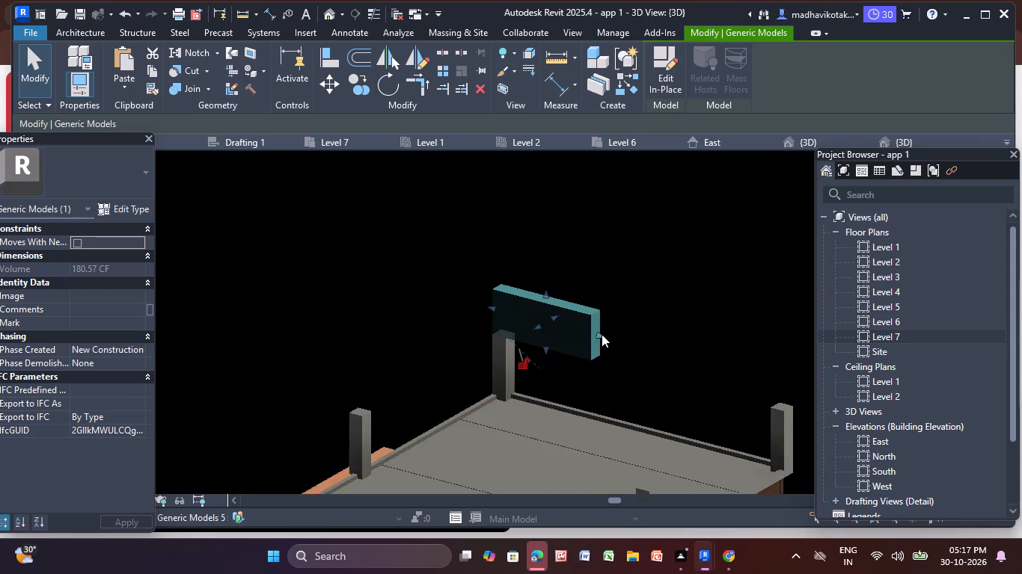
scroll(602, 334, up, 4)
drag(594, 336, 685, 409)
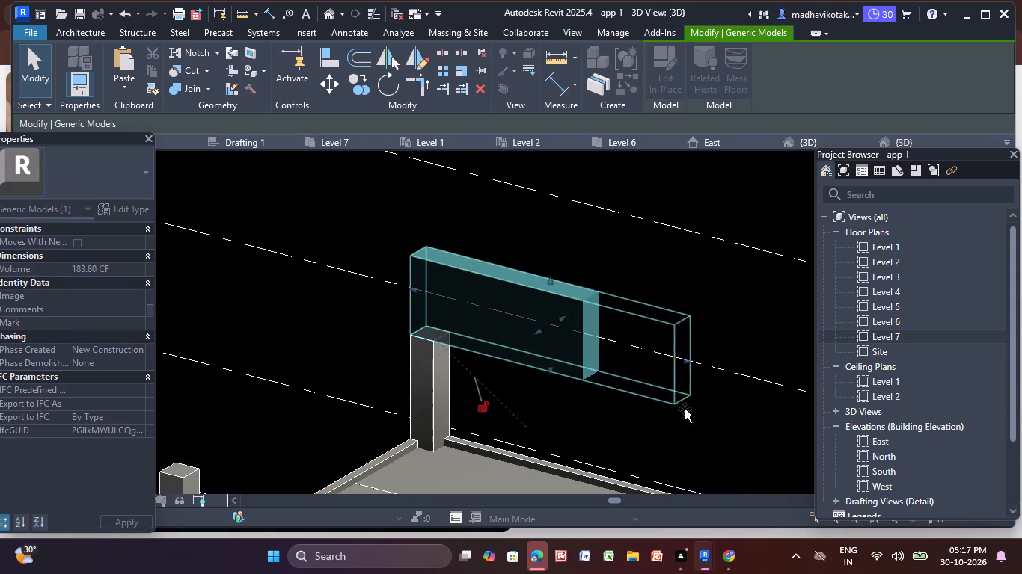
drag(685, 409, 748, 442)
scroll(715, 433, down, 3)
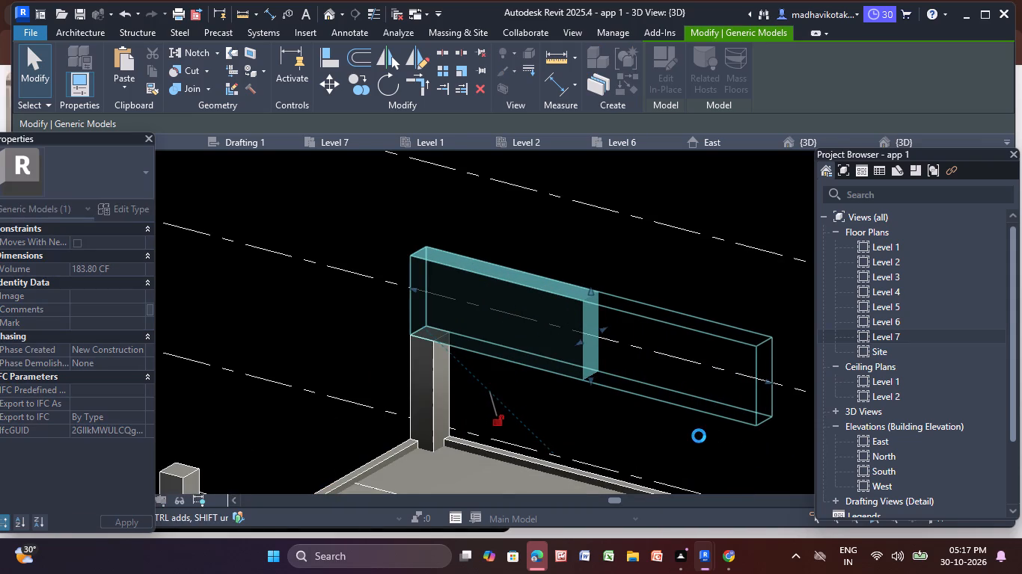
scroll(699, 436, down, 3)
middle_drag(699, 436, 527, 354)
scroll(552, 335, up, 2)
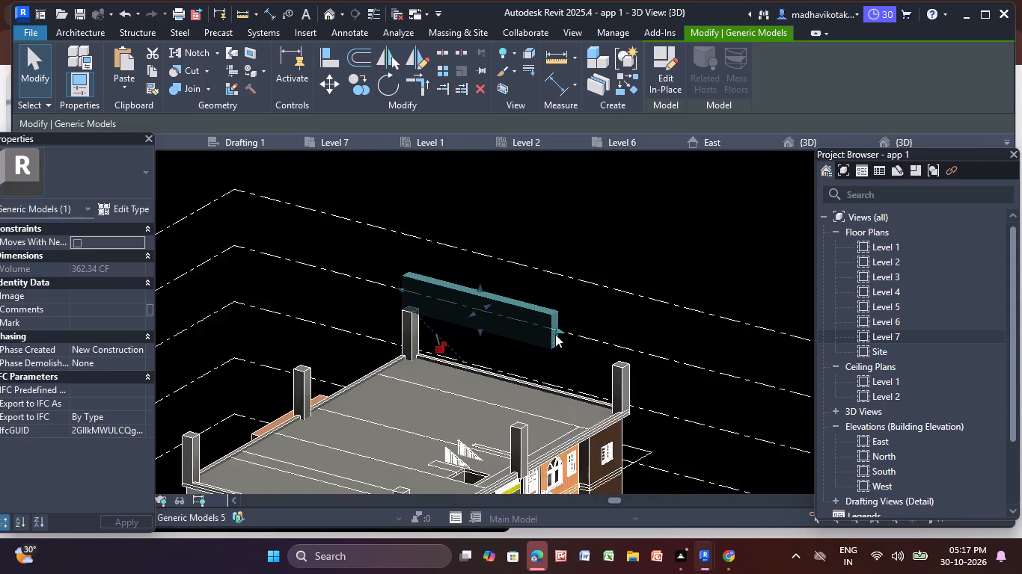
scroll(555, 334, up, 3)
drag(557, 326, 662, 392)
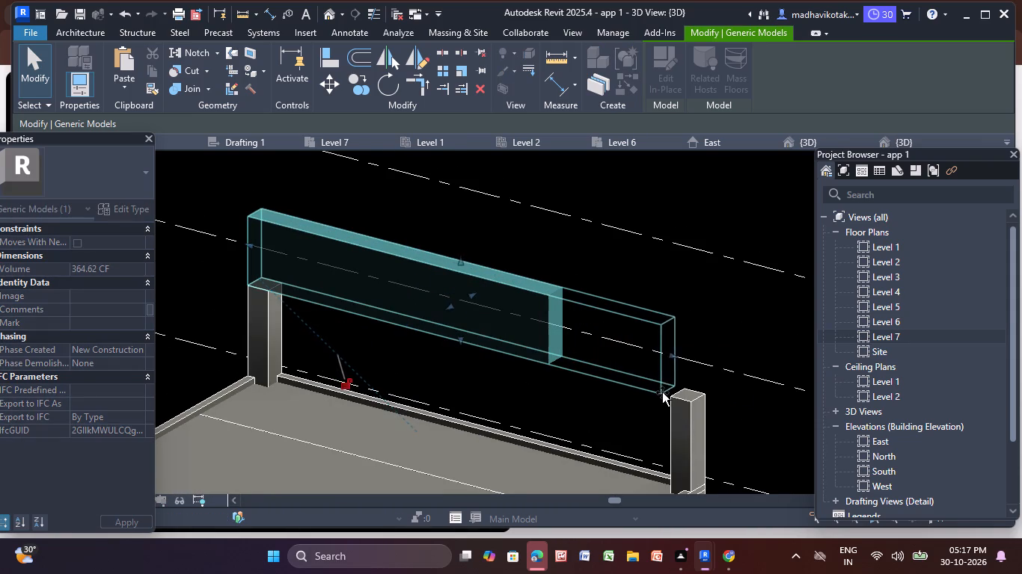
drag(662, 392, 688, 410)
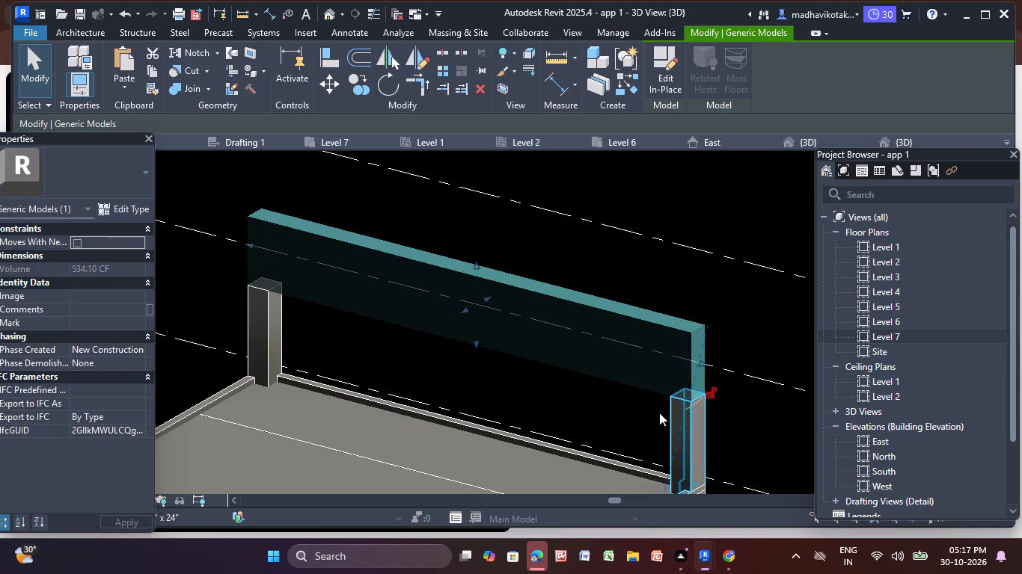
key(Escape)
key(Escape)
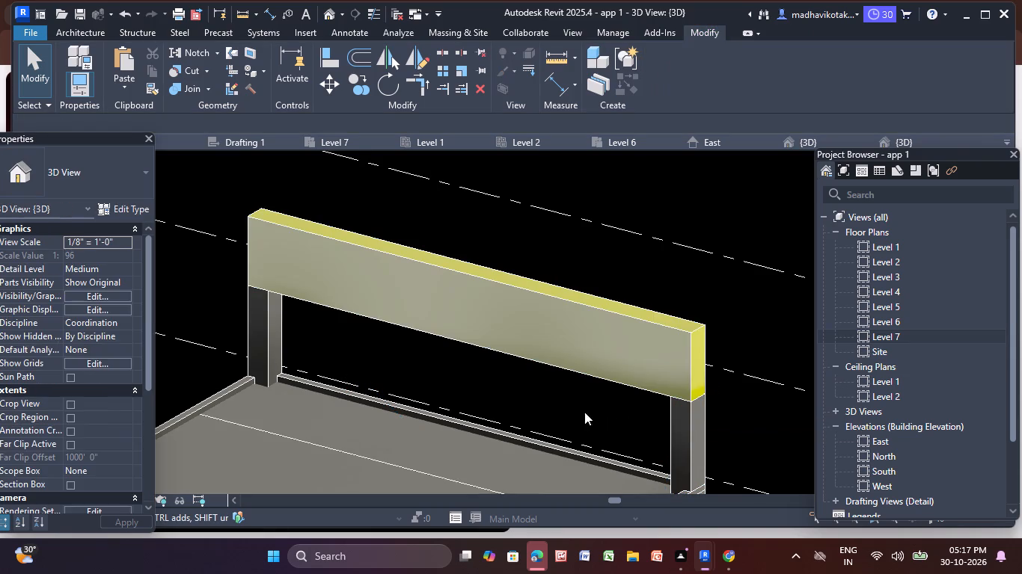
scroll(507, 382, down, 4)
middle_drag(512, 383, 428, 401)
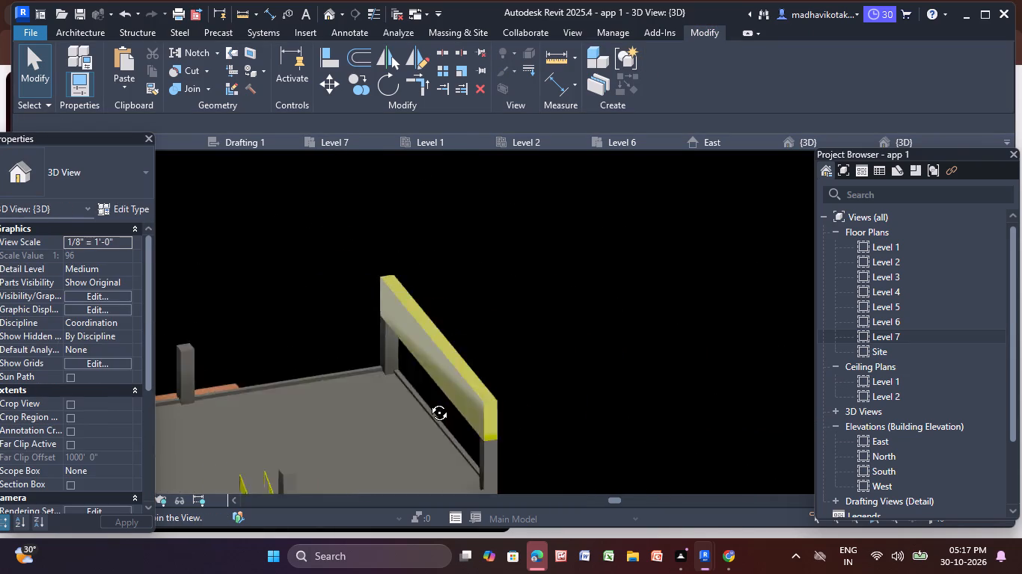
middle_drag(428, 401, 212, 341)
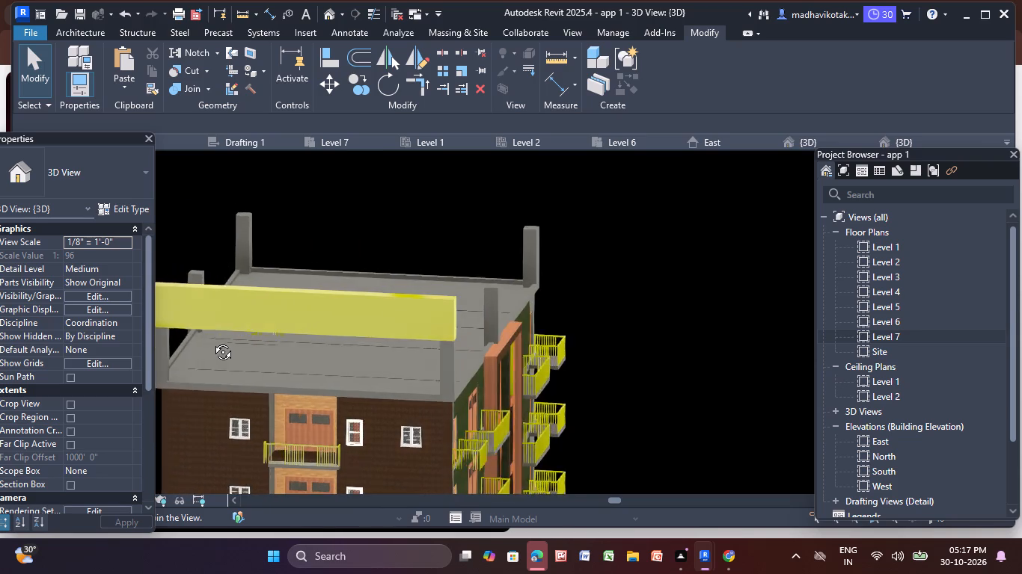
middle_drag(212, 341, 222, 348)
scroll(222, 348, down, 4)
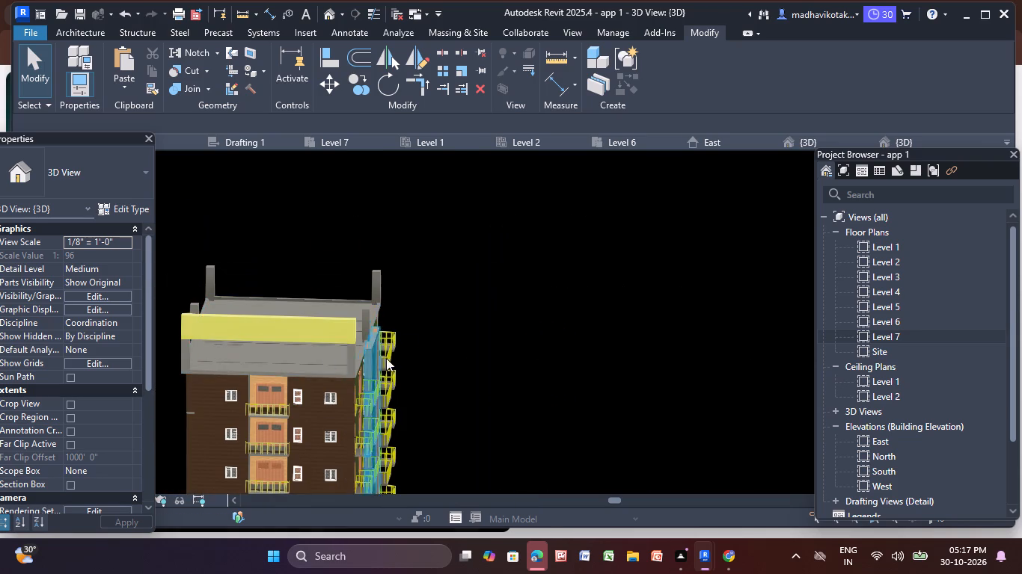
Stretch the block's inner side face inward over the roof, widening the block to nearly three times its width.
shift+middle_drag(504, 356, 482, 336)
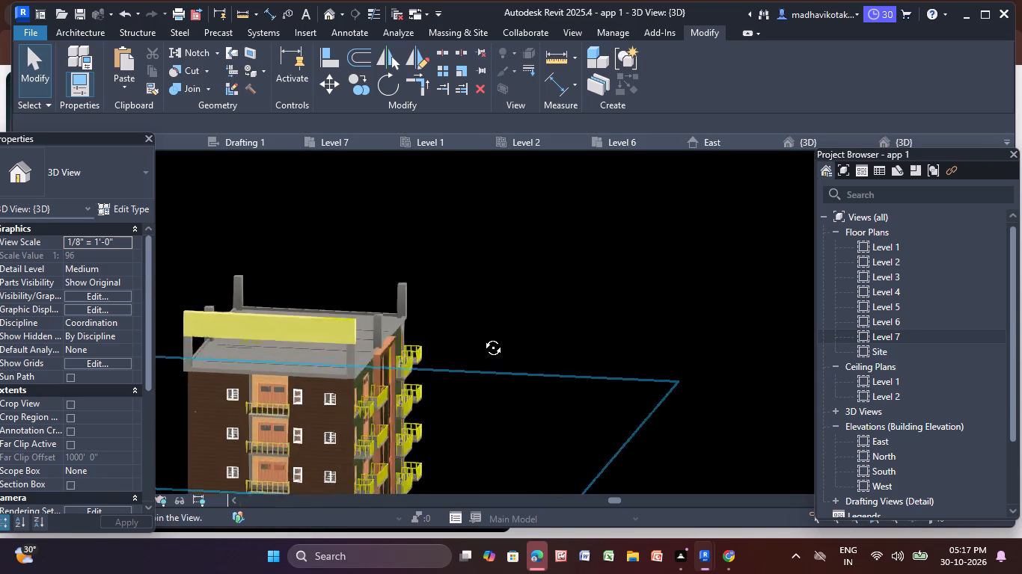
shift+middle_drag(482, 336, 305, 385)
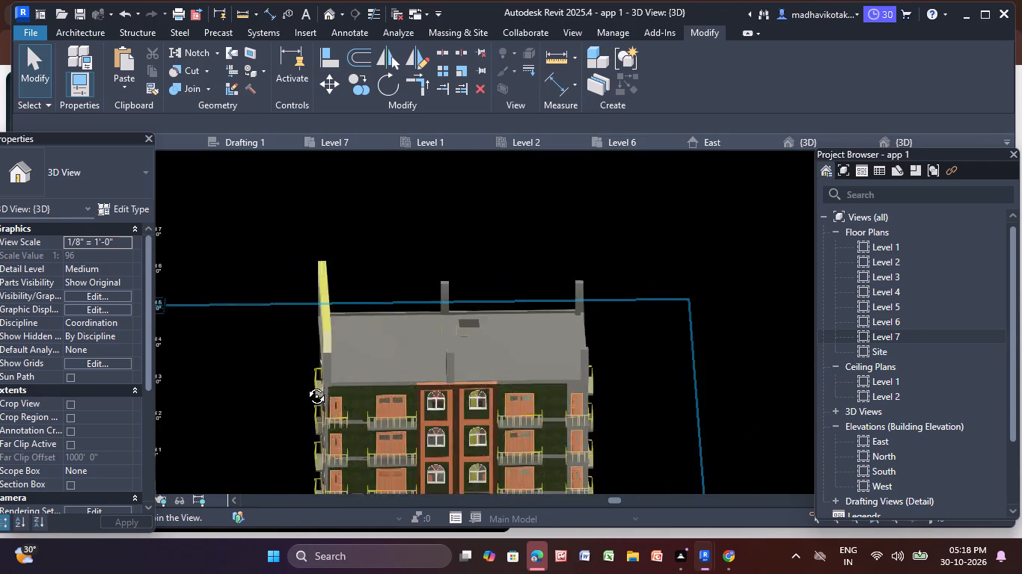
shift+middle_drag(305, 385, 250, 359)
scroll(406, 303, up, 4)
click(379, 312)
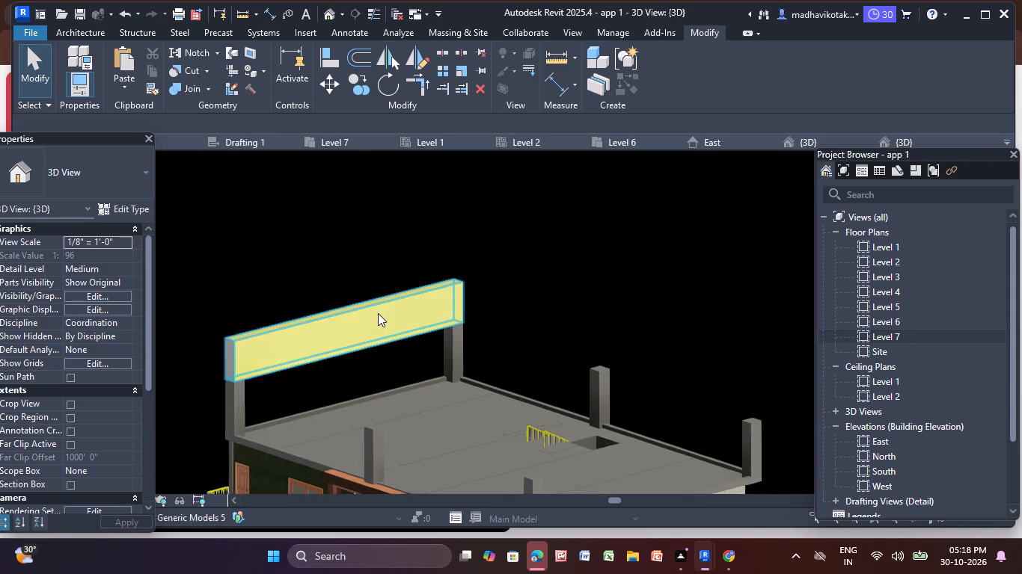
drag(352, 333, 368, 361)
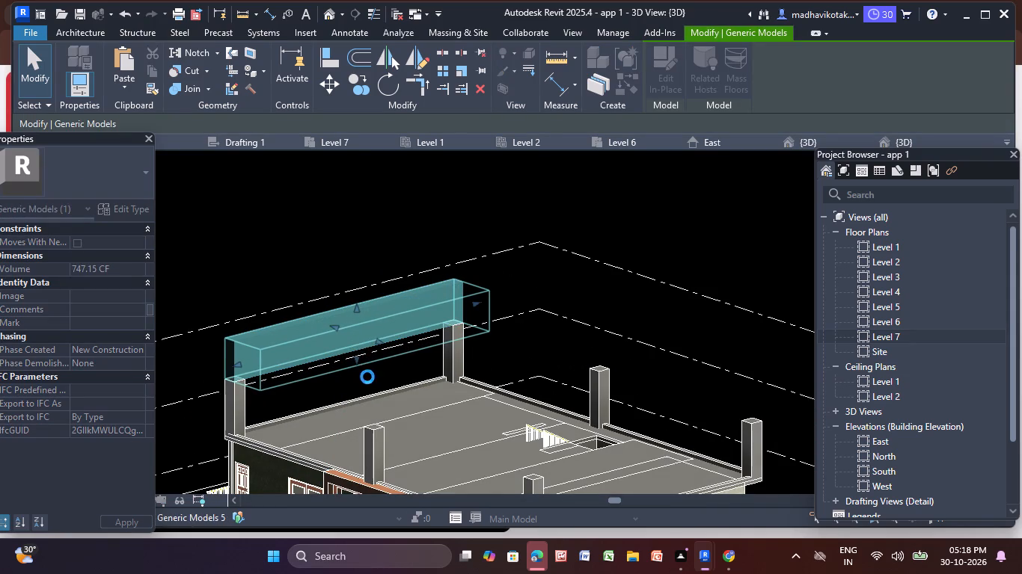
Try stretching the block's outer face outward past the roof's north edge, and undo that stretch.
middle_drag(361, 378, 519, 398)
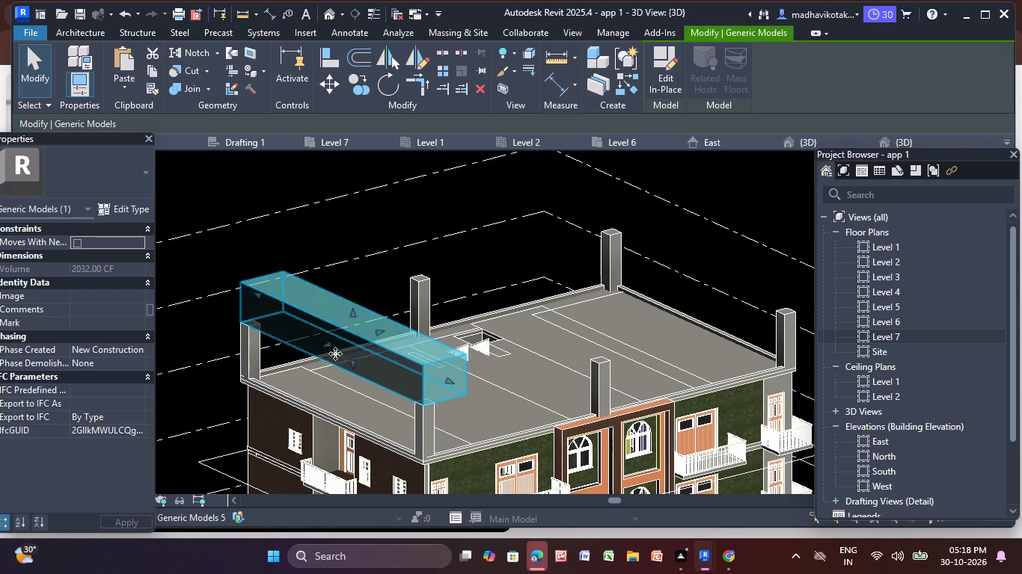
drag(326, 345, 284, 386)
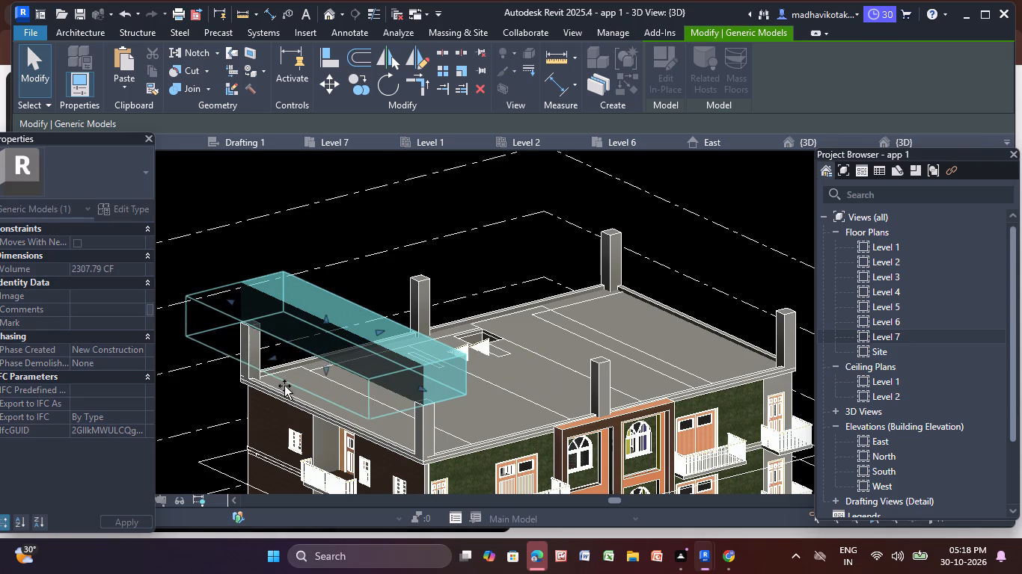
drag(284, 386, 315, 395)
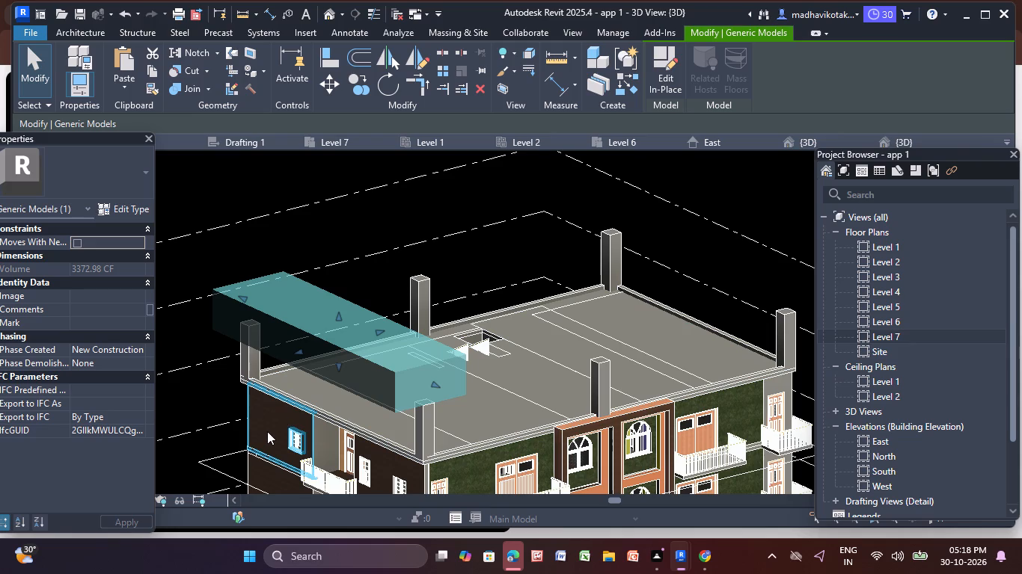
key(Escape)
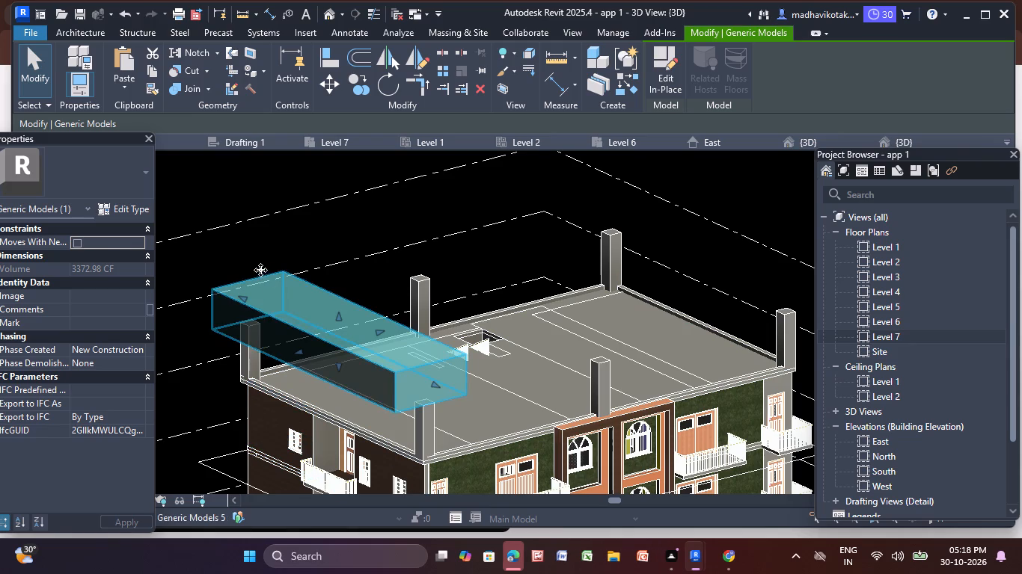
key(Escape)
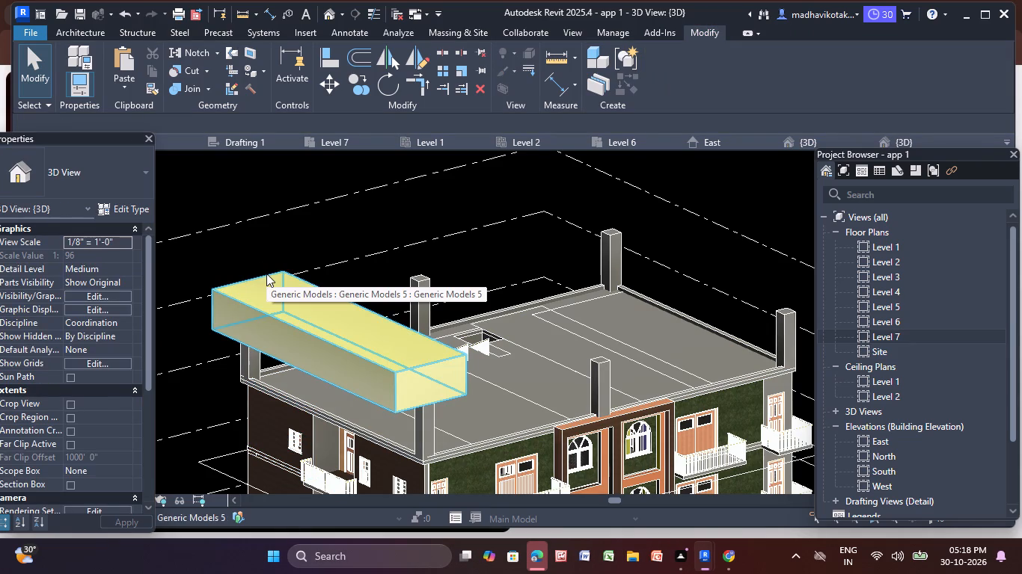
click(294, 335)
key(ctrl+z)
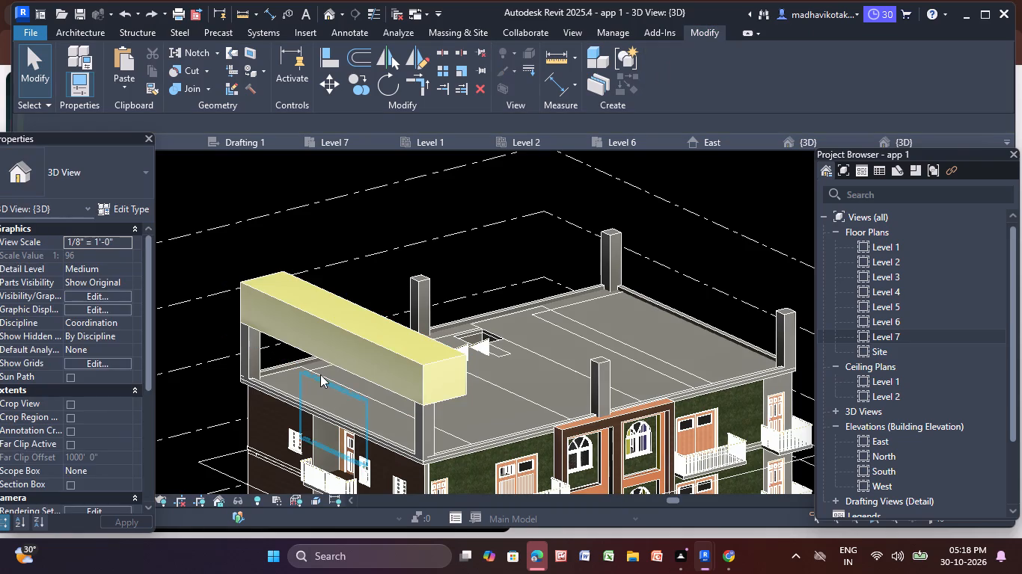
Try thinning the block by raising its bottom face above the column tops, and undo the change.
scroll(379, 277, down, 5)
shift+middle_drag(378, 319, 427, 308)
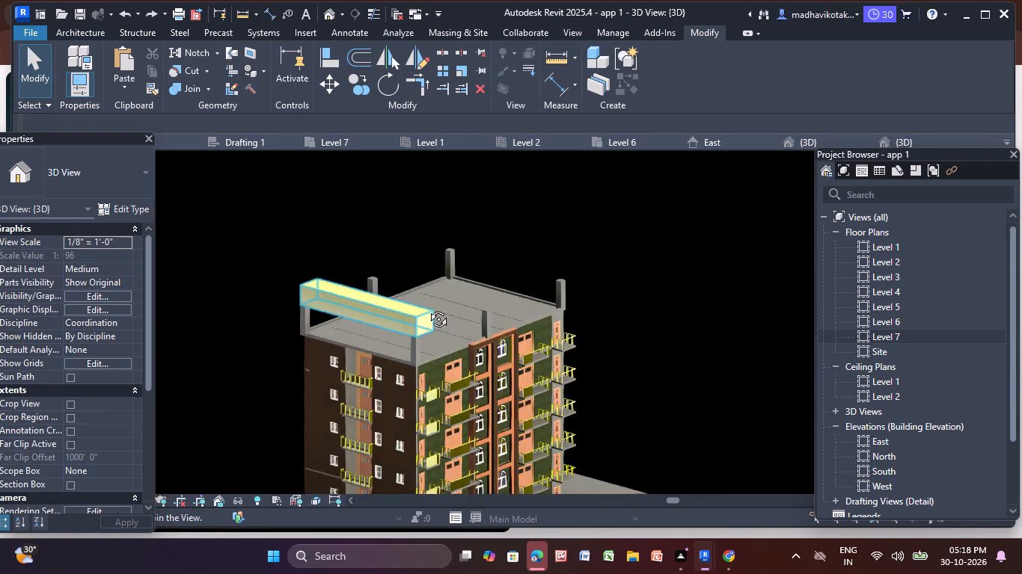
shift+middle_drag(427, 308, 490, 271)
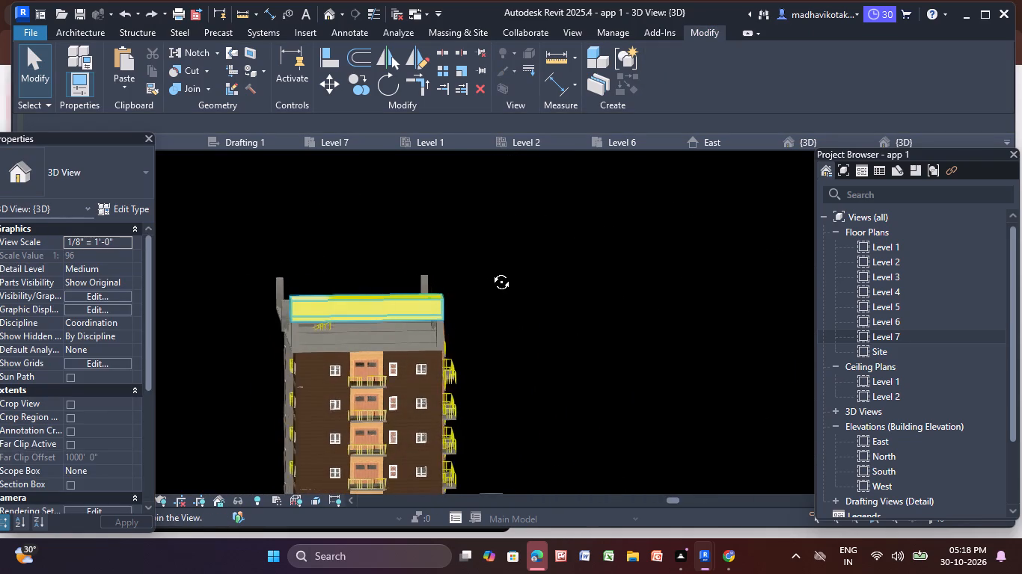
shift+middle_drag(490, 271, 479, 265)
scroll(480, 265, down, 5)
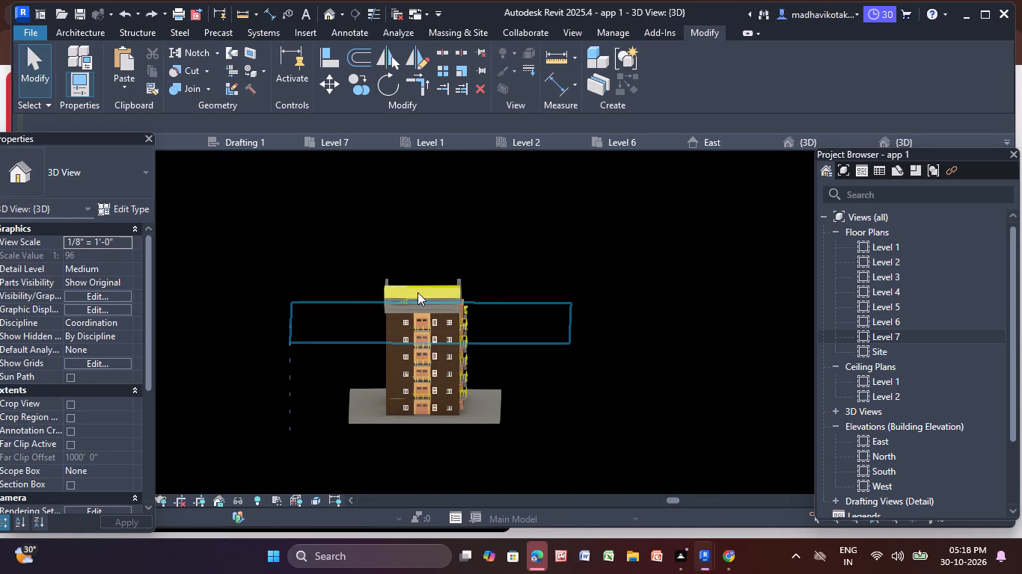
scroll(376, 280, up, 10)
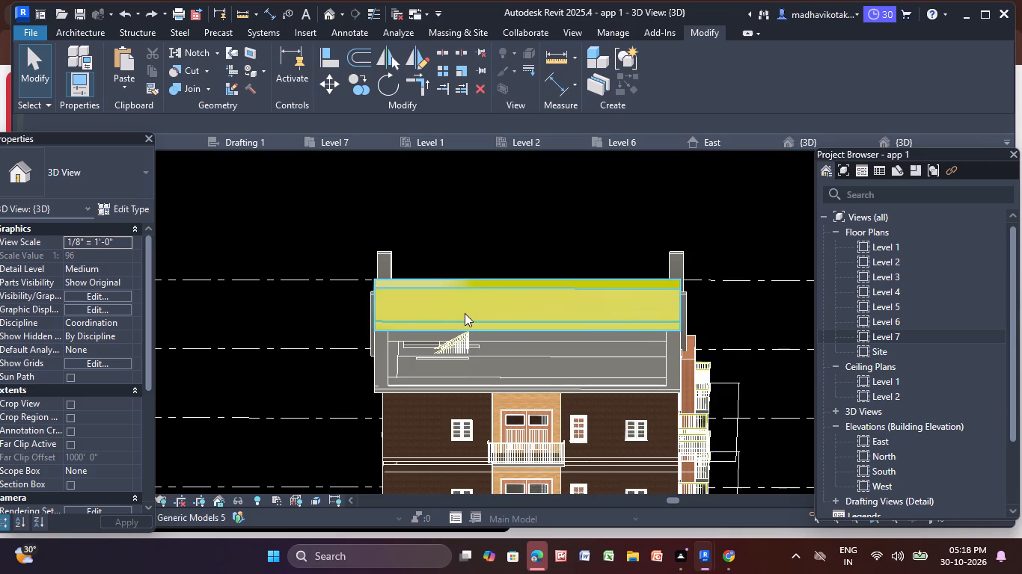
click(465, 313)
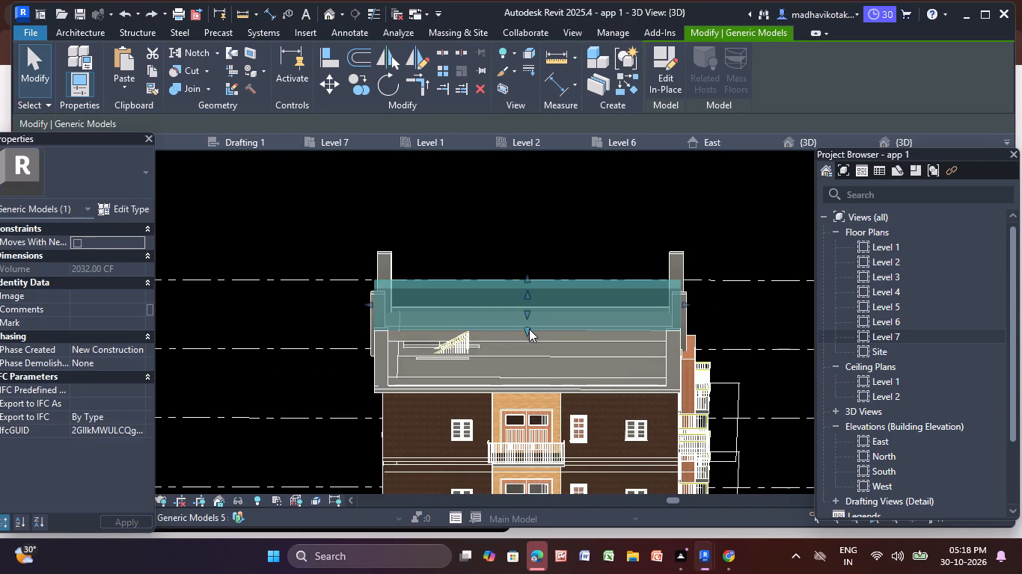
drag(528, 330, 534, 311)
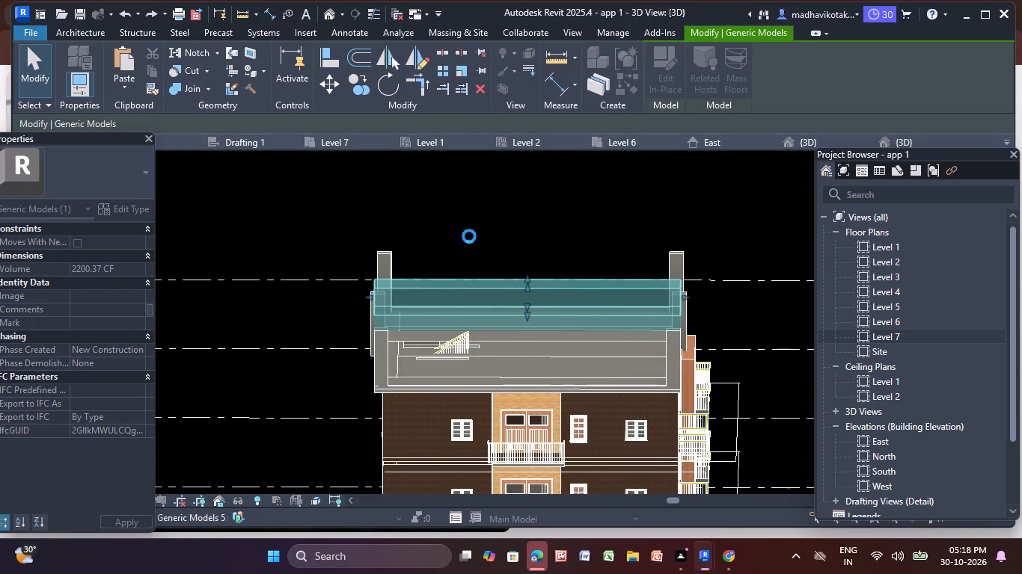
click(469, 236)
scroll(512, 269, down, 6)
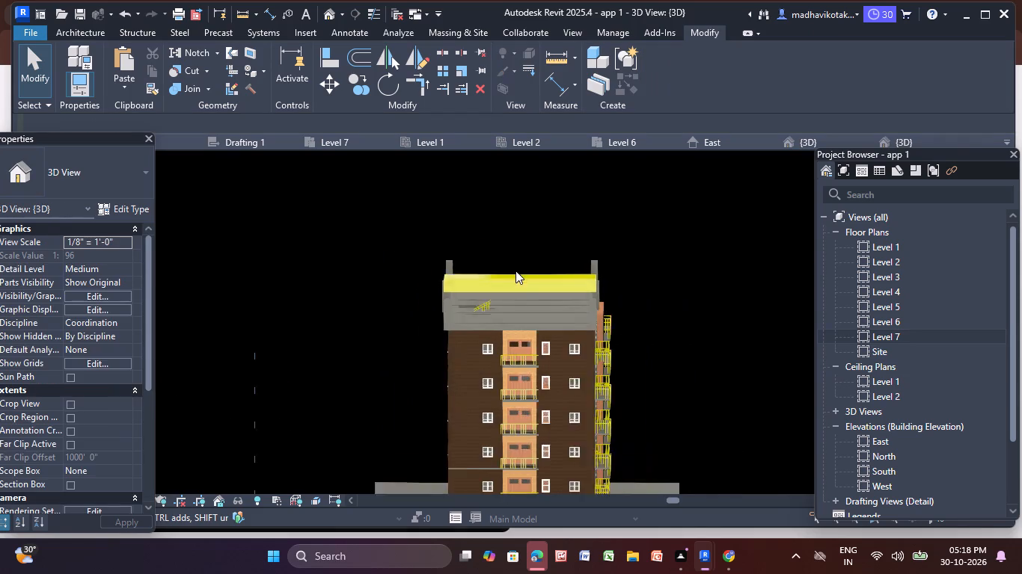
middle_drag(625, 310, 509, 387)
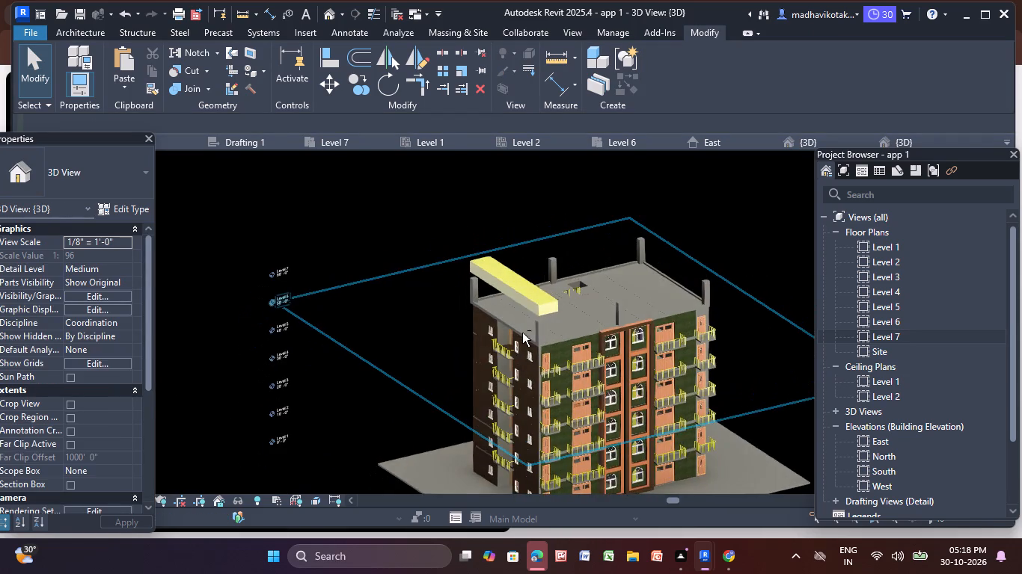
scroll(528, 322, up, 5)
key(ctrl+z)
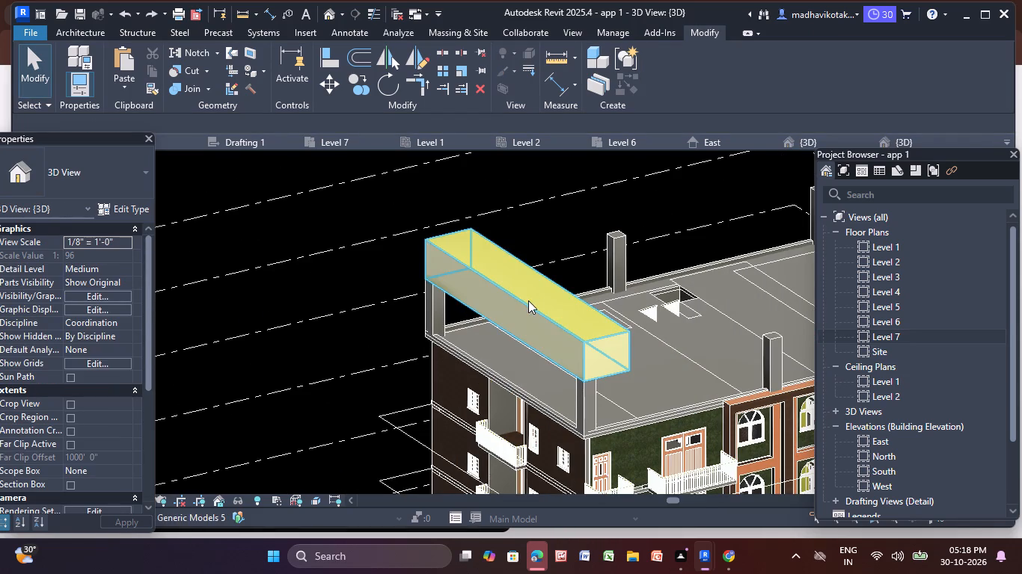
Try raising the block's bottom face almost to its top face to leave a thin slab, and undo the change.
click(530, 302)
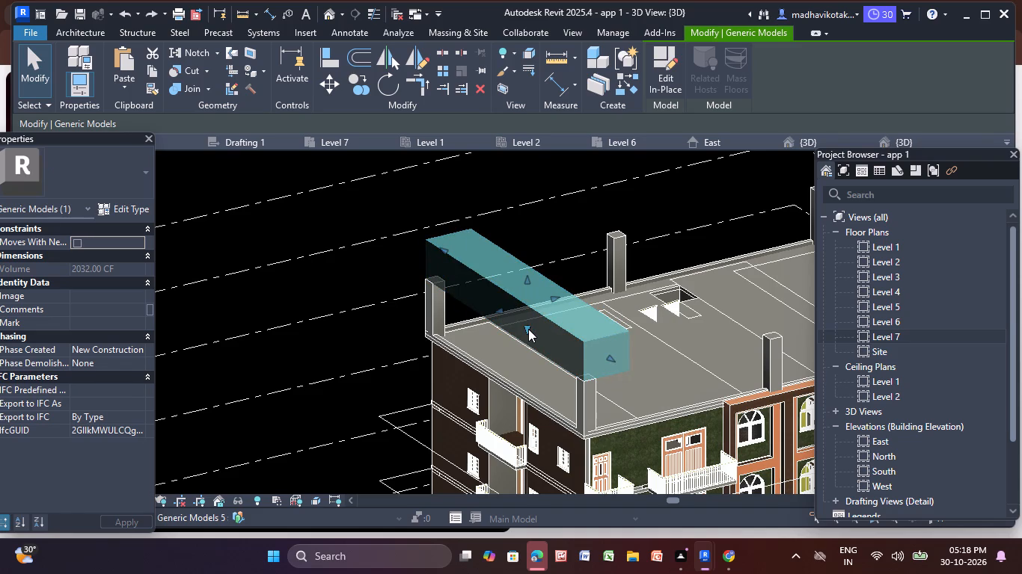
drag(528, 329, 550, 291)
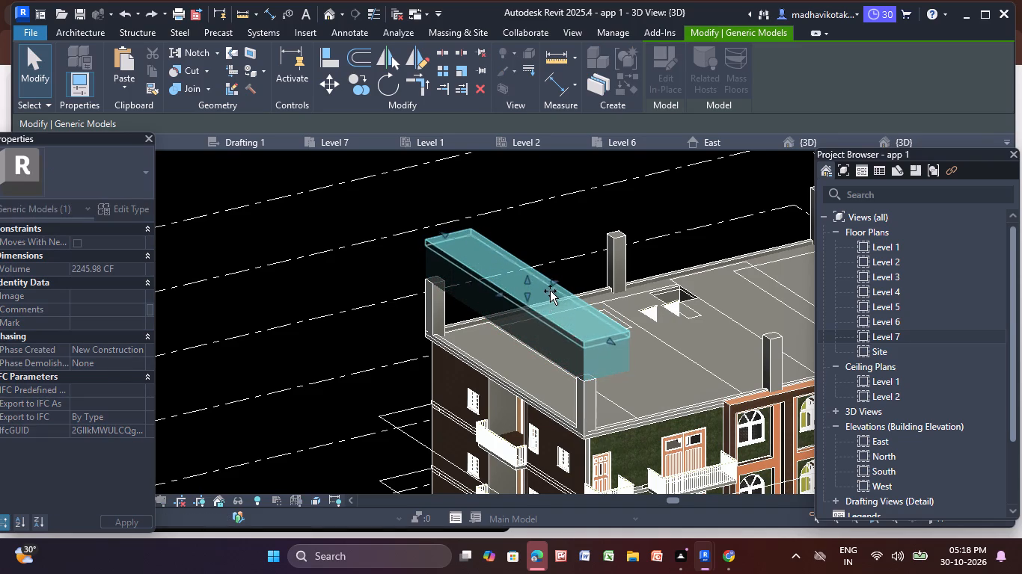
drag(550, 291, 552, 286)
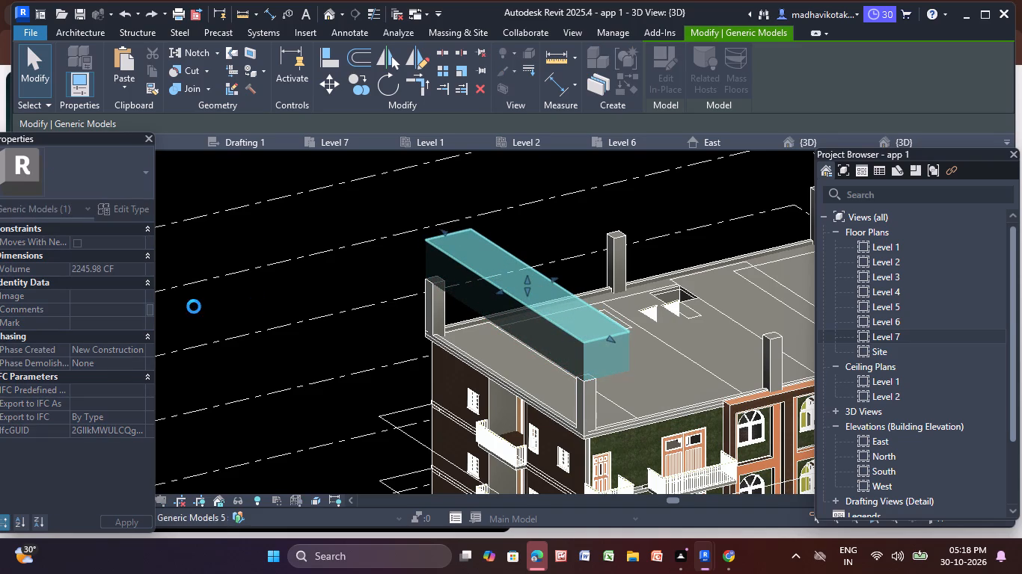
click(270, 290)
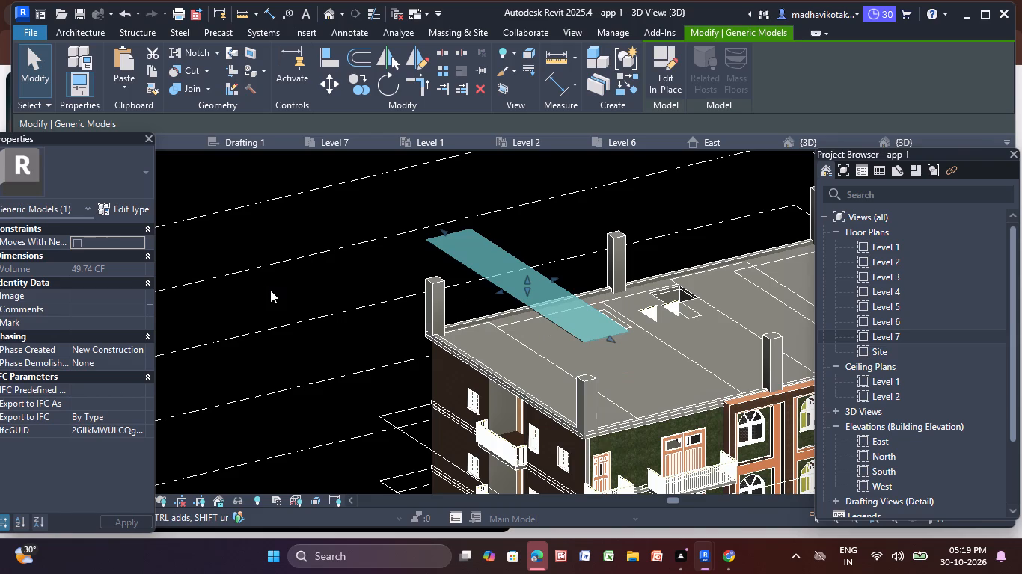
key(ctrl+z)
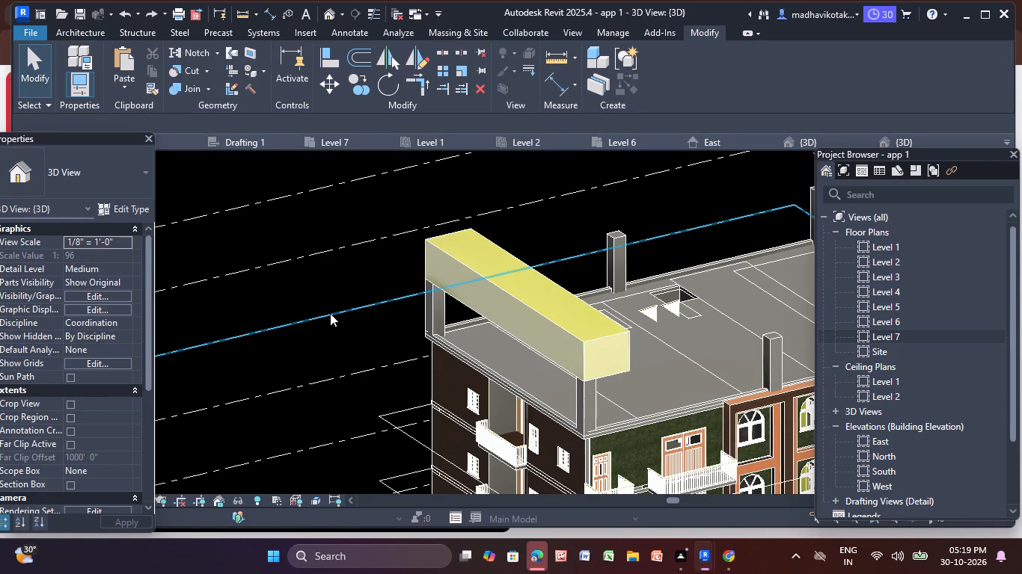
Lower the block's top face to a bit under half the block's height, keeping its bottom on the column tops.
middle_drag(379, 405, 464, 395)
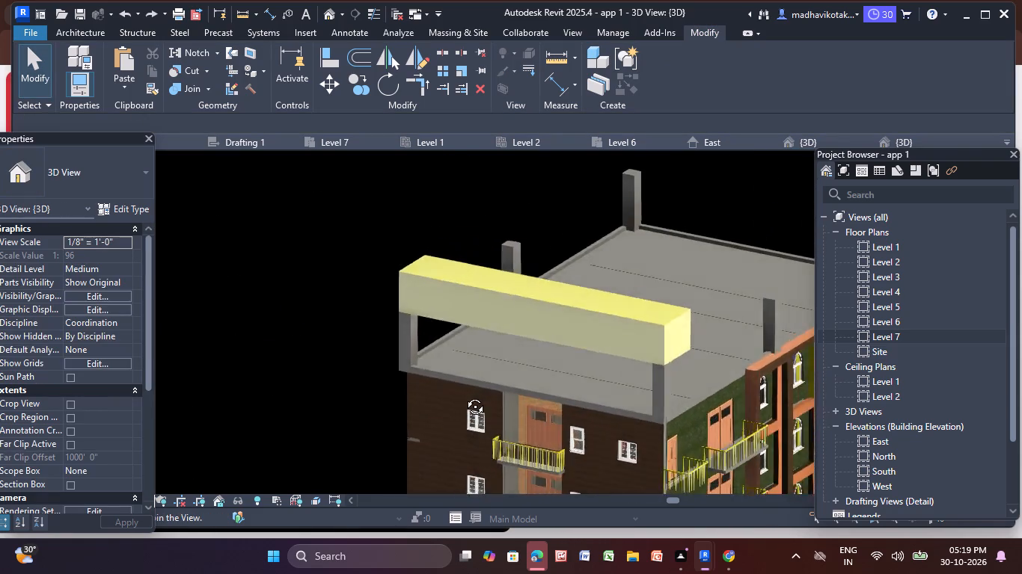
middle_drag(464, 395, 518, 357)
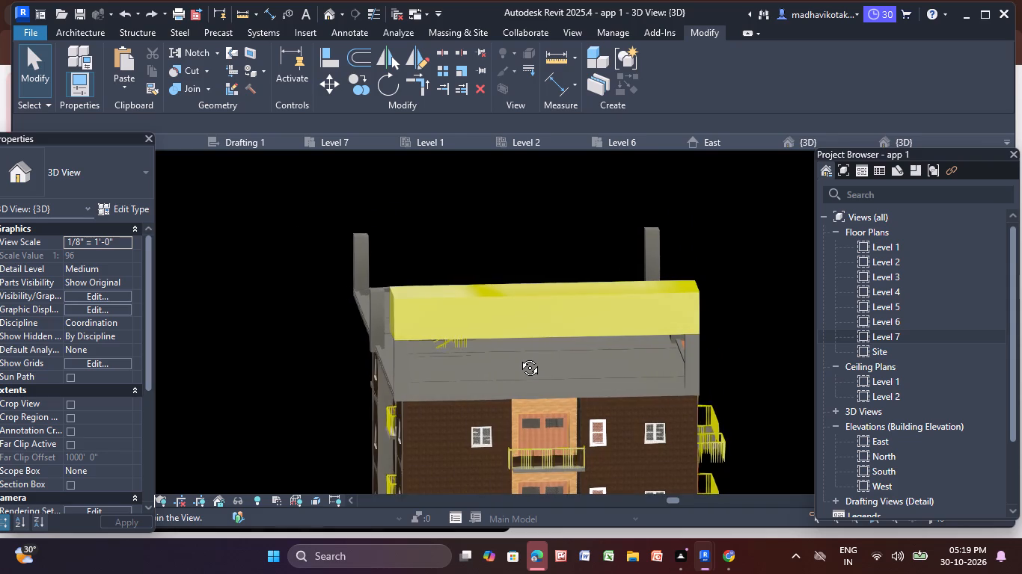
middle_drag(518, 357, 517, 356)
scroll(524, 331, up, 6)
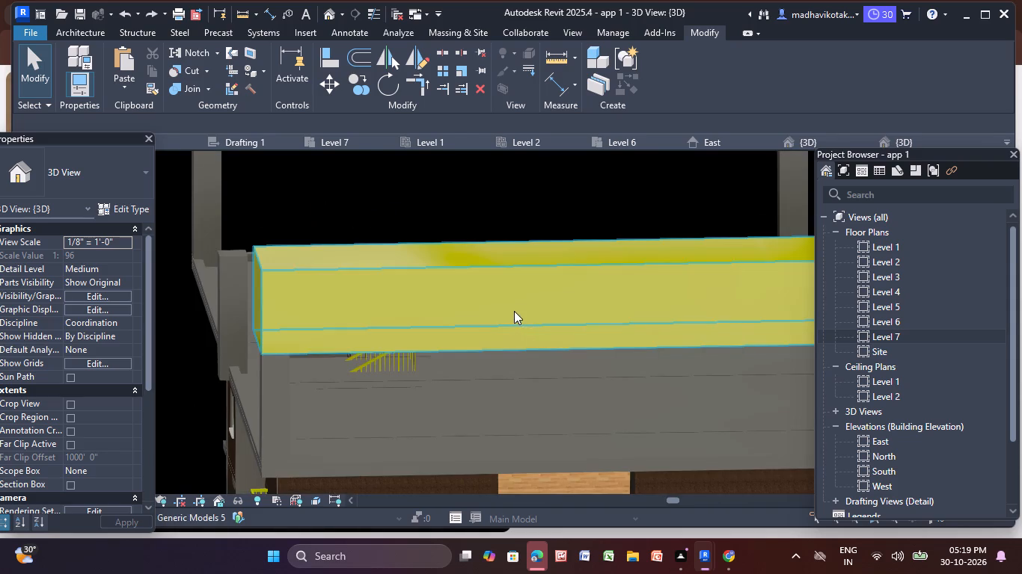
middle_drag(494, 329, 378, 283)
scroll(373, 280, down, 6)
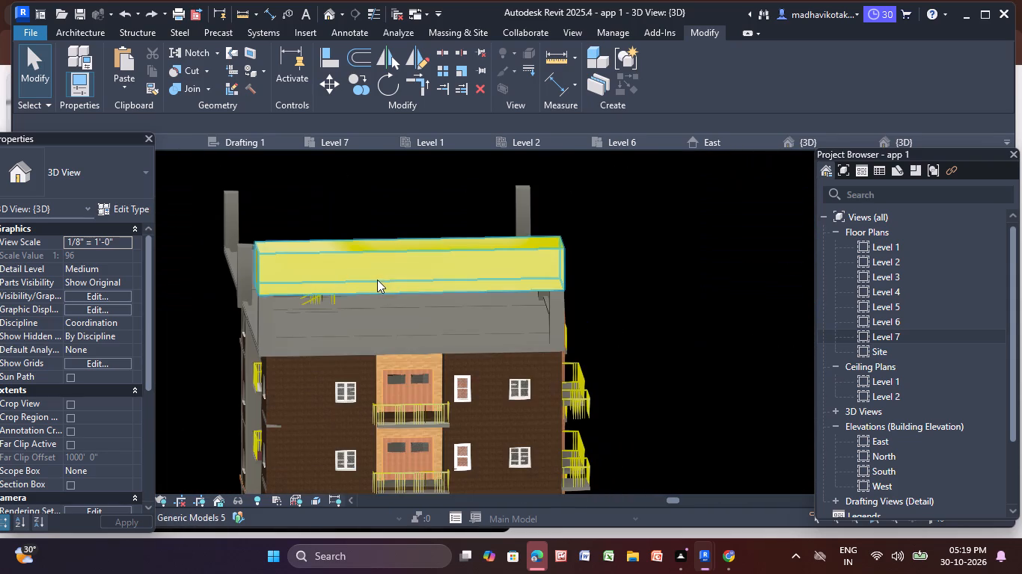
middle_drag(377, 280, 454, 271)
scroll(451, 272, up, 3)
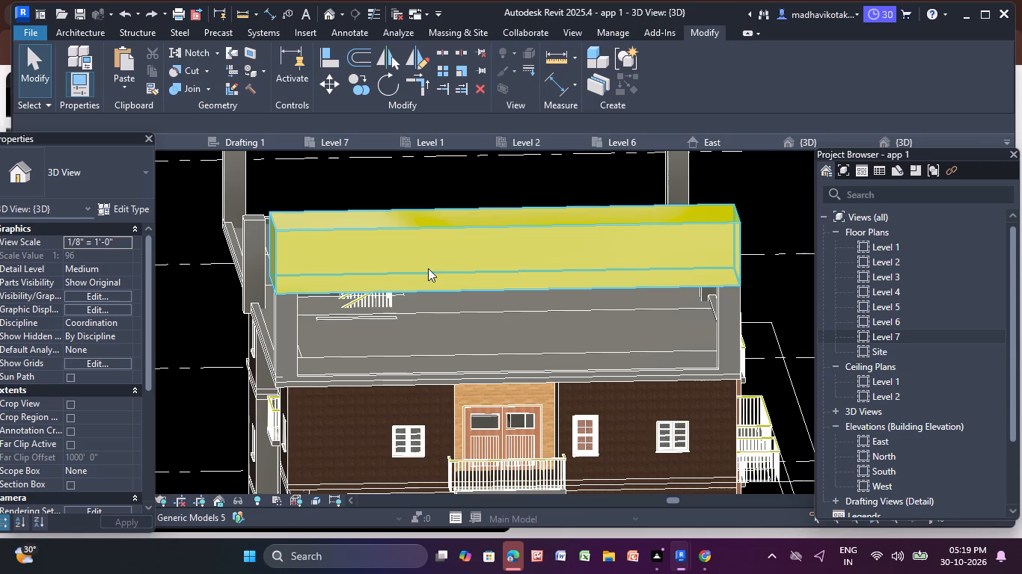
click(428, 268)
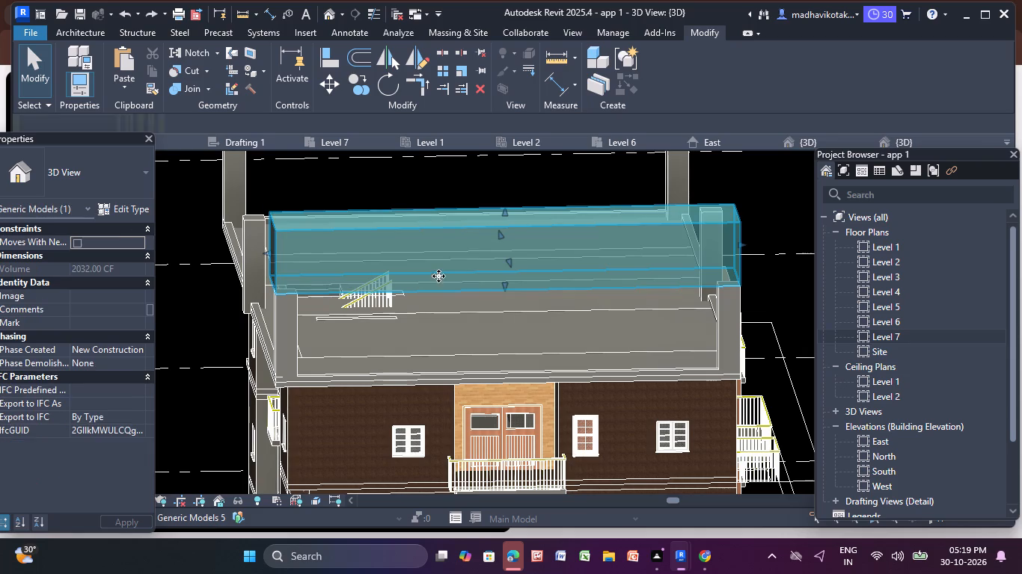
drag(504, 213, 504, 219)
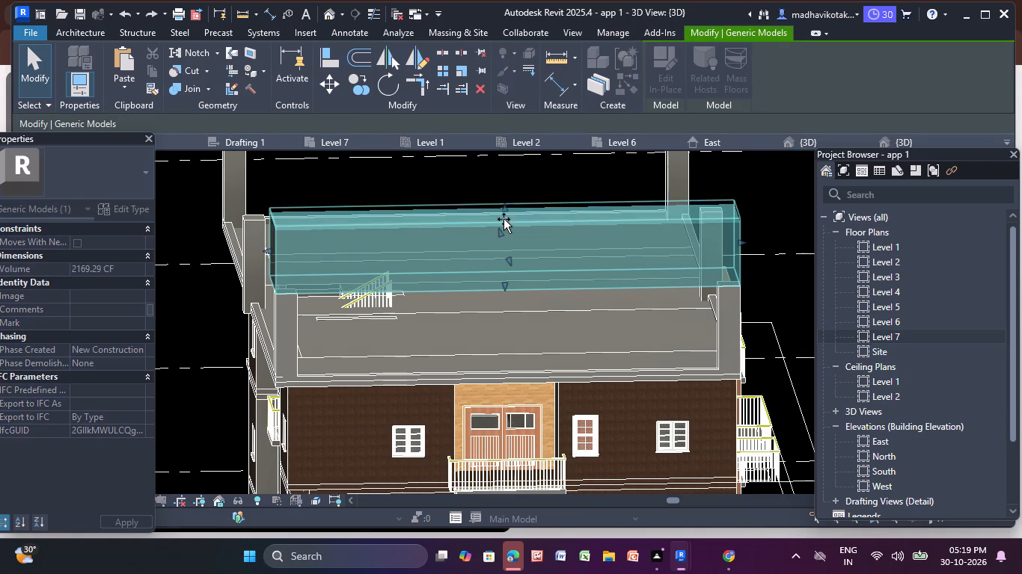
drag(504, 219, 518, 253)
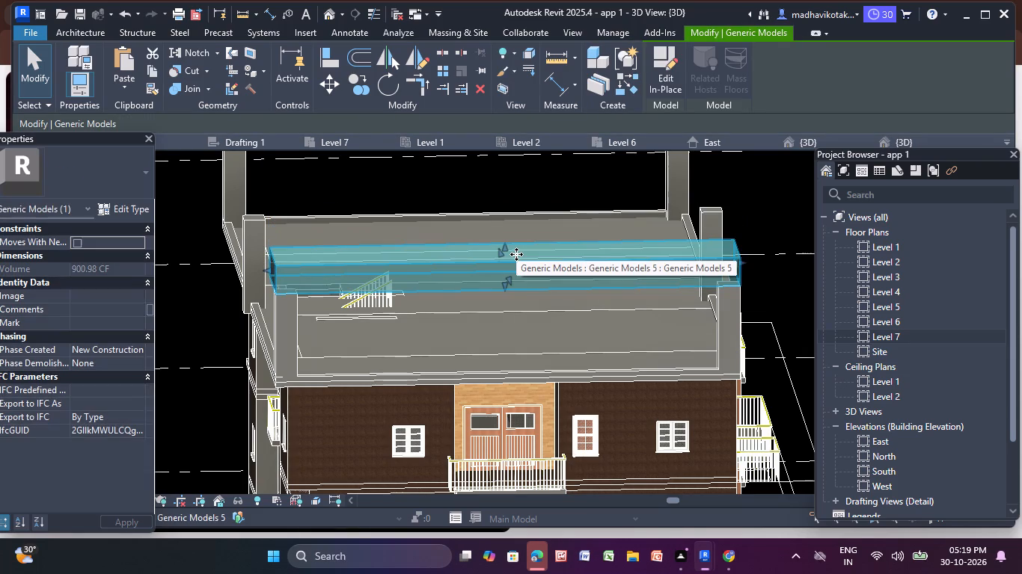
click(385, 188)
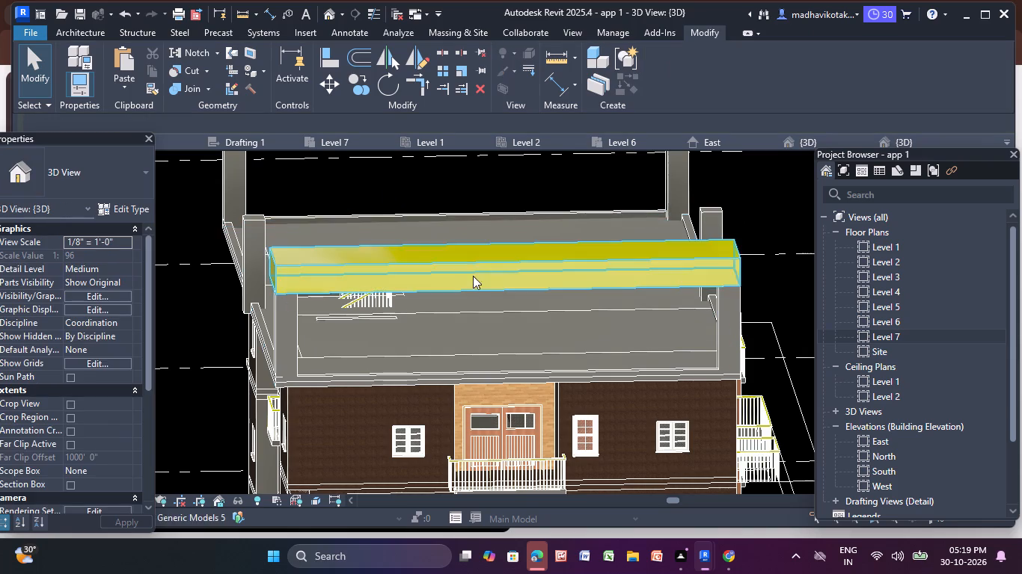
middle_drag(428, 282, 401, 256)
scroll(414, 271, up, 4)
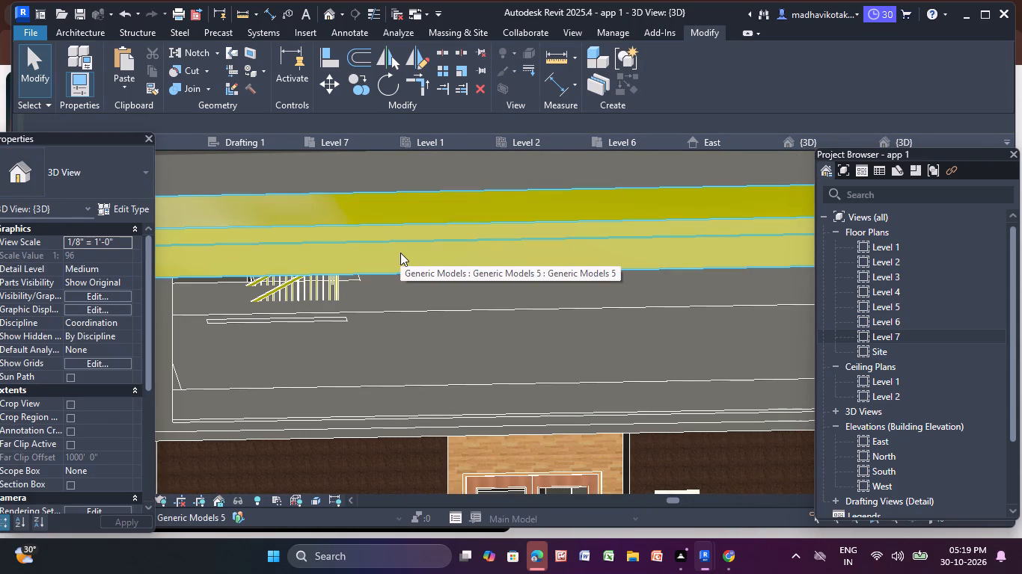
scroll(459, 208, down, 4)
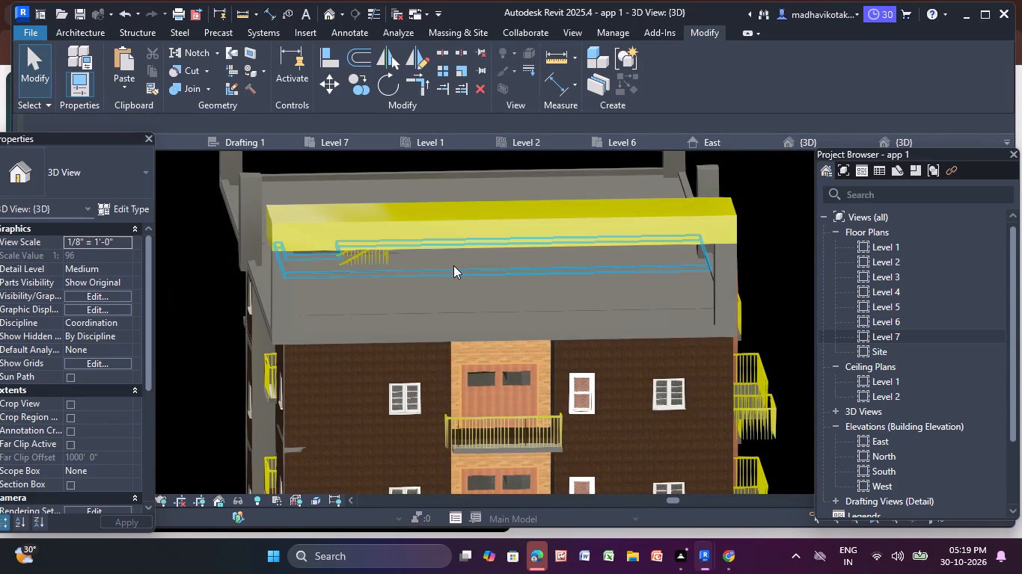
Stretch the covering block's bottom face downward past the column tops, making the block about 5' 9" deep.
shift+middle_drag(452, 265, 411, 245)
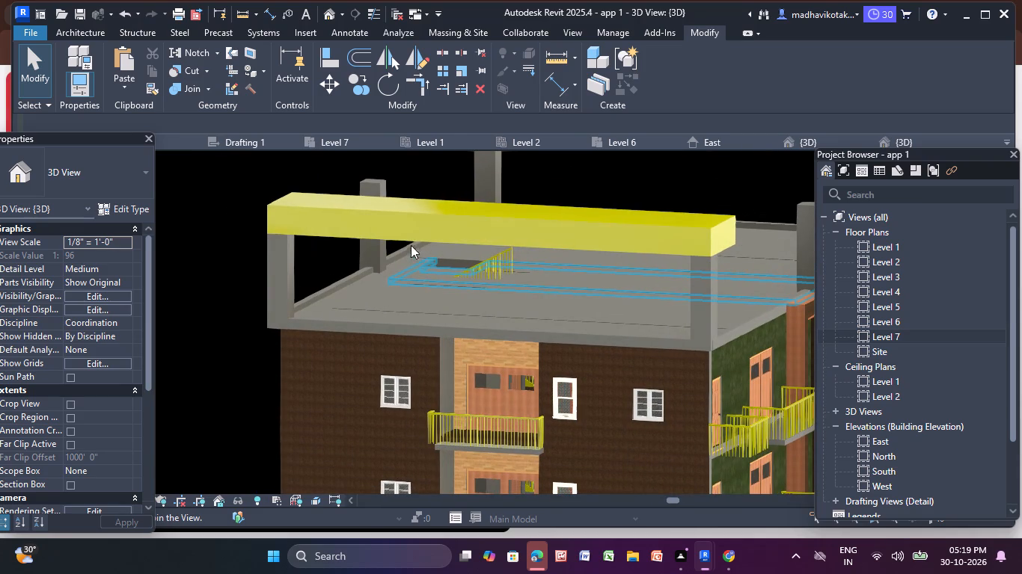
scroll(267, 224, up, 5)
scroll(388, 202, up, 2)
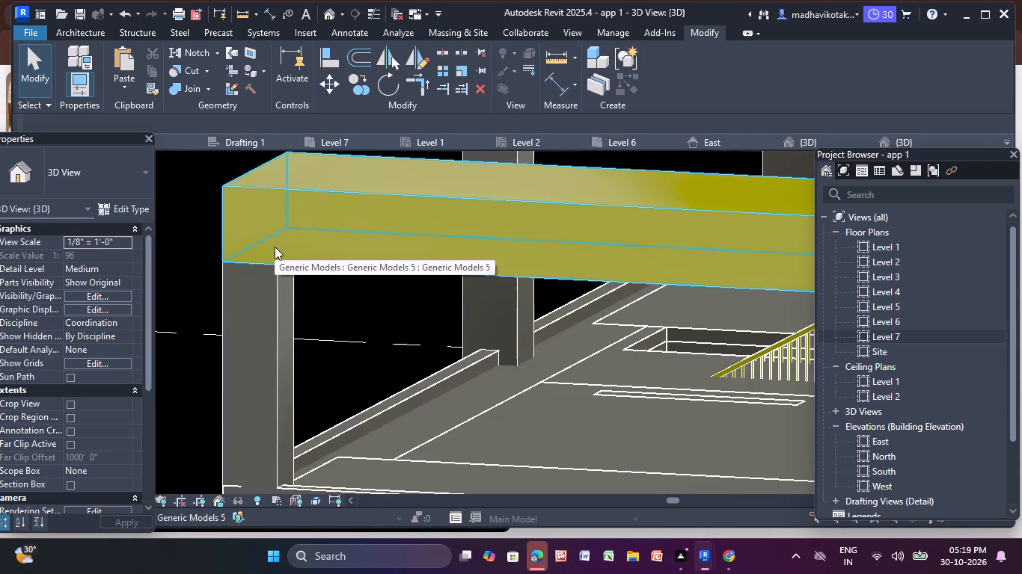
scroll(331, 244, down, 1)
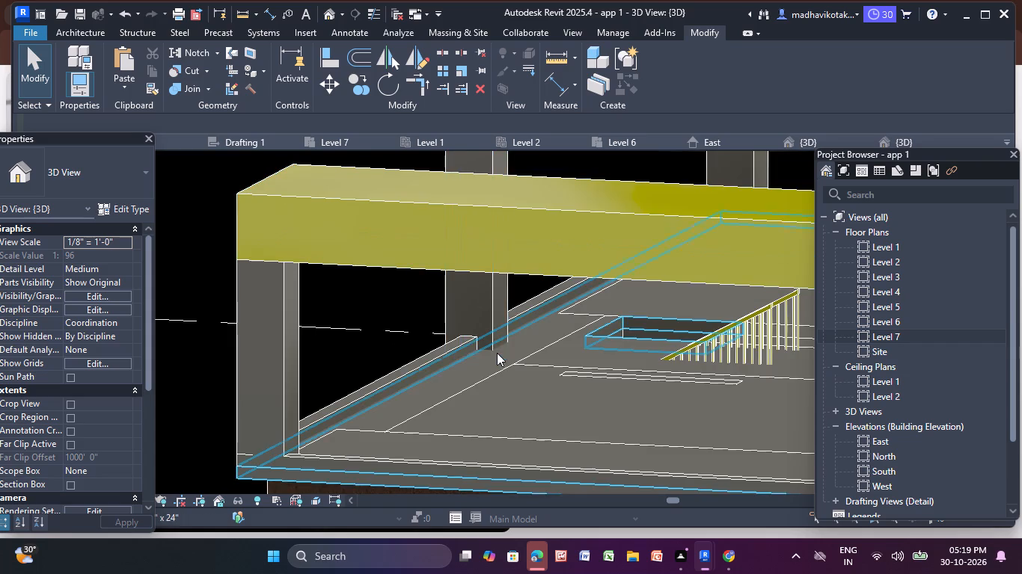
scroll(498, 353, down, 4)
middle_drag(489, 341, 348, 259)
click(469, 199)
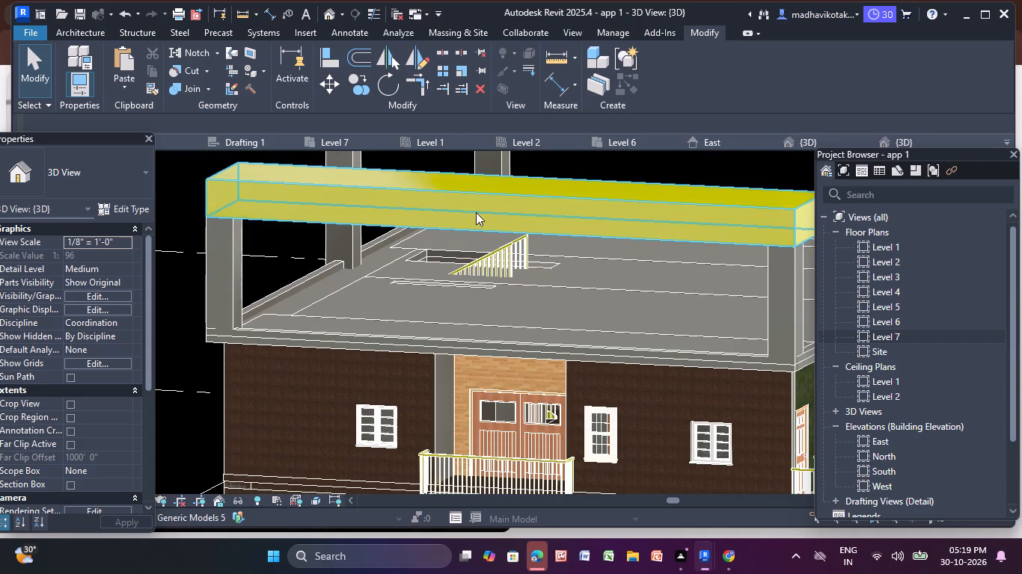
drag(515, 223, 527, 266)
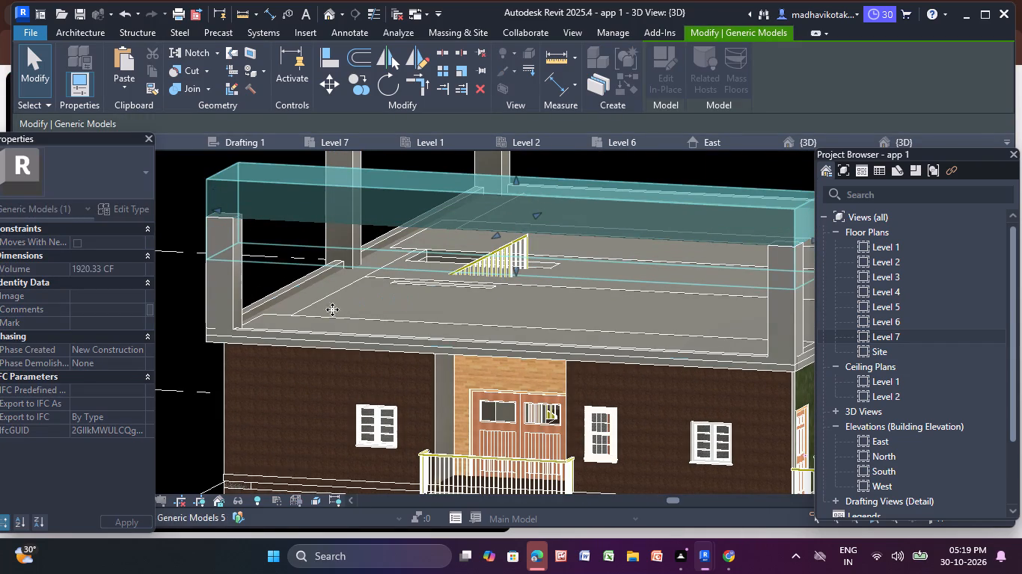
key(Escape)
Open the covering block for in-place editing.
scroll(420, 220, down, 3)
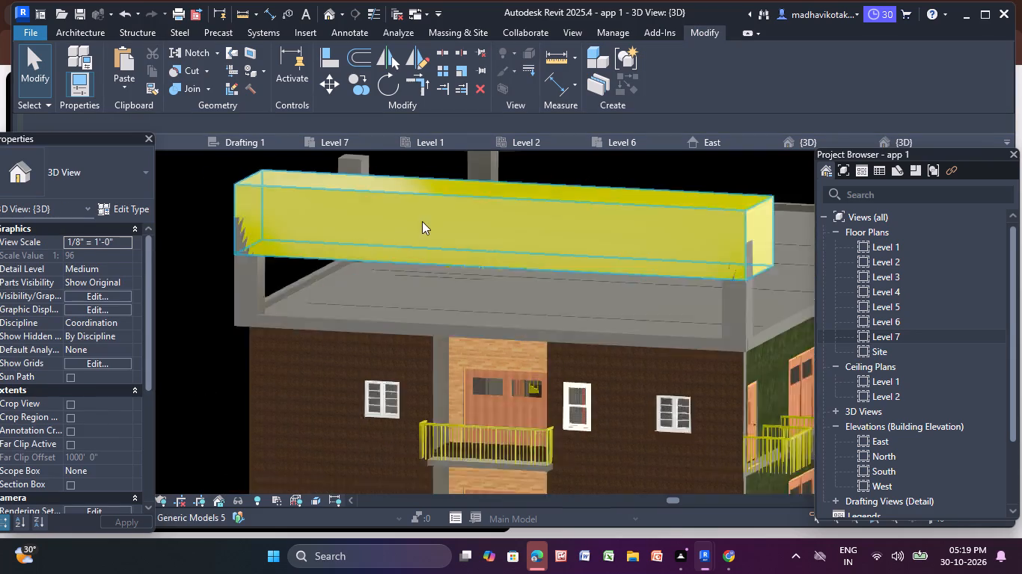
scroll(422, 221, down, 1)
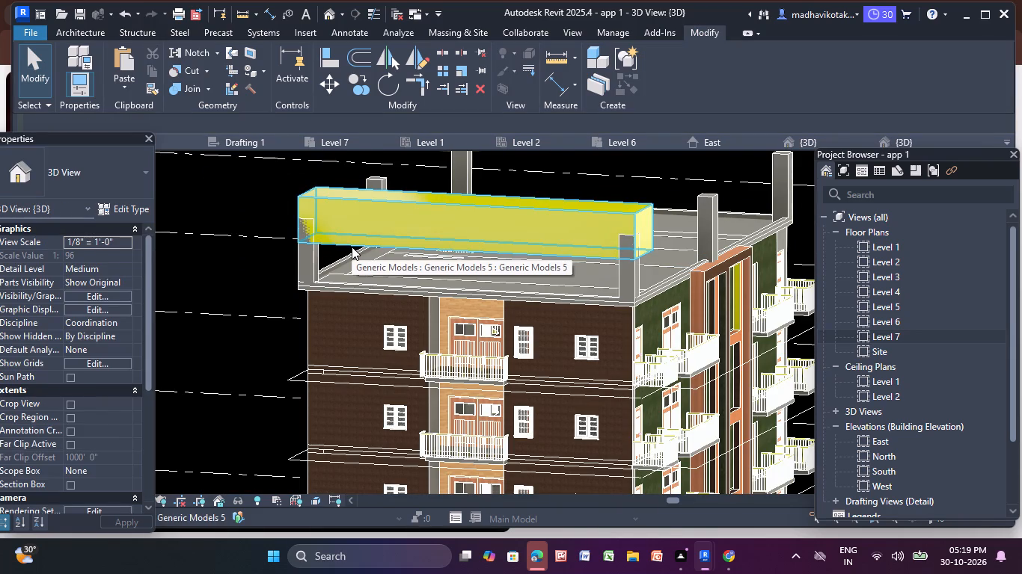
middle_drag(357, 252, 373, 232)
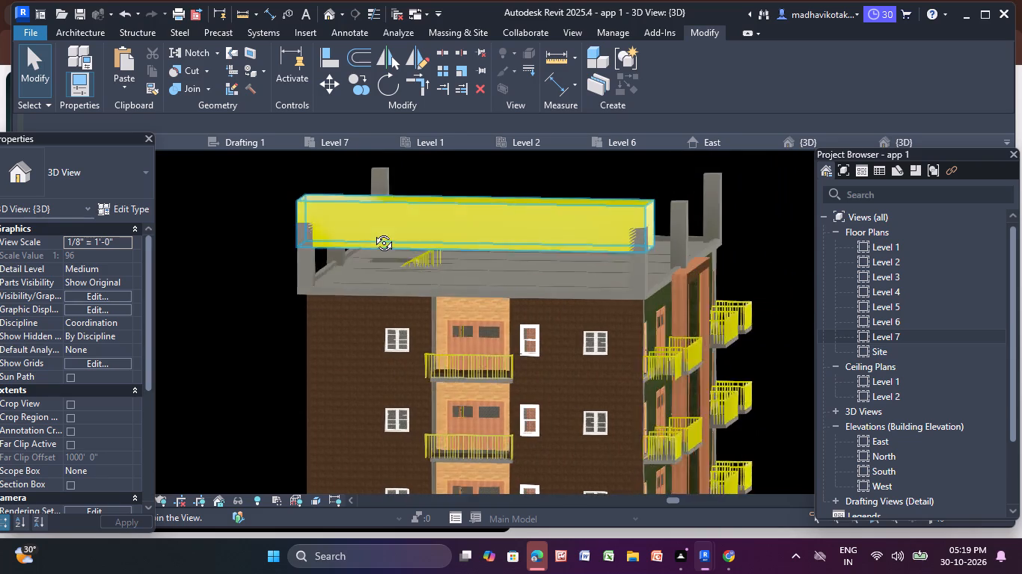
middle_drag(373, 232, 391, 247)
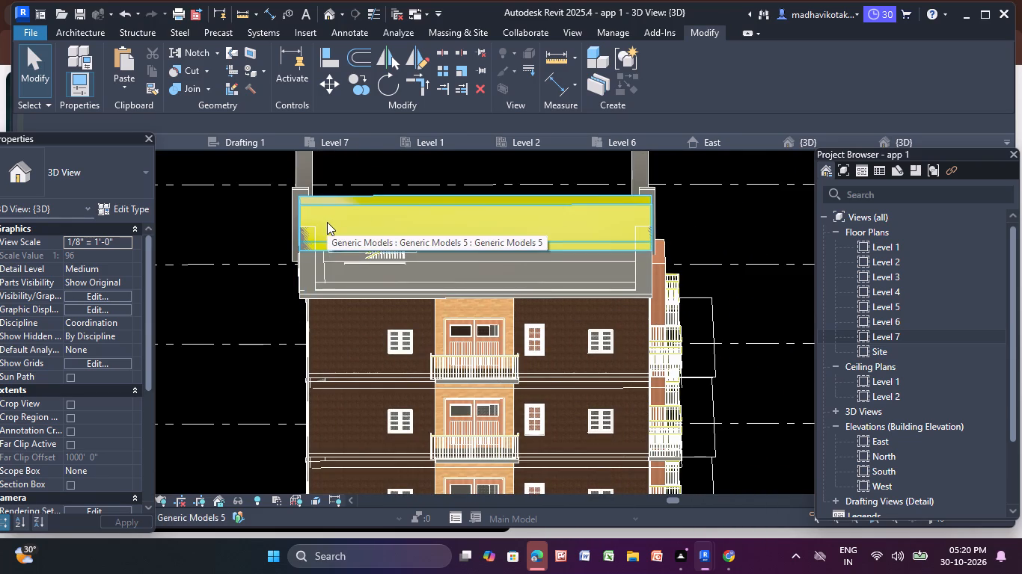
click(327, 222)
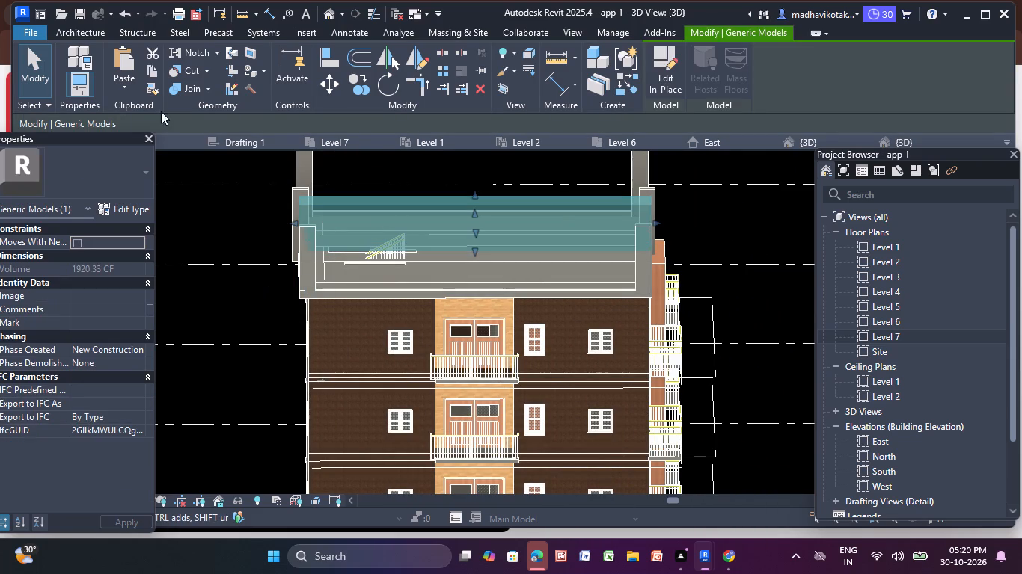
click(660, 67)
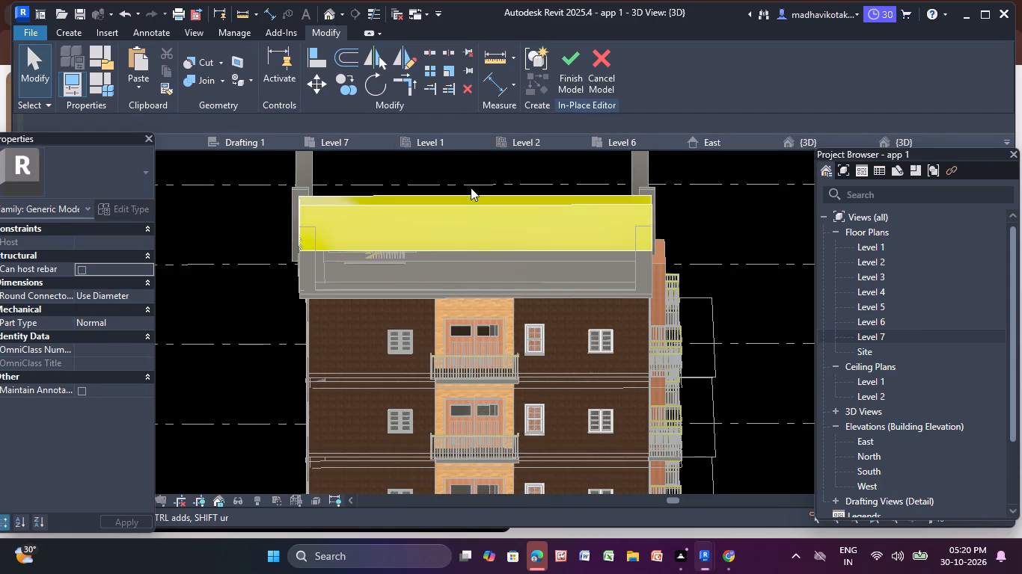
click(450, 231)
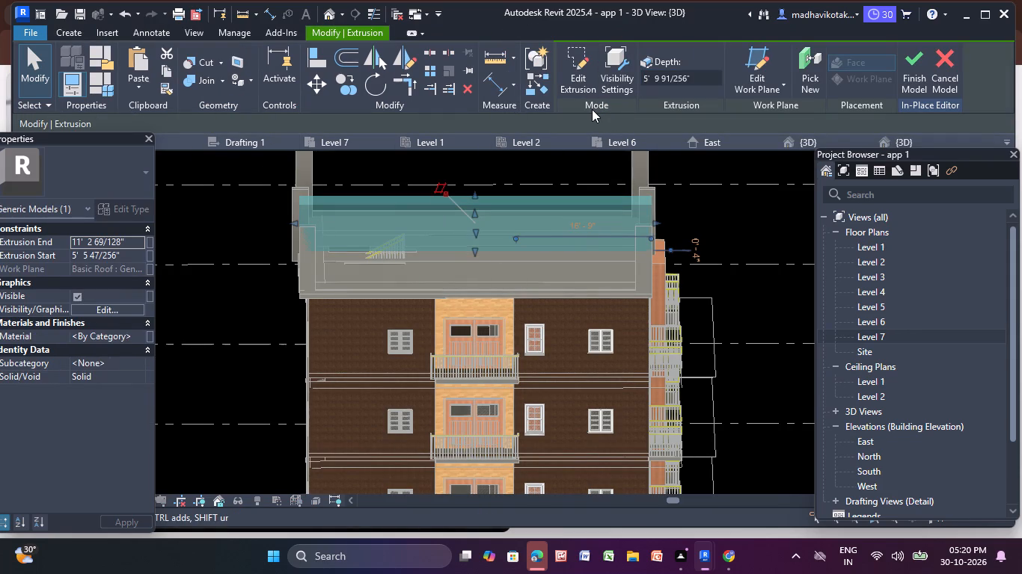
key(Escape)
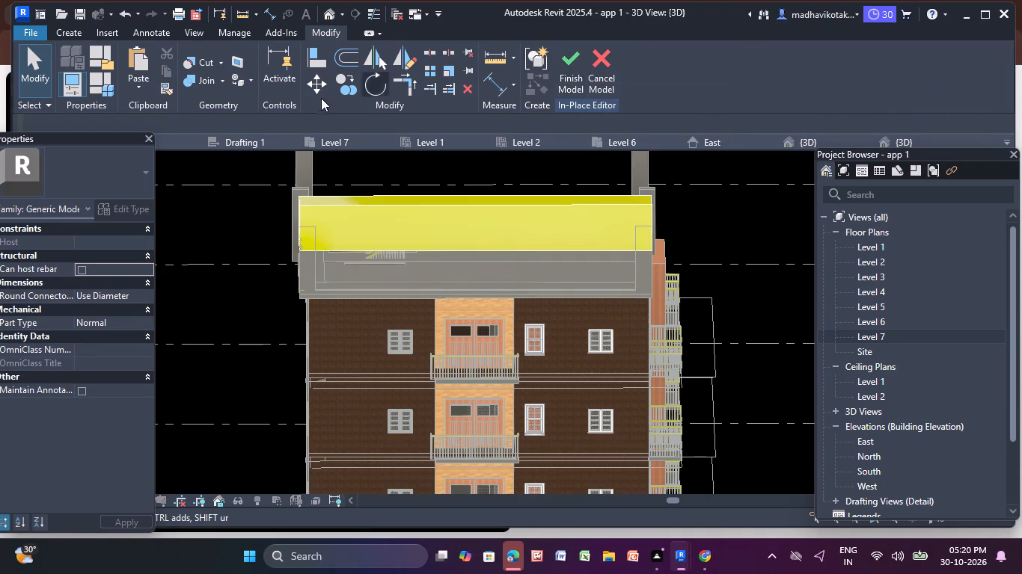
Start a void extrusion in the in-place model, using the block's long outer face as its work plane.
click(61, 30)
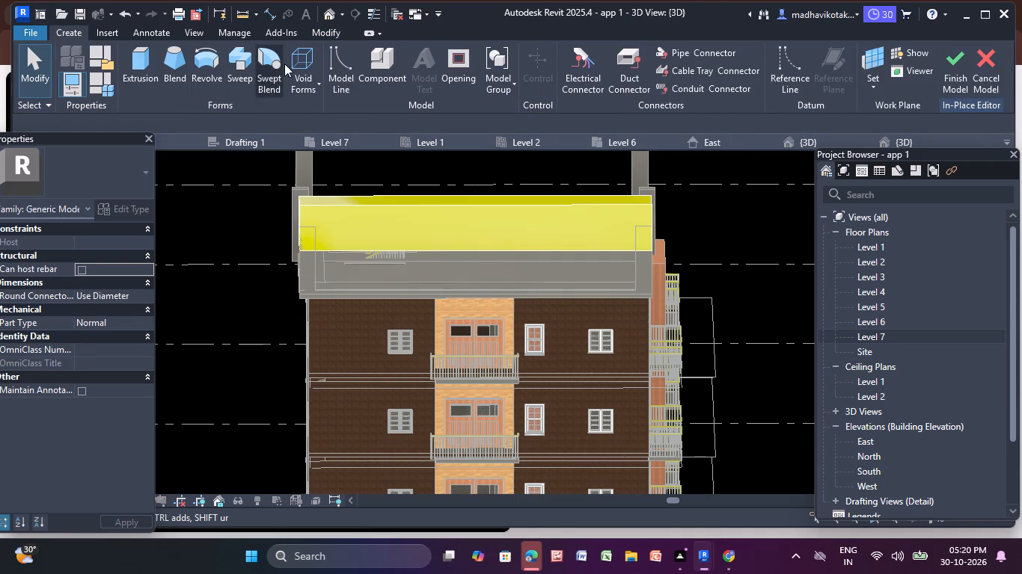
click(310, 53)
click(331, 114)
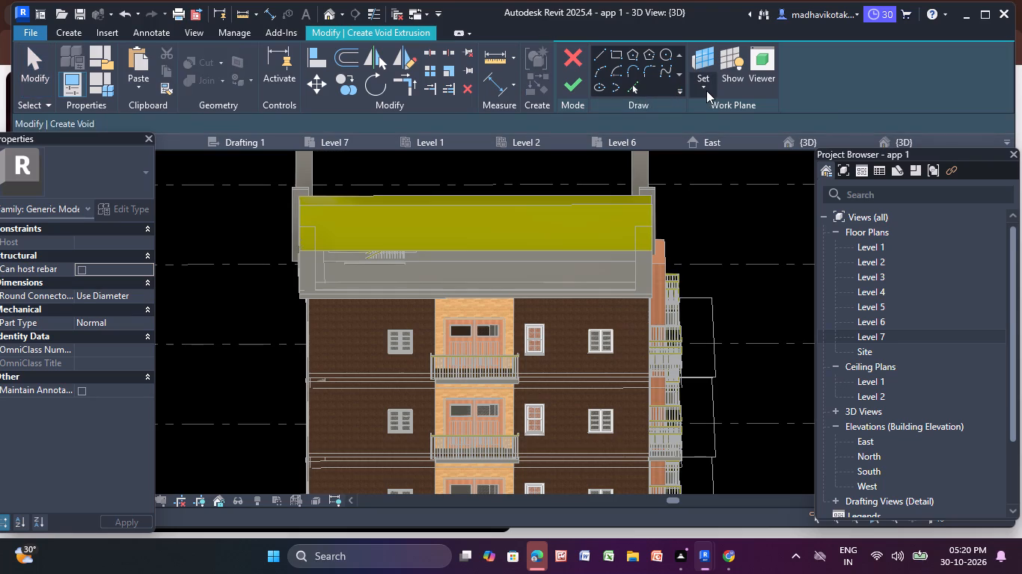
click(706, 90)
click(720, 148)
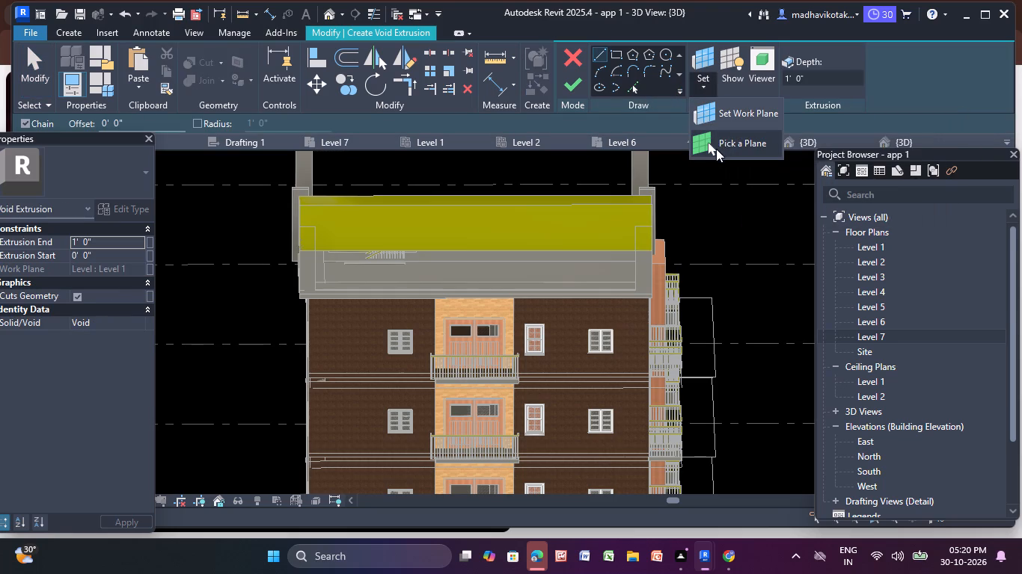
click(572, 230)
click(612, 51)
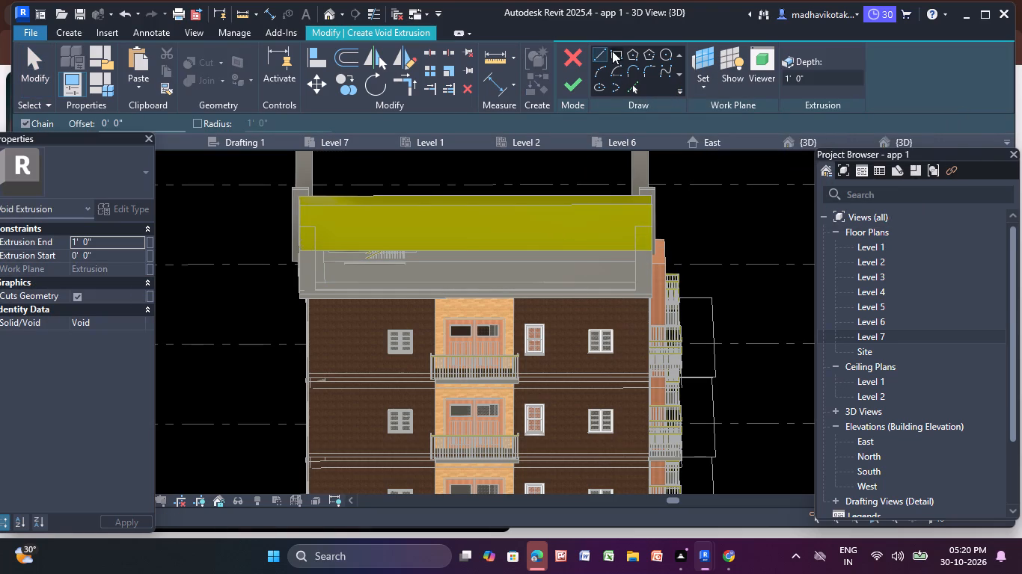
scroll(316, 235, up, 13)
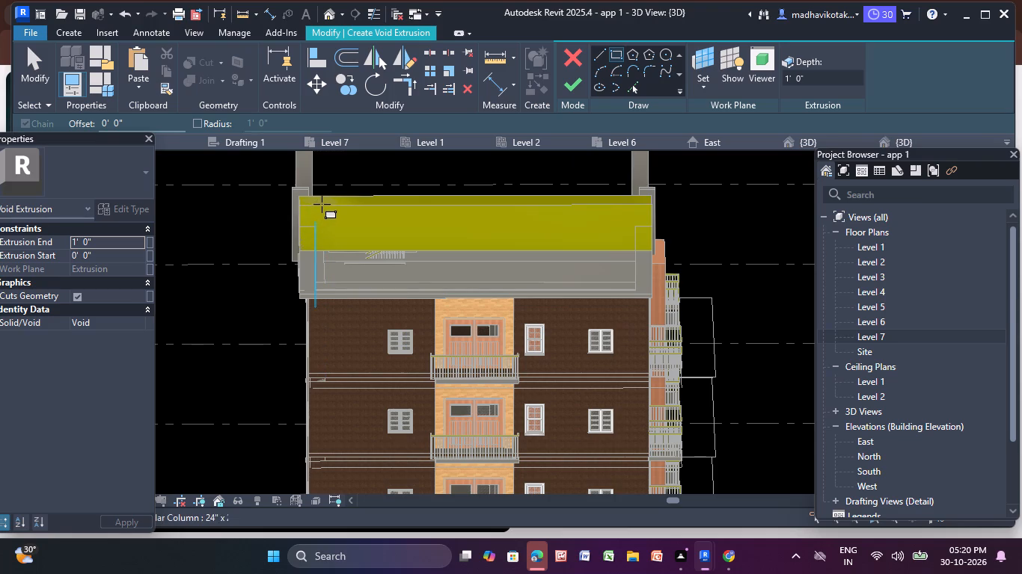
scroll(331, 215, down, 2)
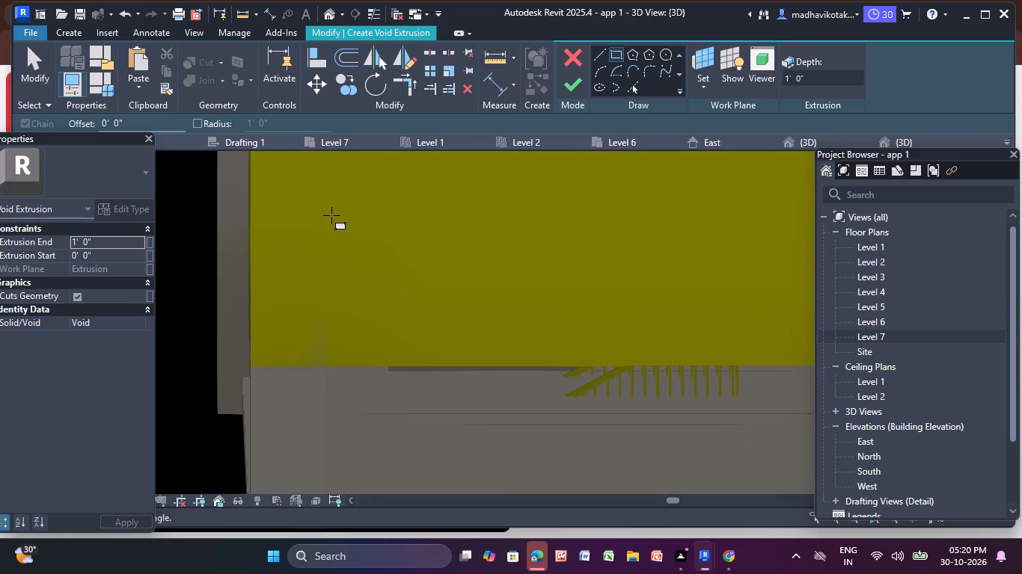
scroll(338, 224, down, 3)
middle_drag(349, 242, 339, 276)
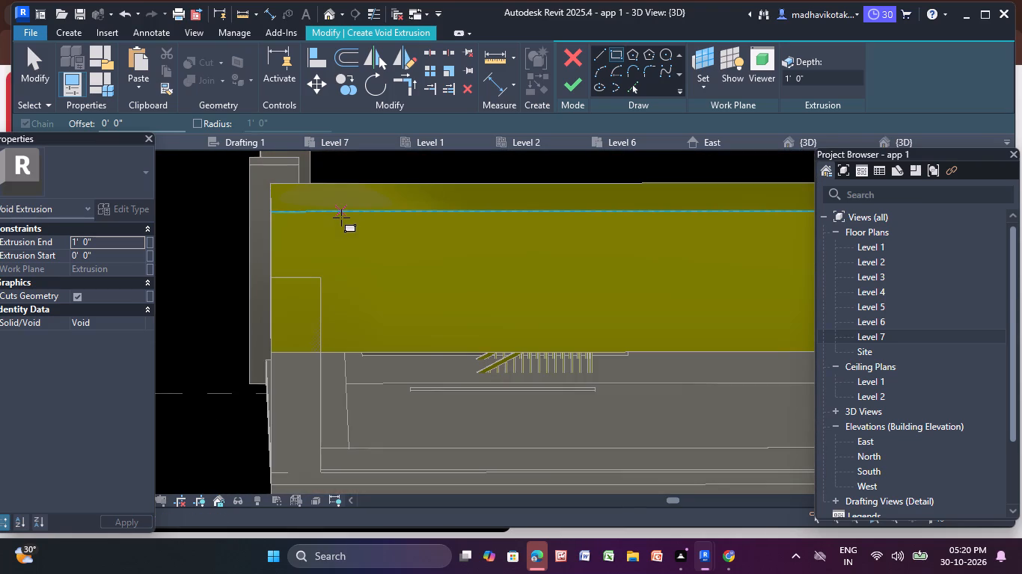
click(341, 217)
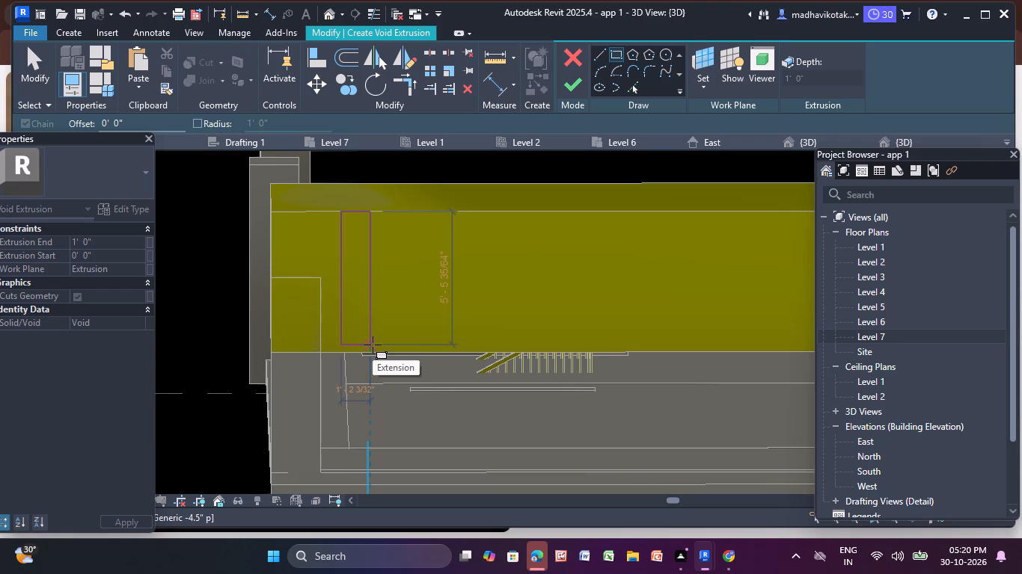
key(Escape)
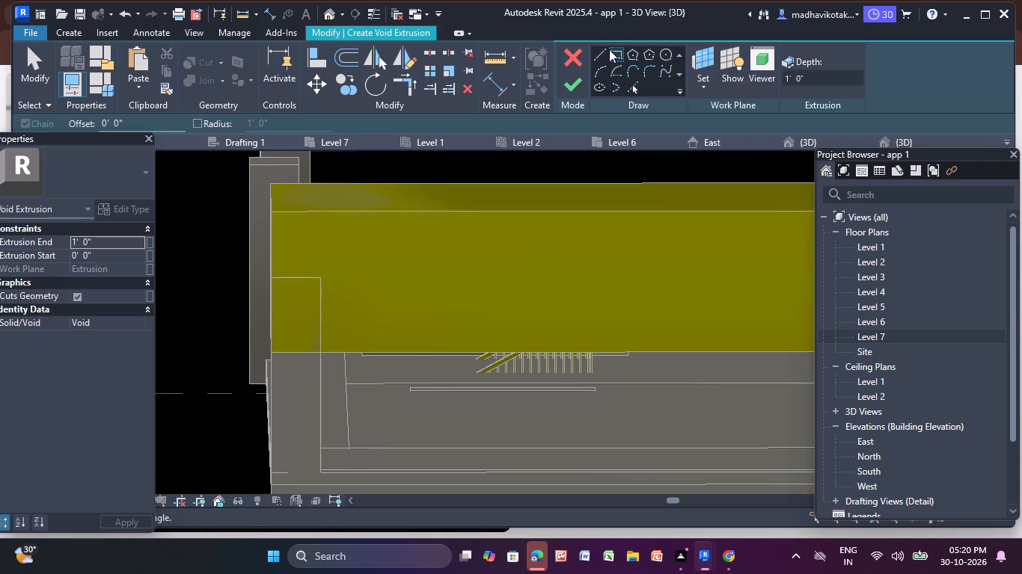
Sketch a tall void rectangle 9" wide and about 4' 11" high on the outer face, near the block's left end.
click(620, 51)
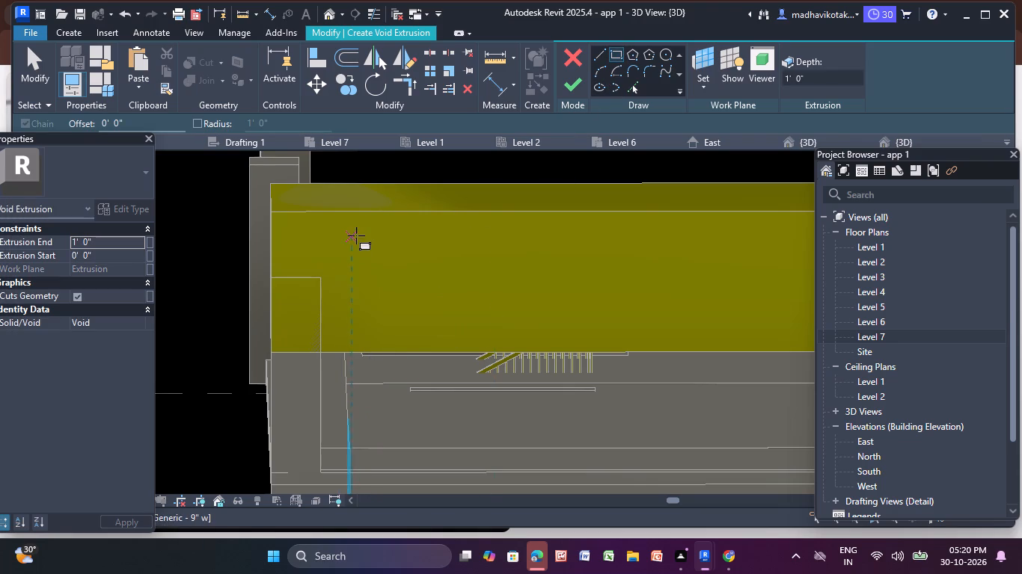
click(357, 221)
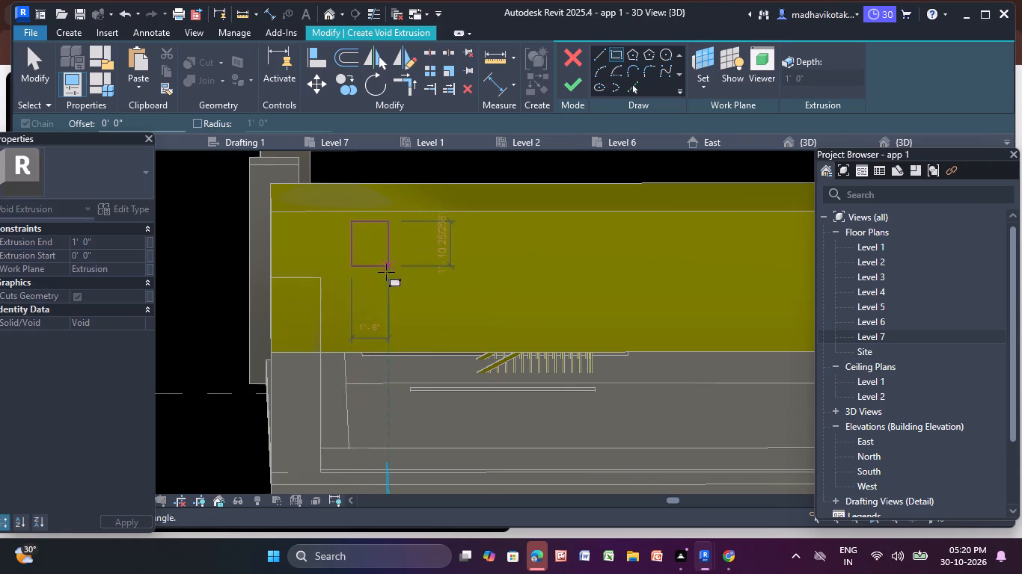
click(375, 342)
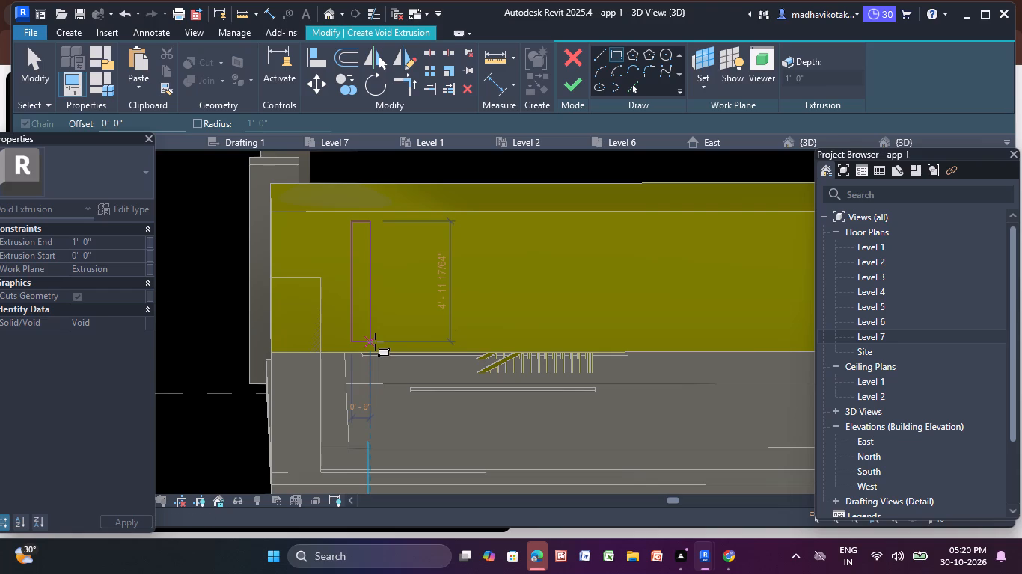
key(Escape)
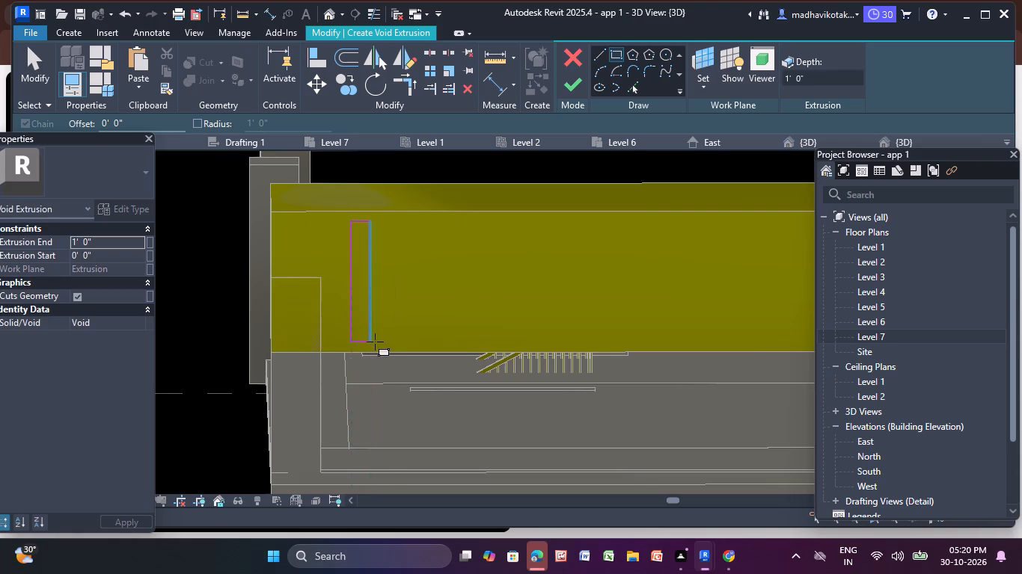
key(Escape)
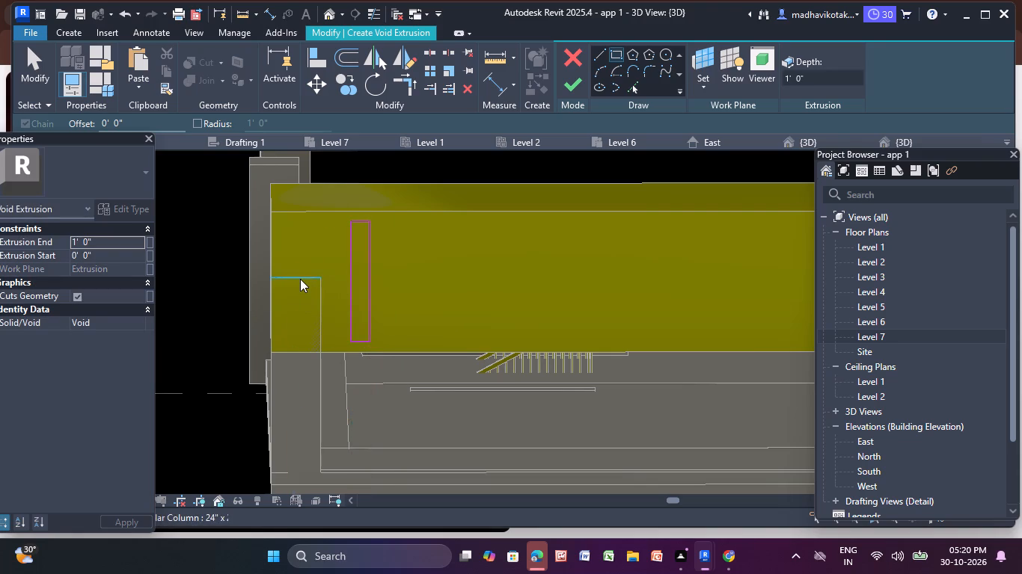
Copy the whole sketched void rectangle horizontally along the face, placing one copy a few inches to the right.
scroll(376, 186, up, 2)
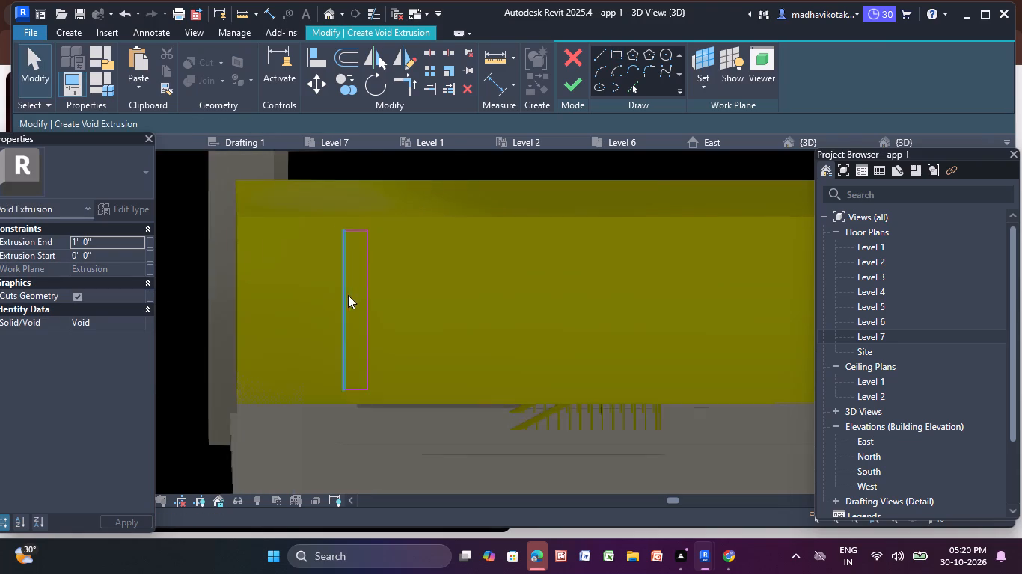
middle_drag(346, 295, 299, 242)
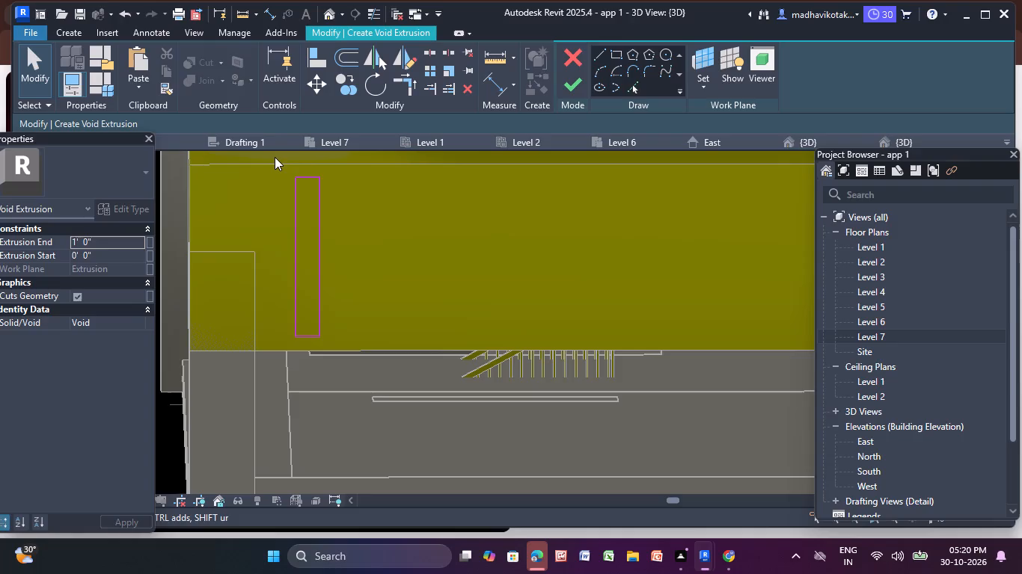
drag(275, 157, 380, 361)
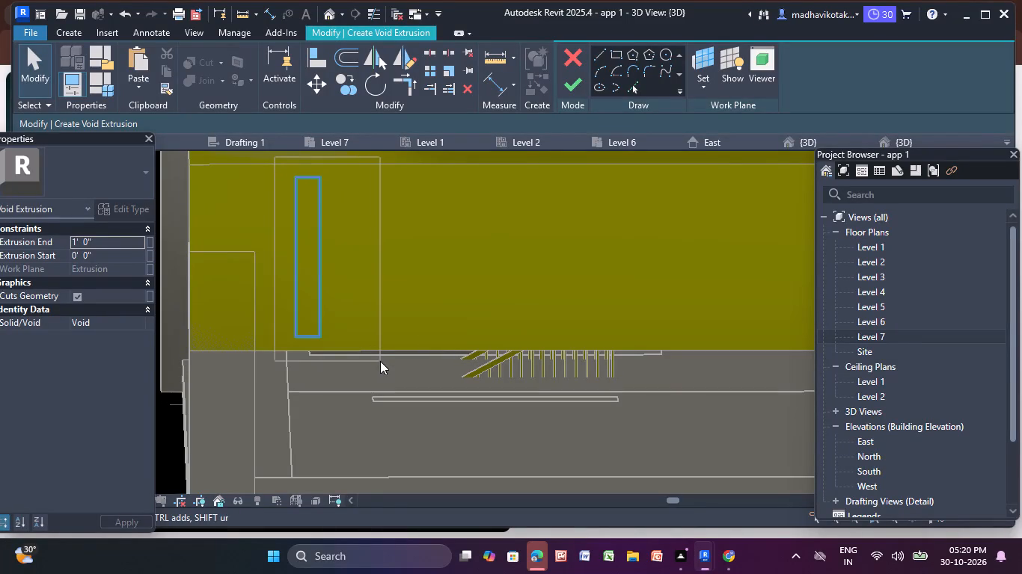
click(346, 87)
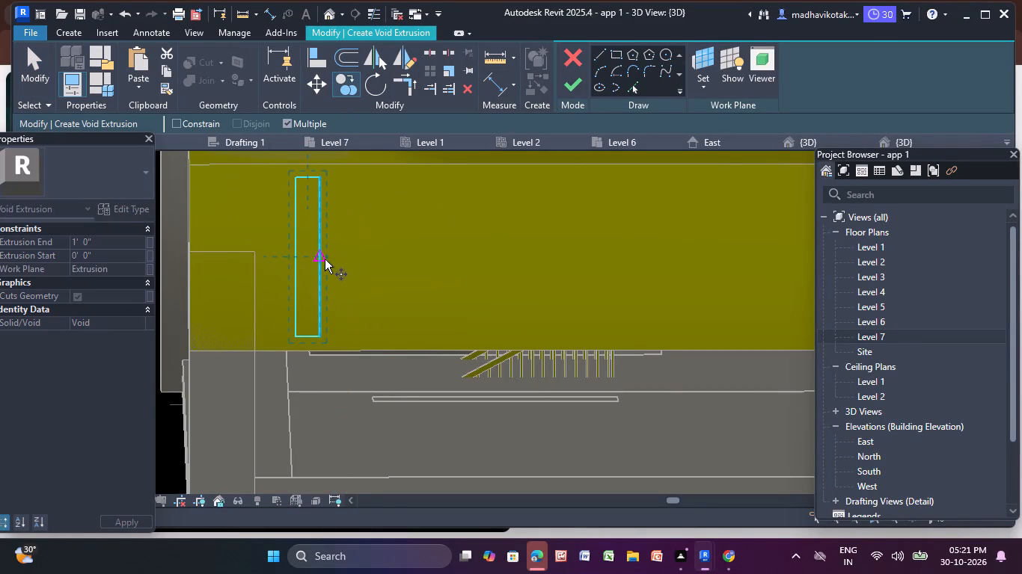
click(322, 259)
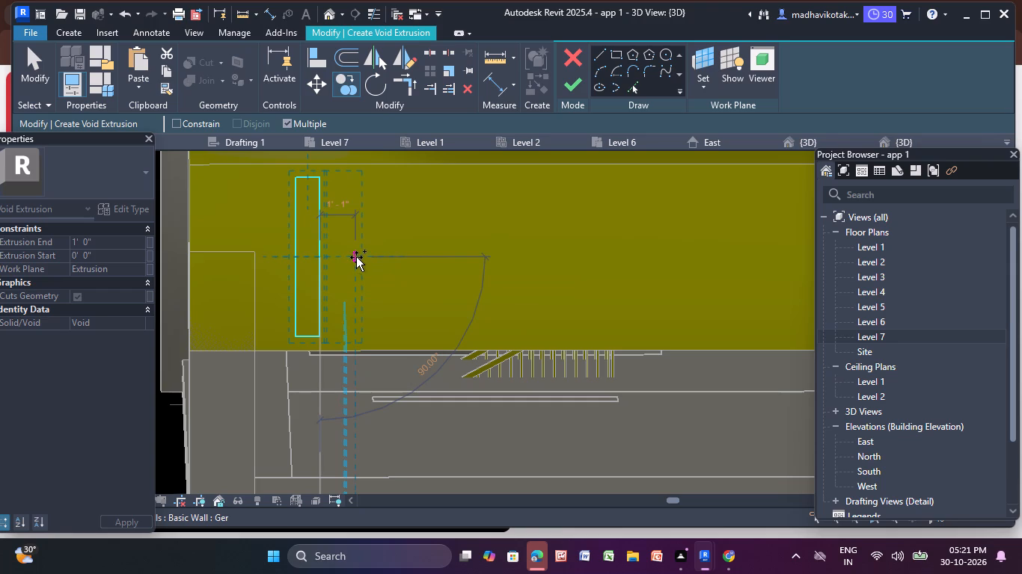
scroll(356, 257, up, 3)
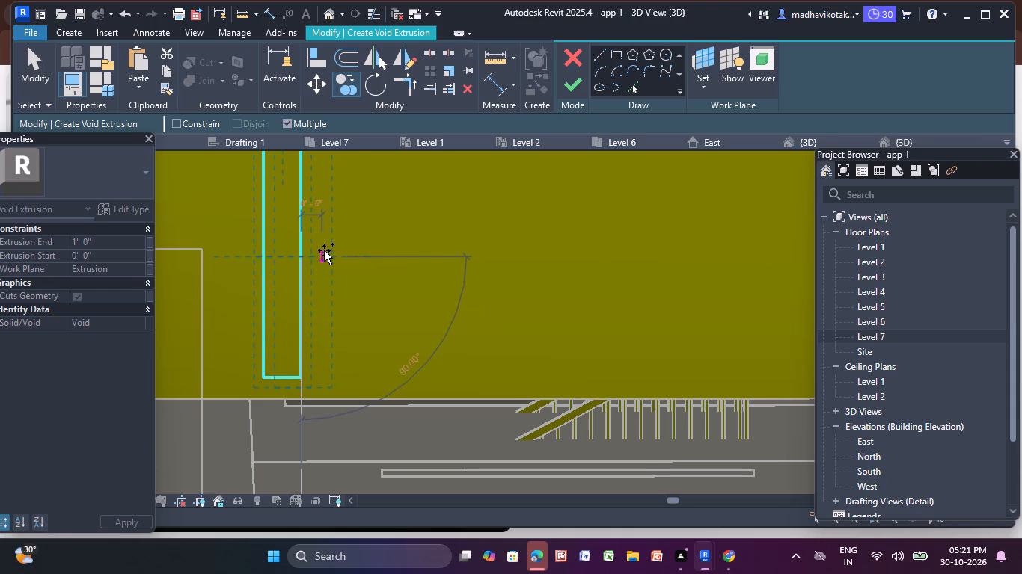
click(324, 250)
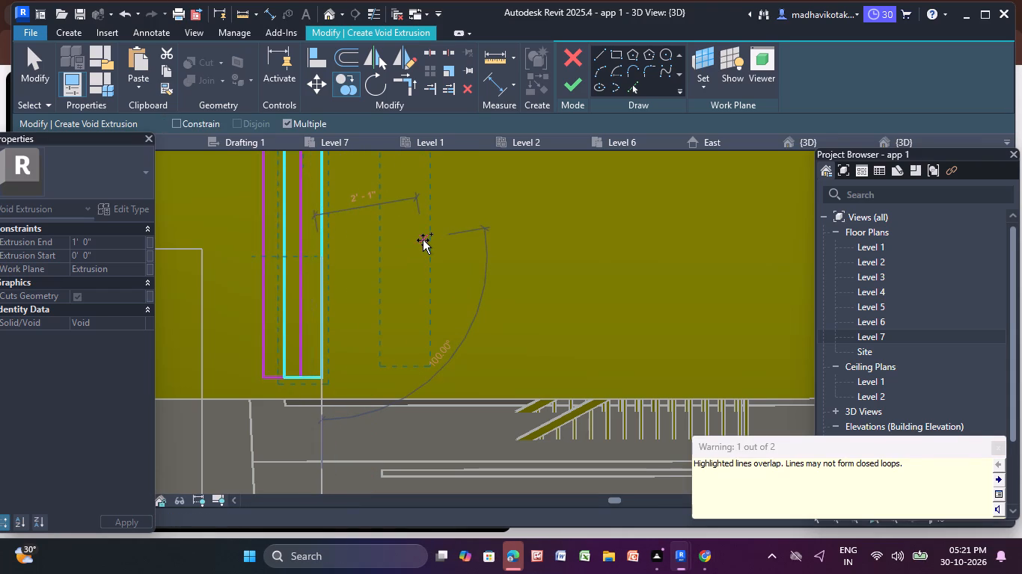
key(Escape)
key(Escape)
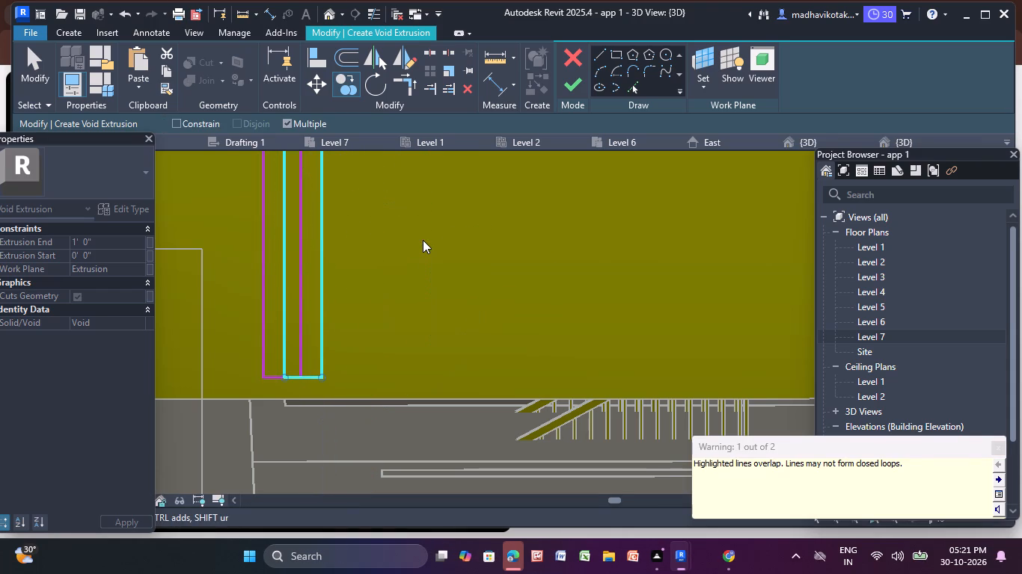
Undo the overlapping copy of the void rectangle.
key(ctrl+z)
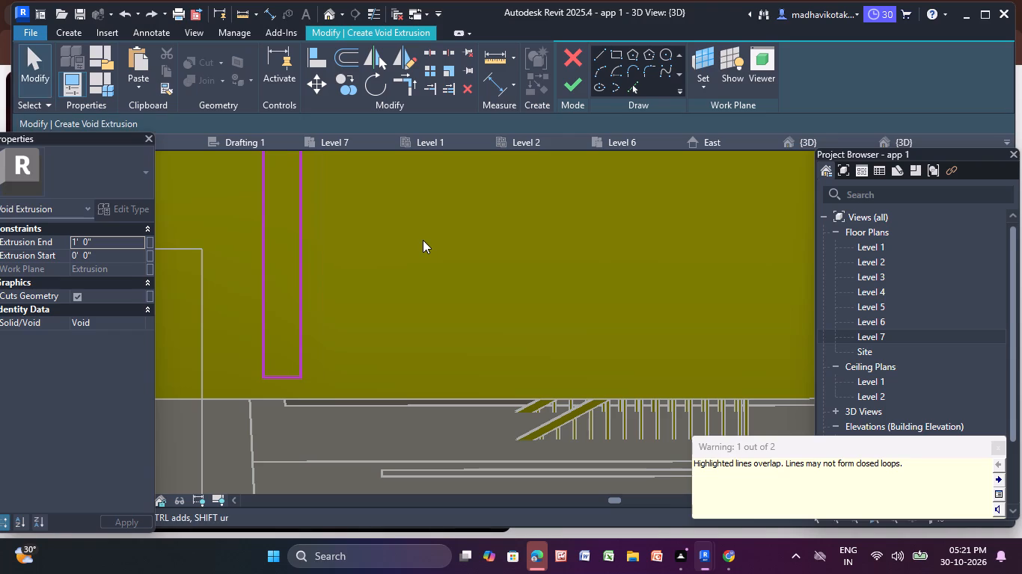
Copy the whole void rectangle horizontally along the block's outer face with multiple copies, placing four at 1' 0" spacing.
scroll(426, 238, down, 5)
middle_drag(453, 294, 438, 324)
scroll(314, 232, up, 3)
middle_drag(320, 224, 275, 200)
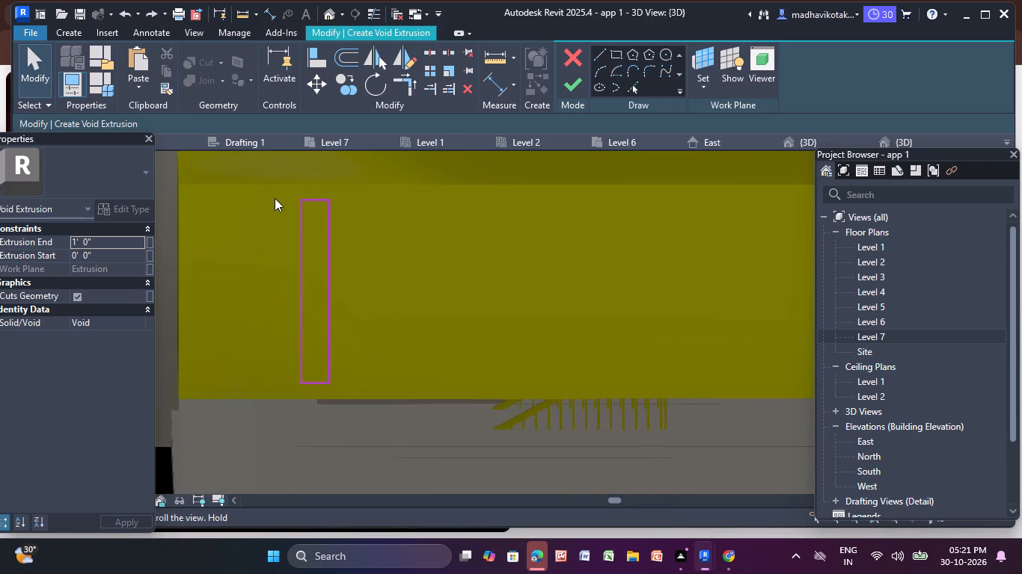
drag(275, 167, 429, 442)
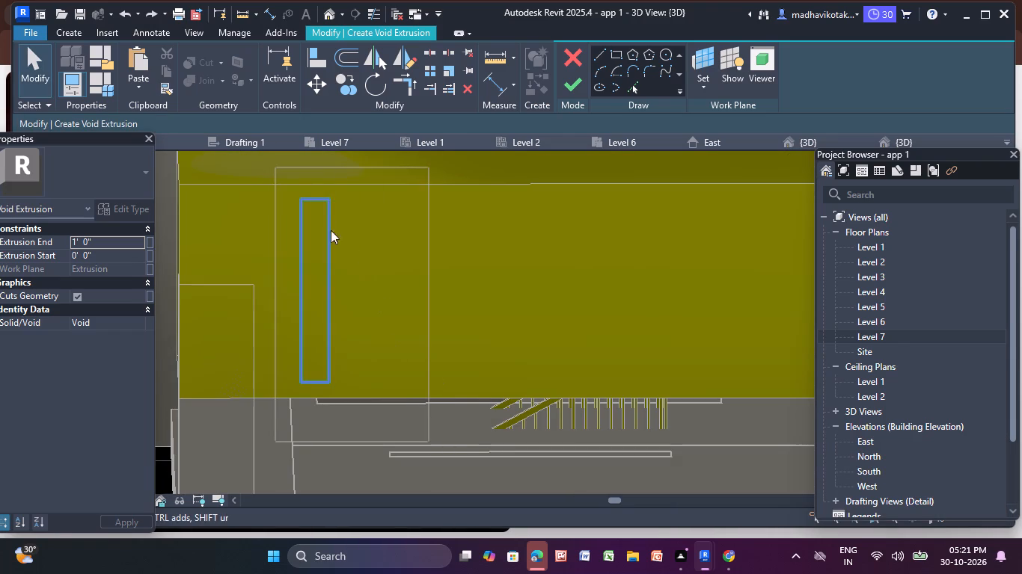
click(349, 81)
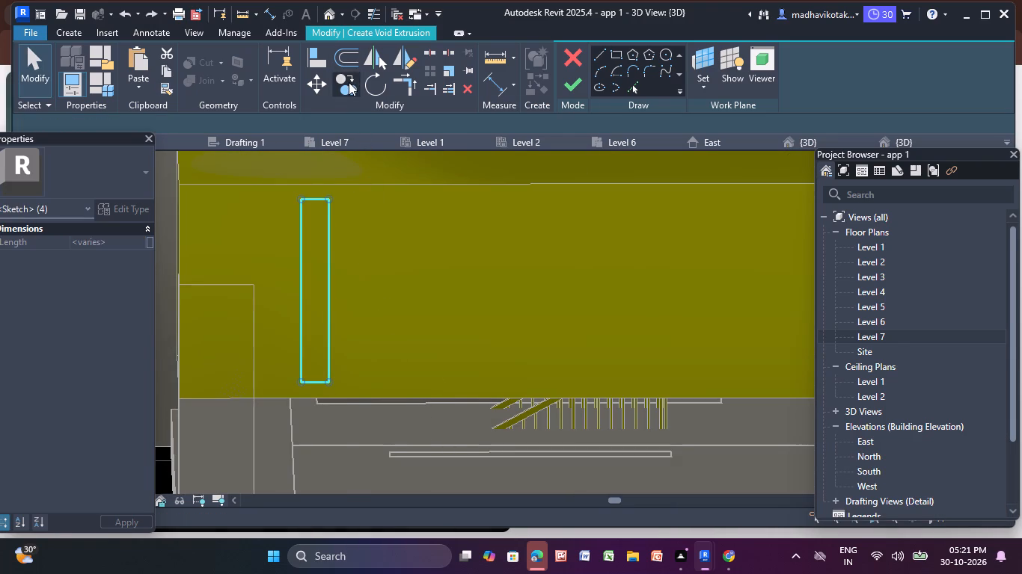
click(330, 289)
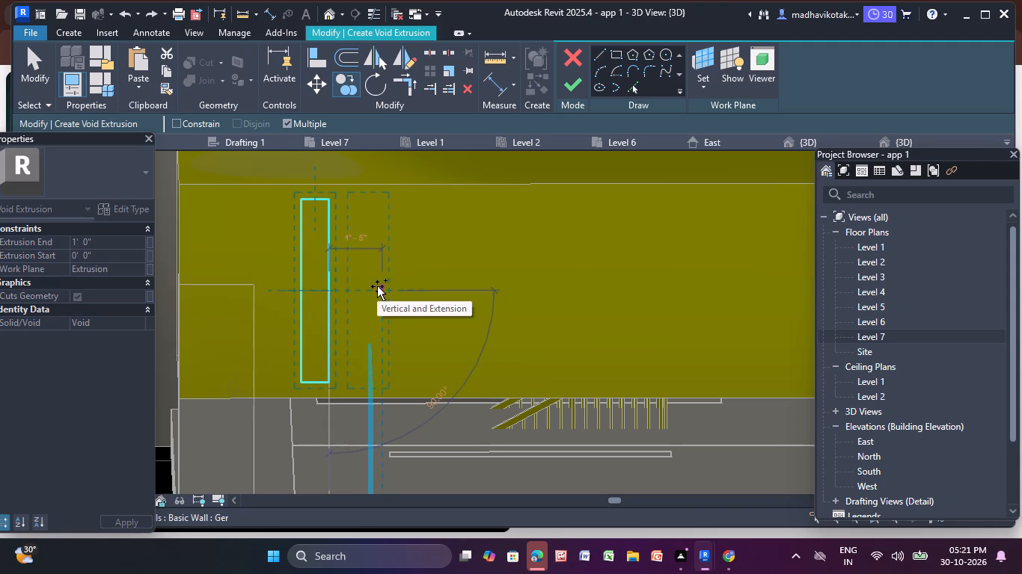
scroll(377, 286, up, 4)
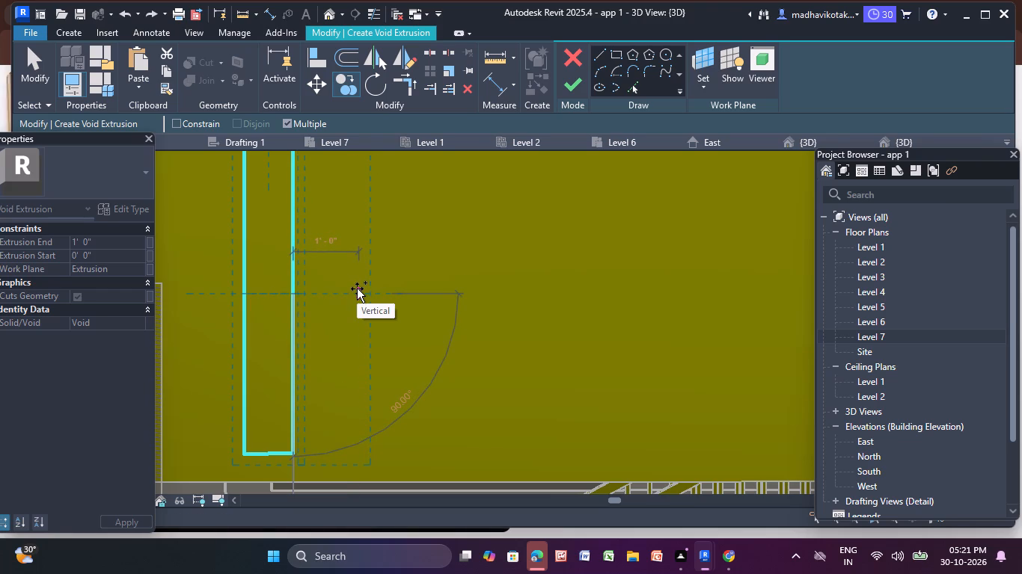
click(357, 288)
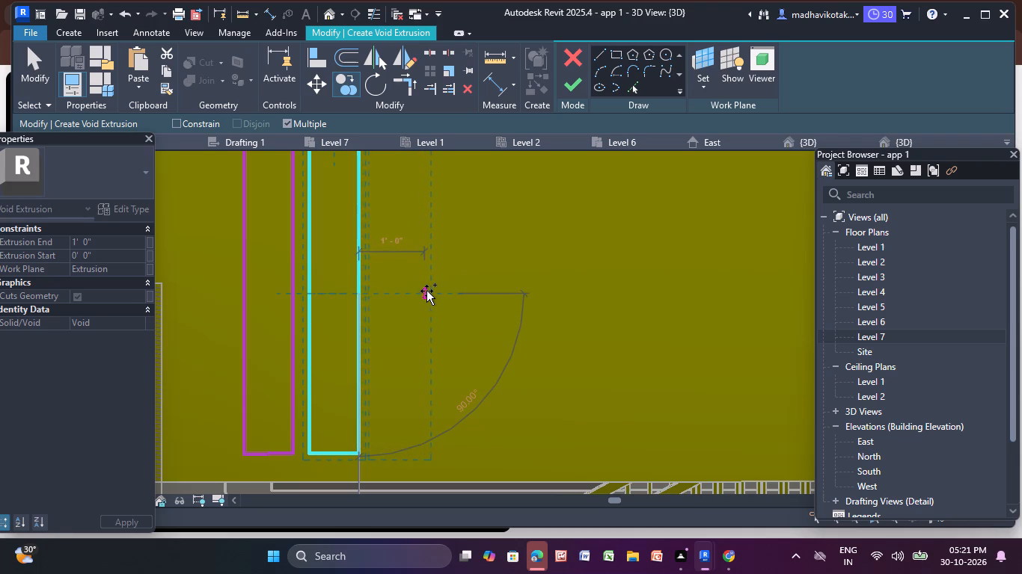
click(422, 290)
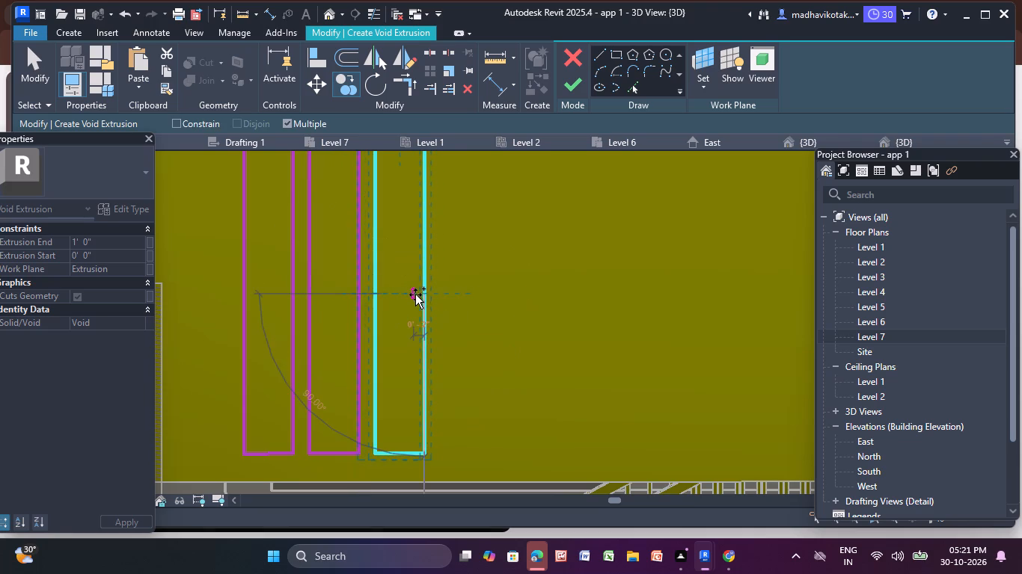
middle_drag(415, 294, 288, 326)
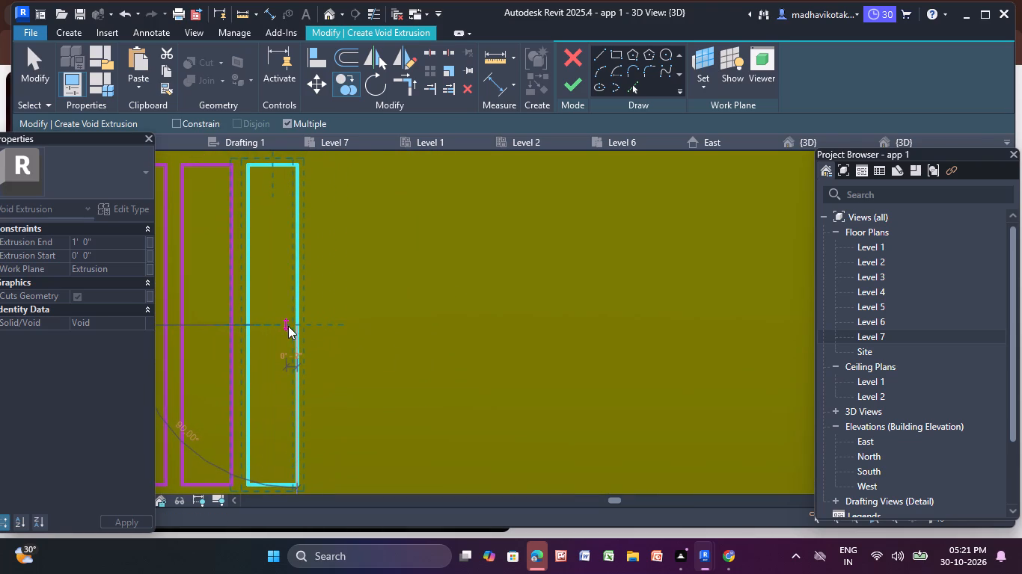
click(364, 326)
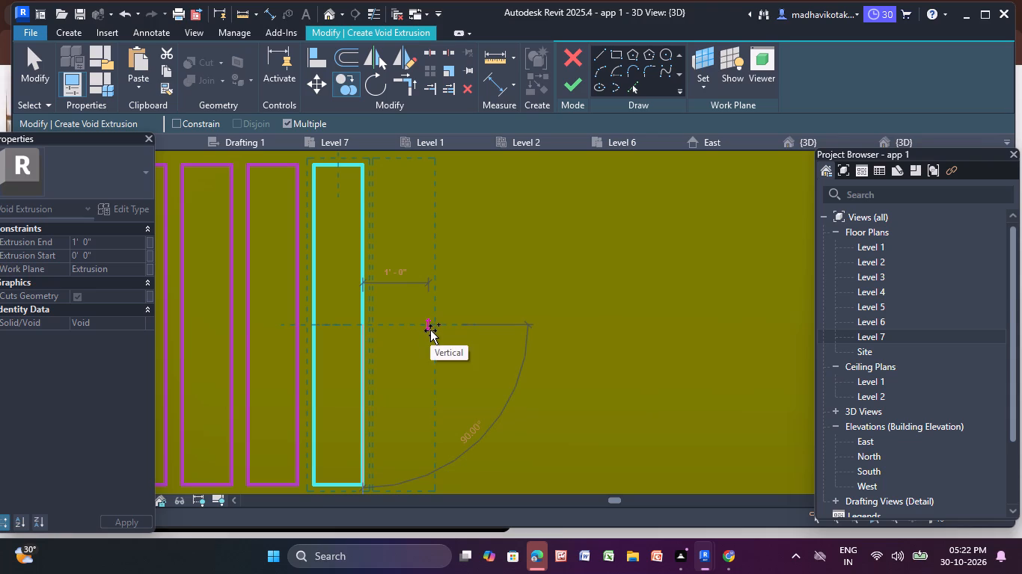
click(430, 330)
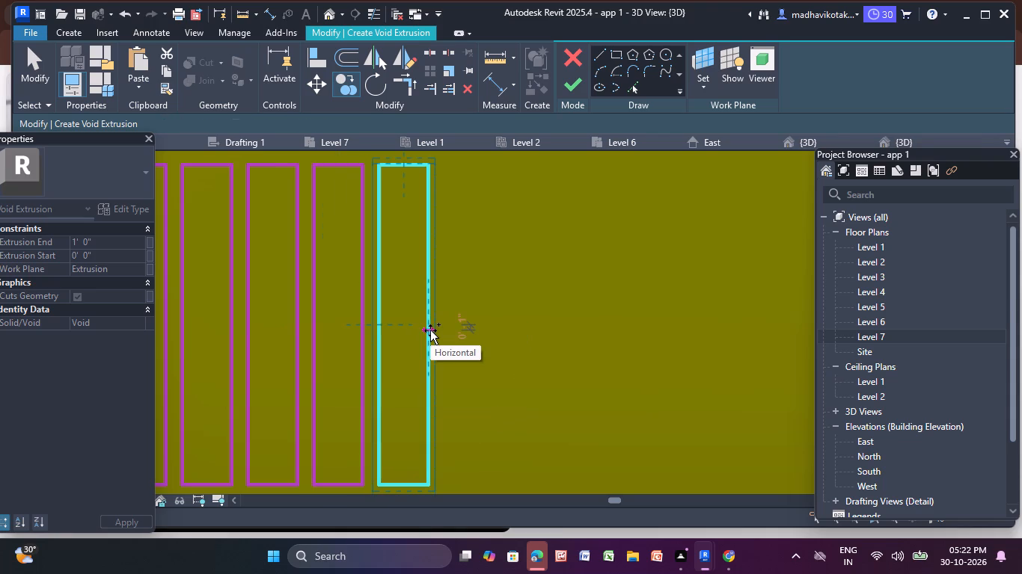
Continue the row of void rectangles with five more copies, each about 1' 0" beyond the previous one.
middle_drag(430, 330, 288, 336)
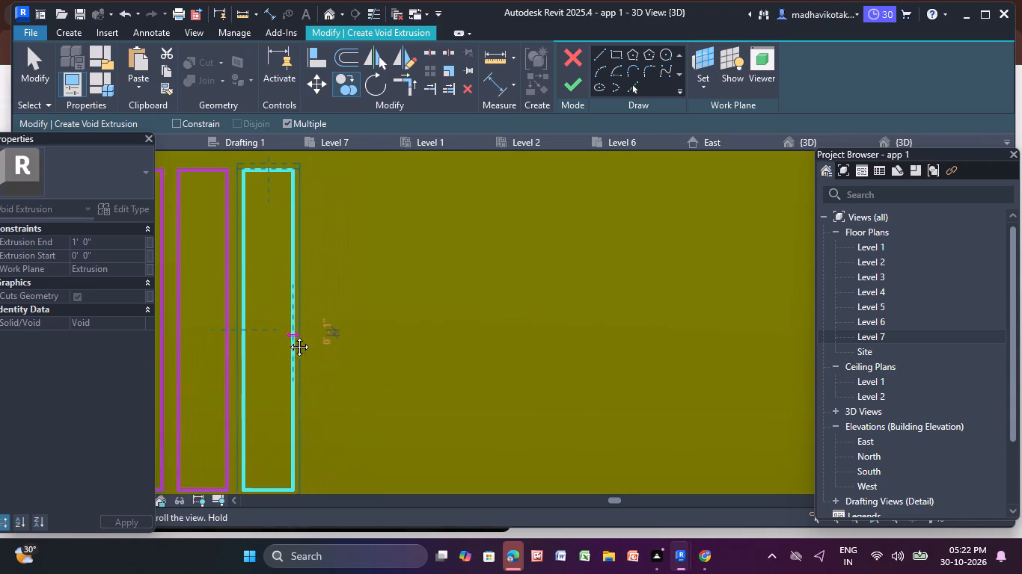
middle_drag(288, 336, 286, 336)
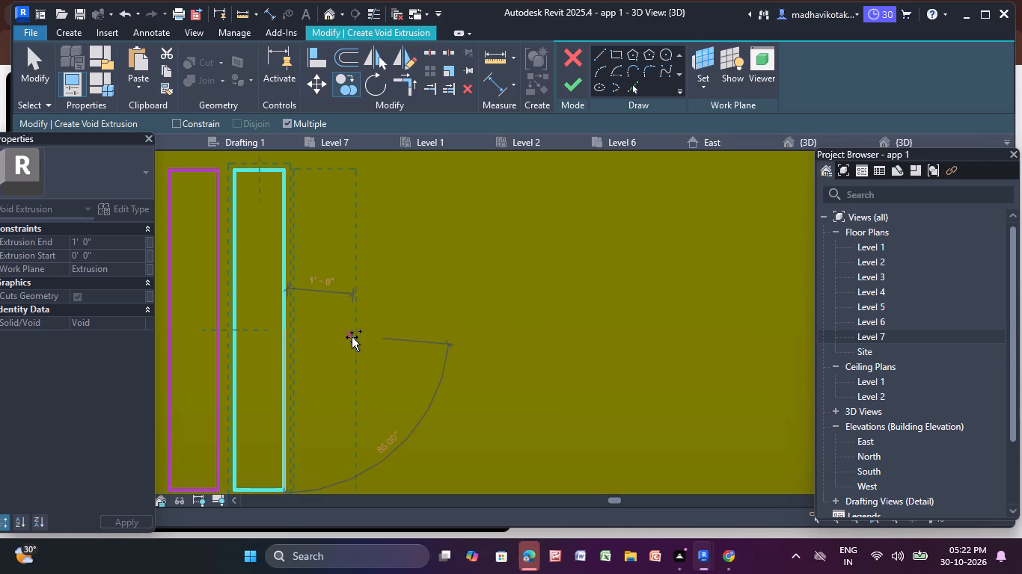
click(350, 332)
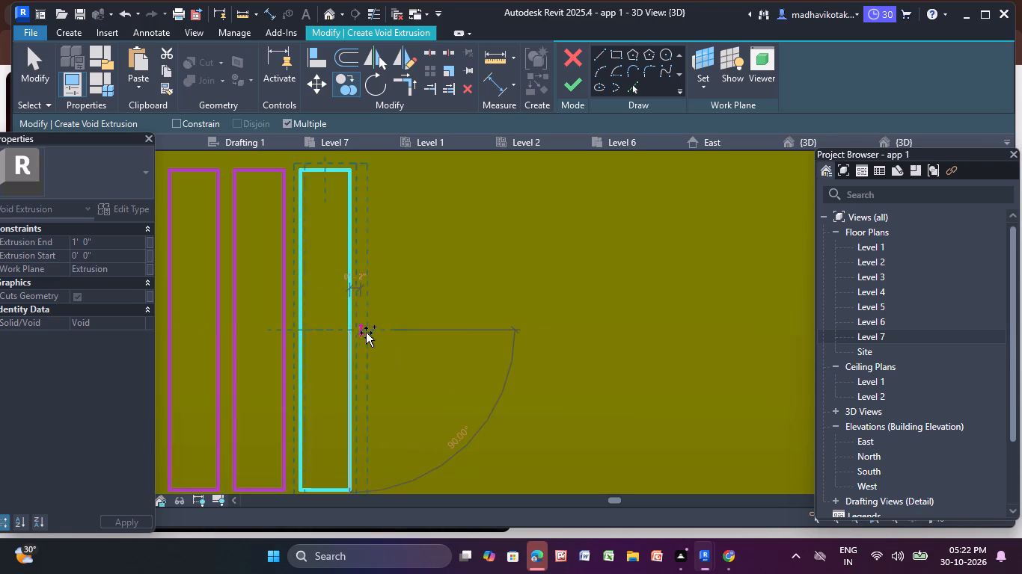
click(417, 329)
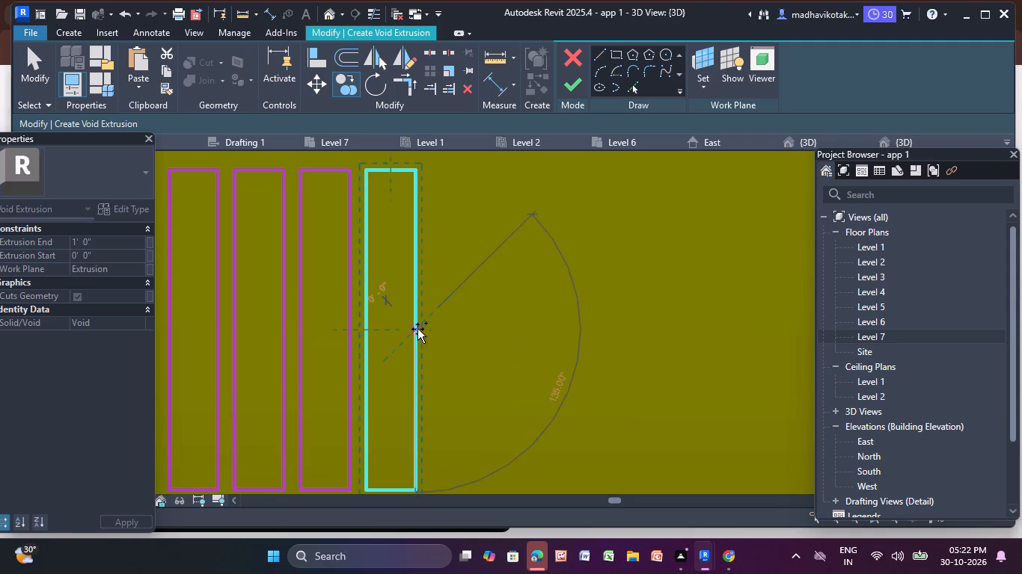
middle_drag(417, 329, 320, 345)
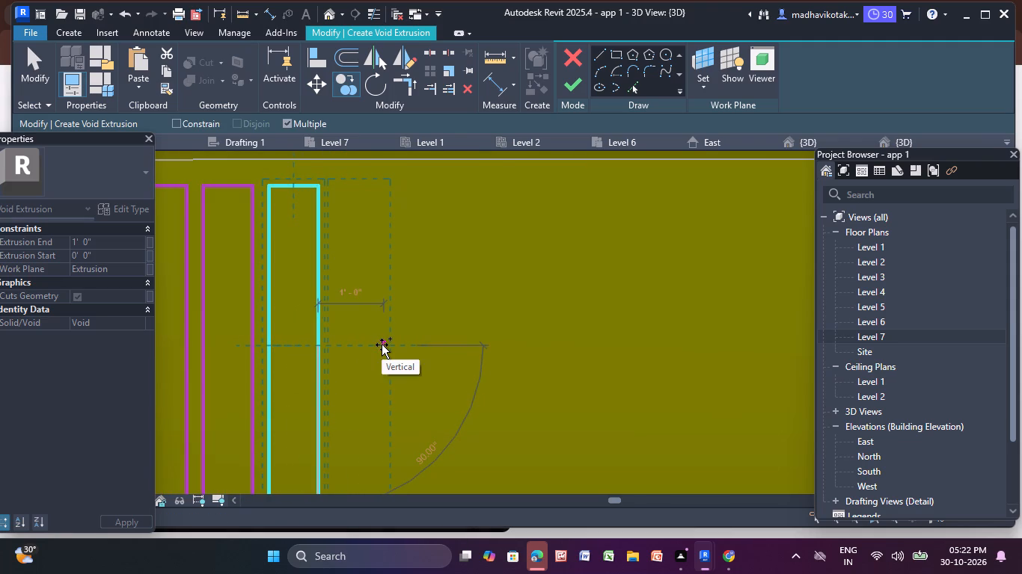
click(382, 345)
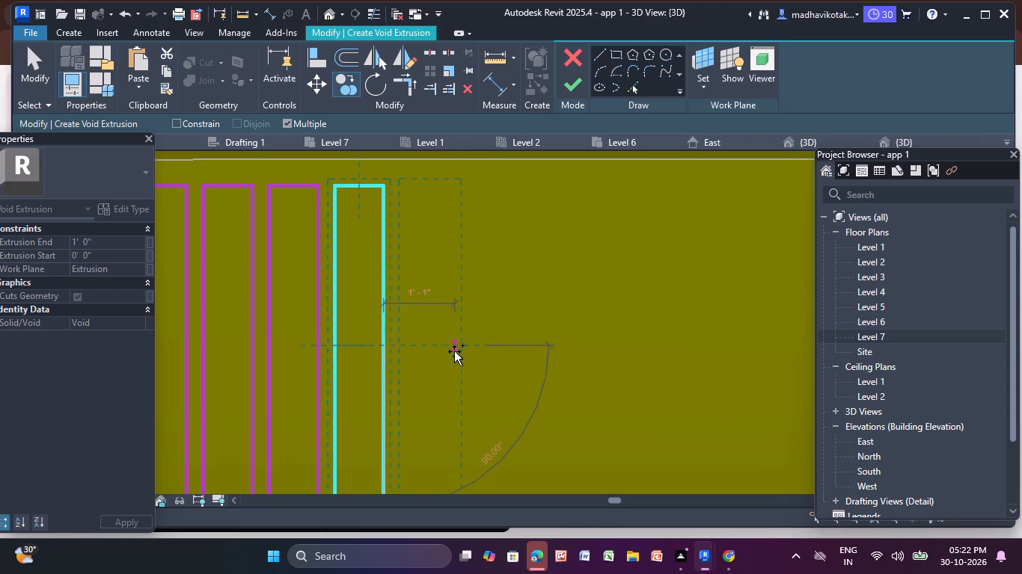
click(451, 351)
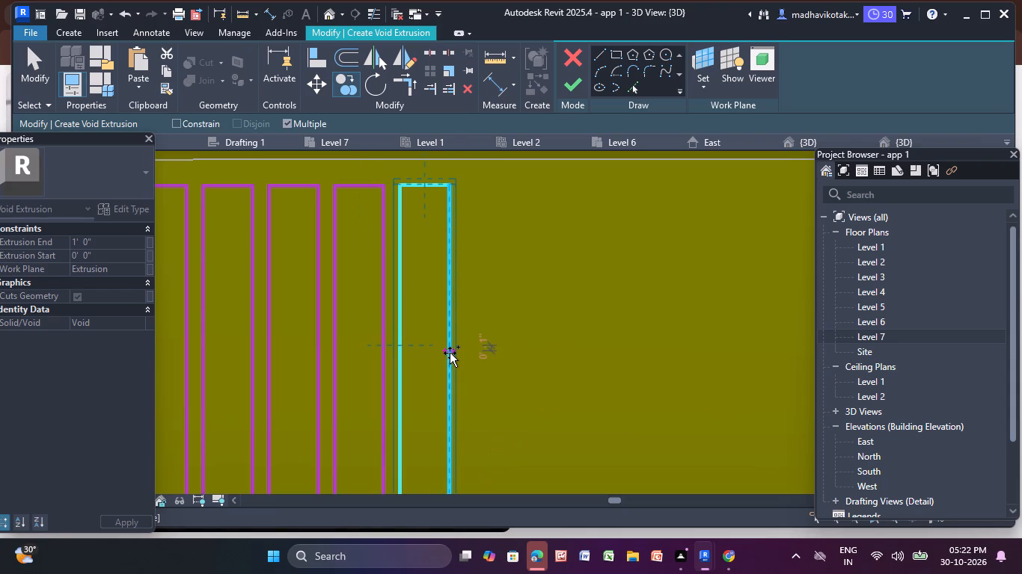
click(517, 354)
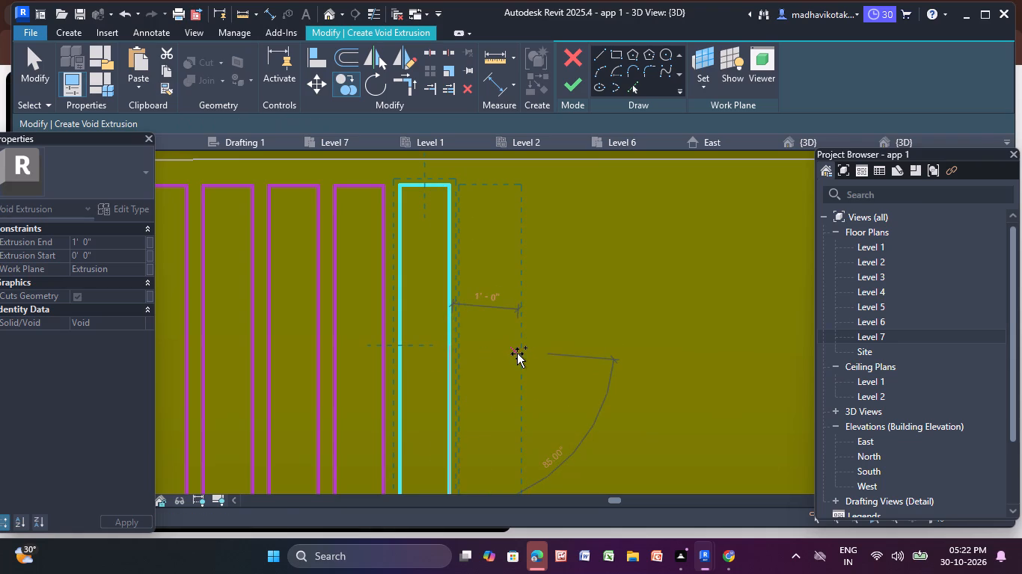
Extend the row along the outer face by another five void rectangle copies at about 1' 0" spacing.
middle_drag(516, 354, 443, 359)
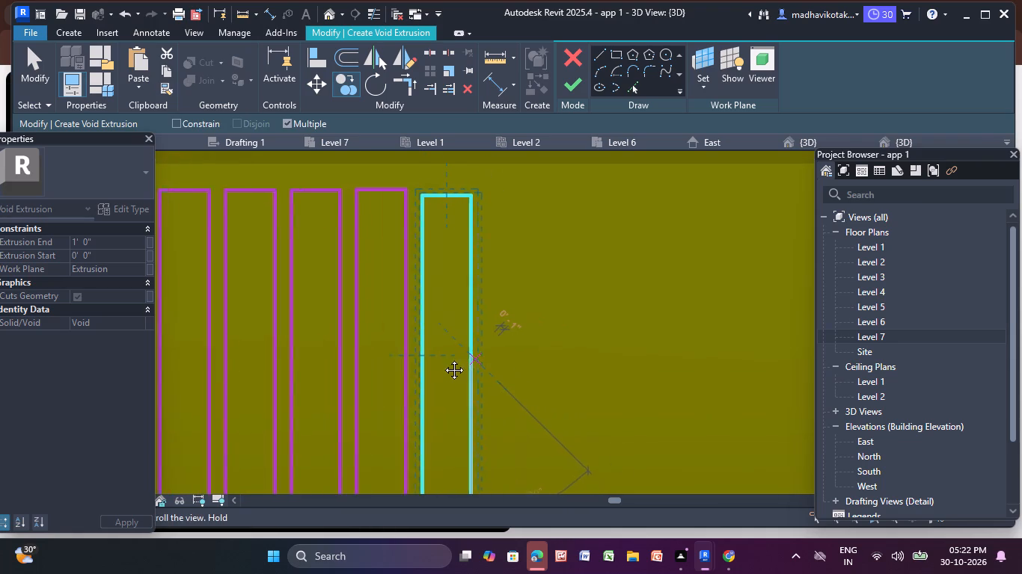
middle_drag(443, 359, 311, 358)
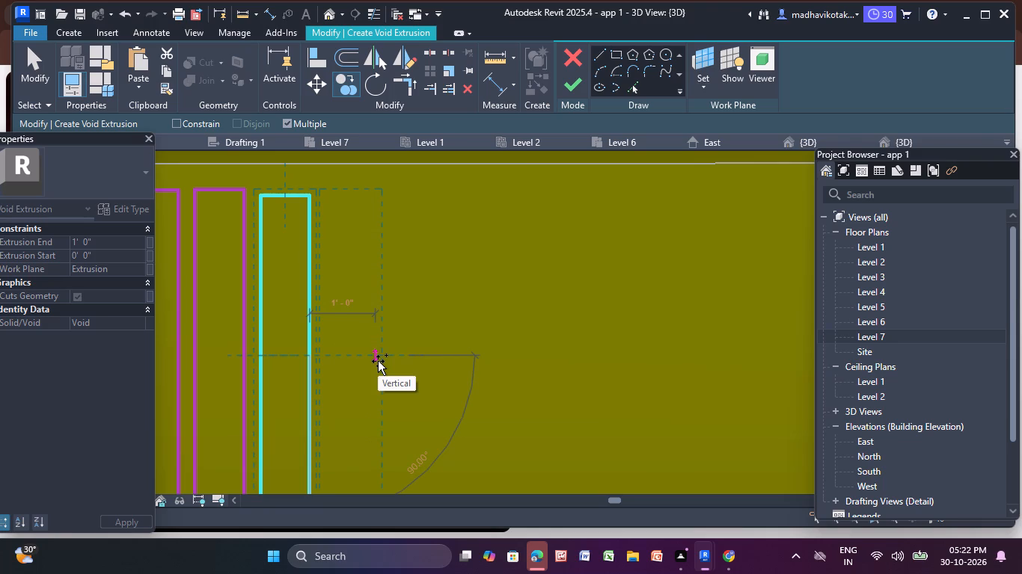
click(378, 361)
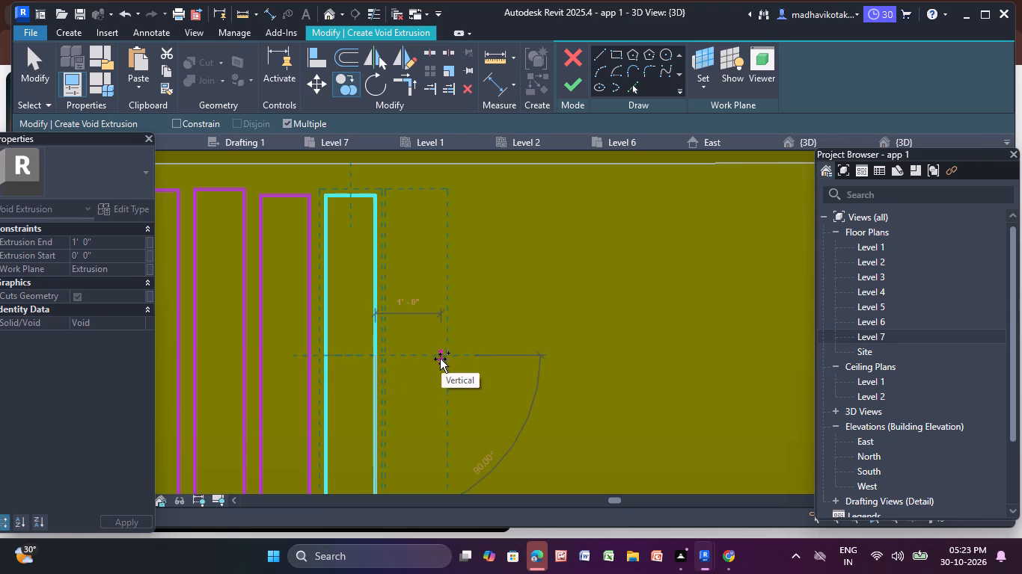
click(441, 361)
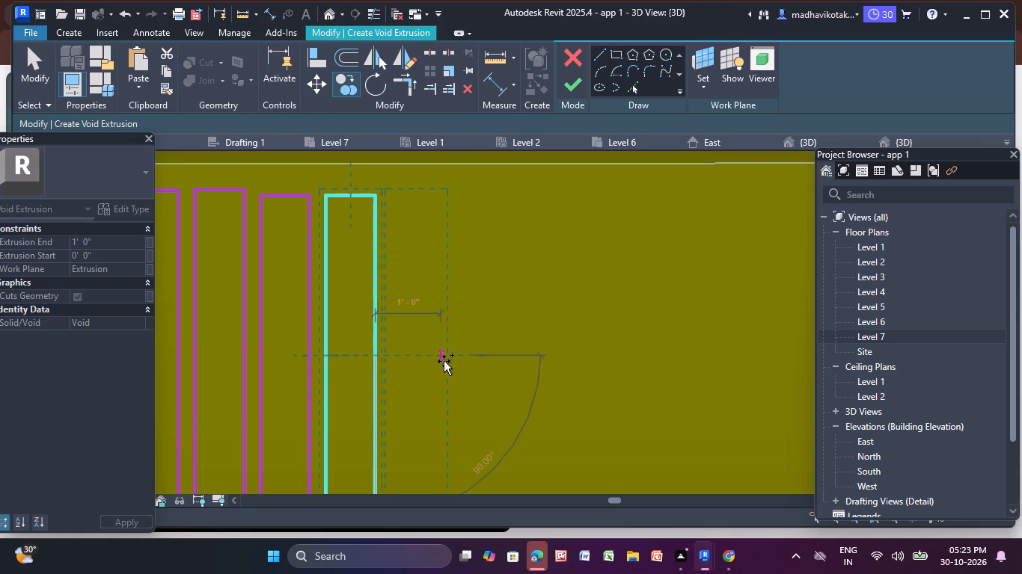
middle_drag(453, 362, 337, 379)
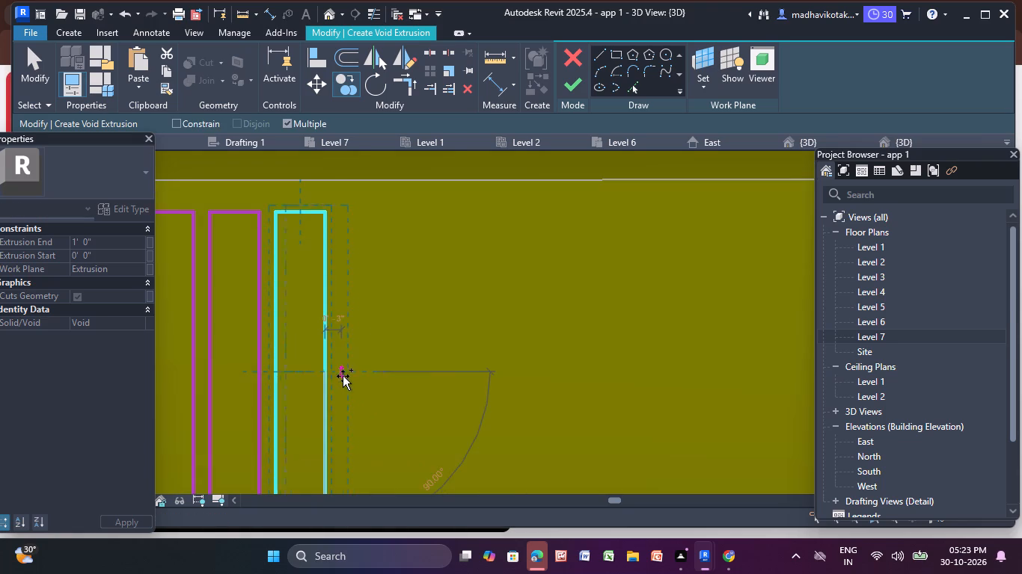
click(393, 377)
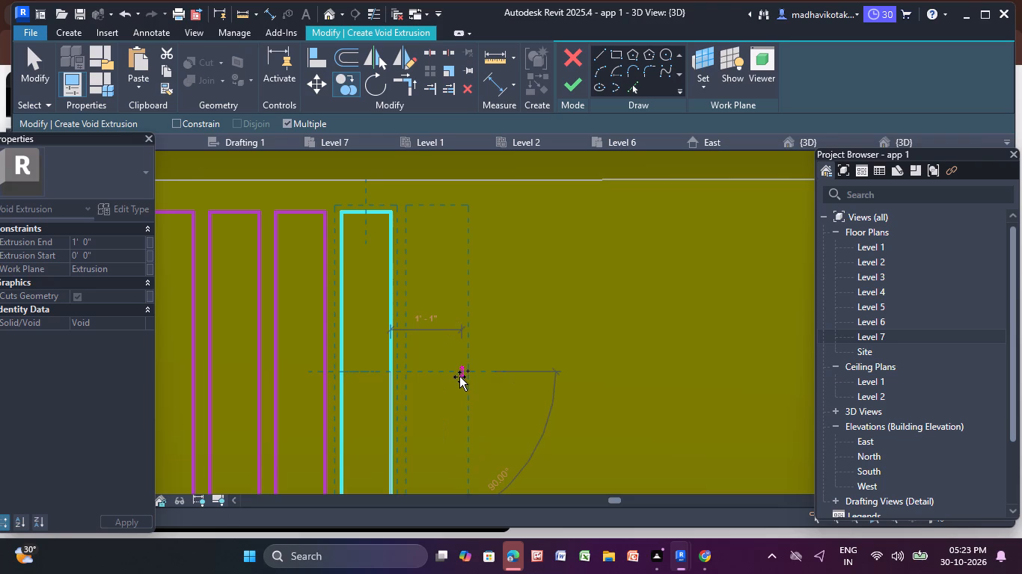
click(457, 376)
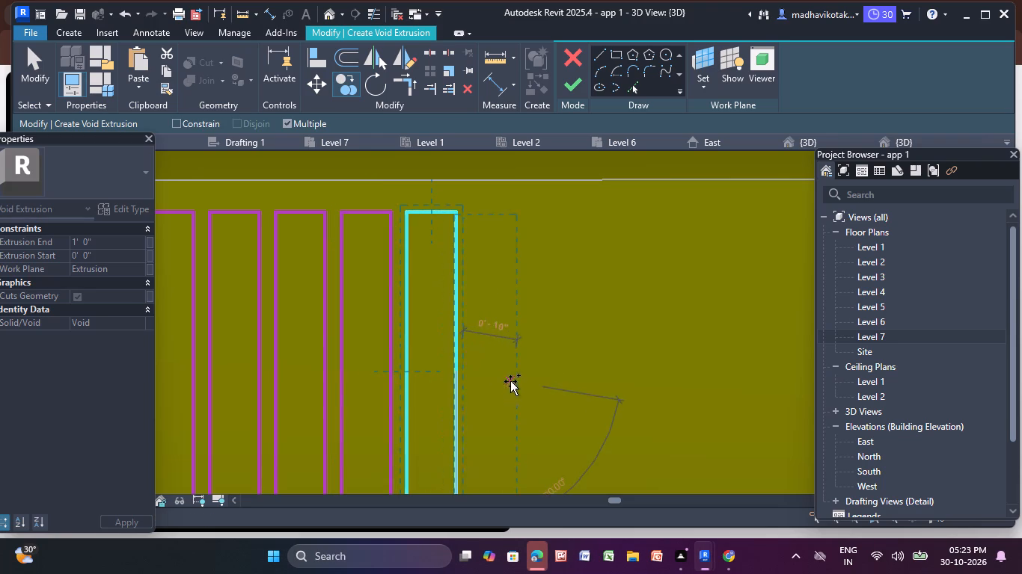
click(523, 377)
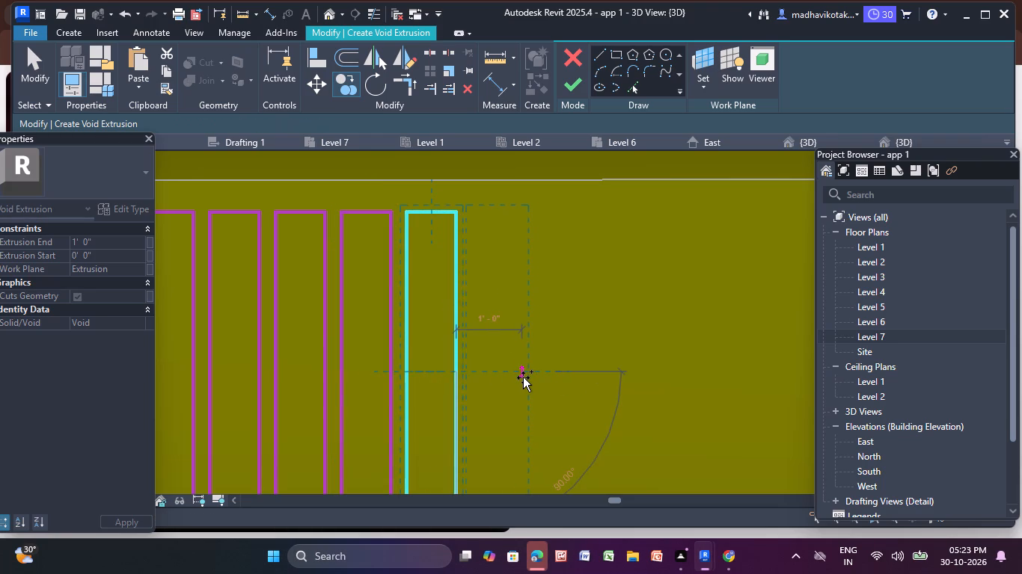
Continue the row of void rectangles along the block's outer face with four more copies at 1' 0" spacing.
middle_drag(523, 377, 426, 392)
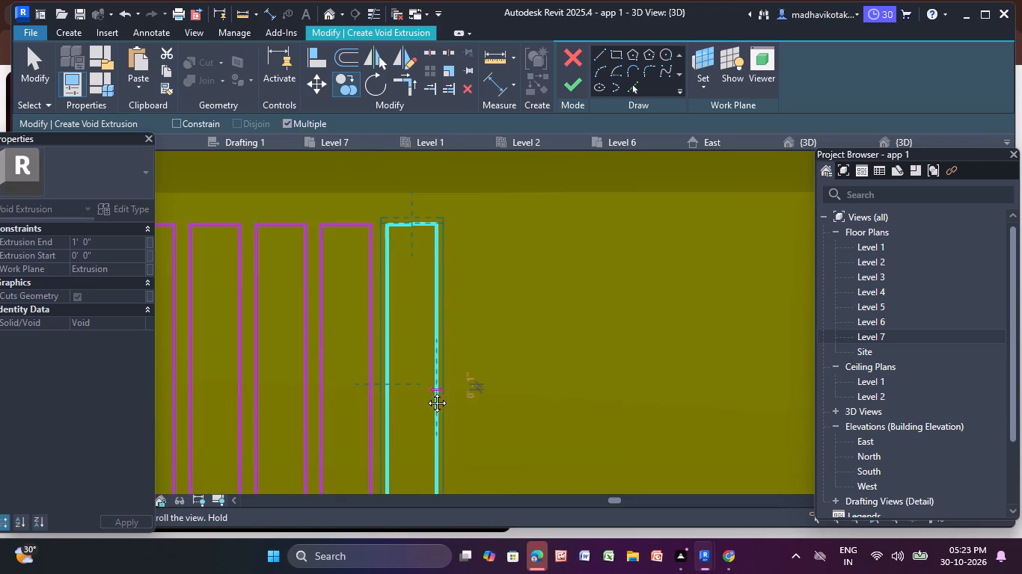
middle_drag(426, 392, 343, 393)
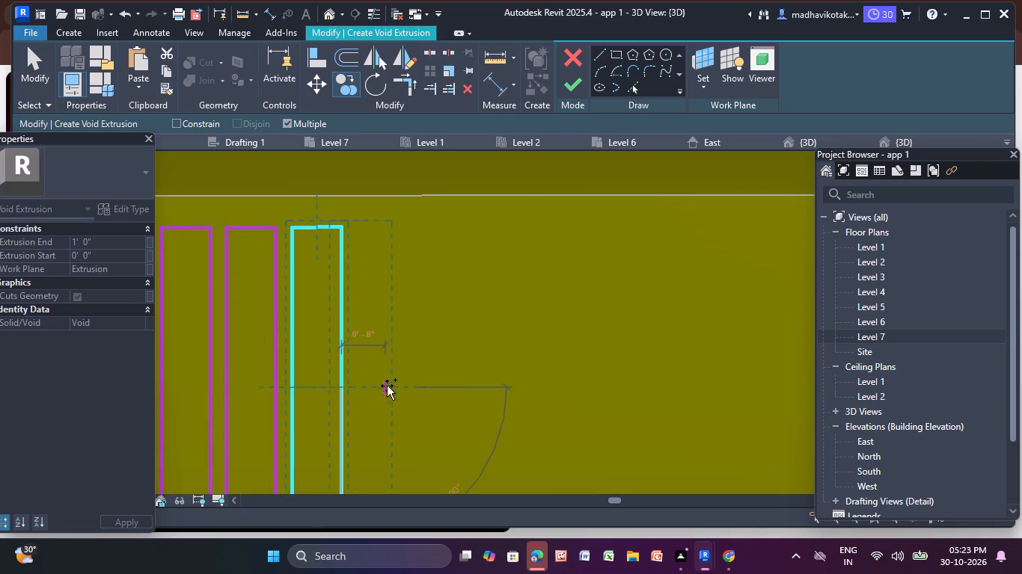
click(407, 385)
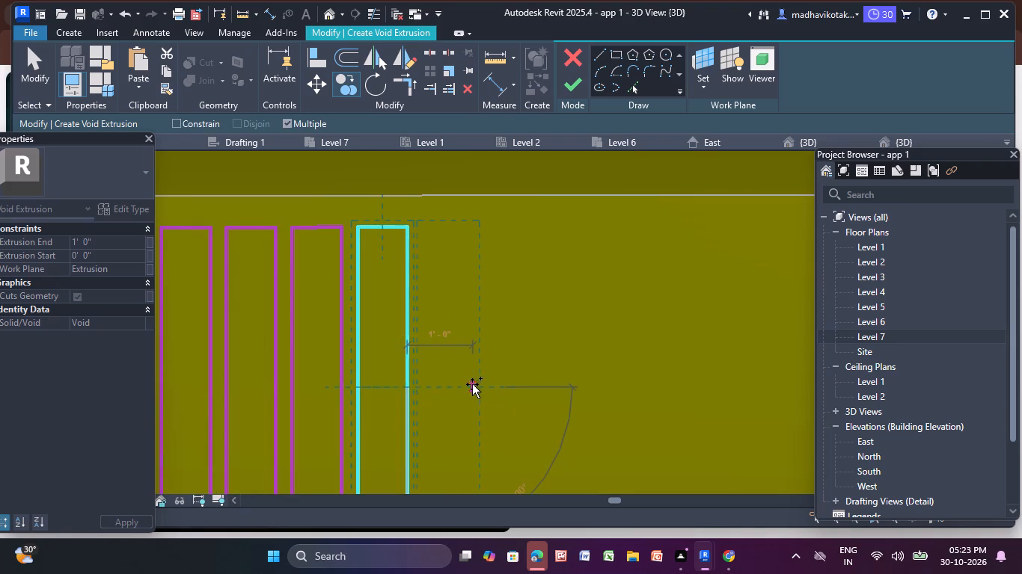
click(474, 383)
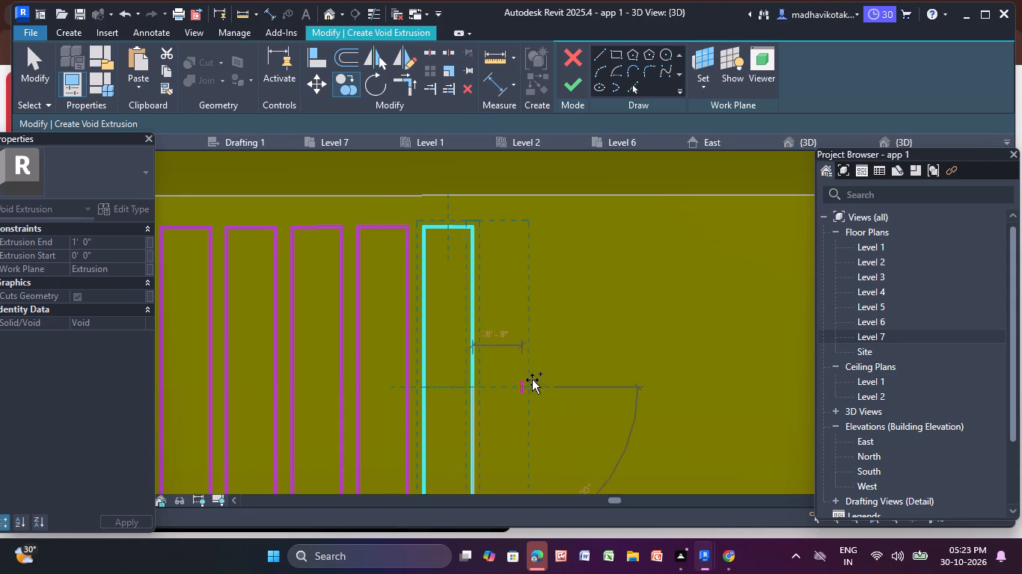
click(538, 383)
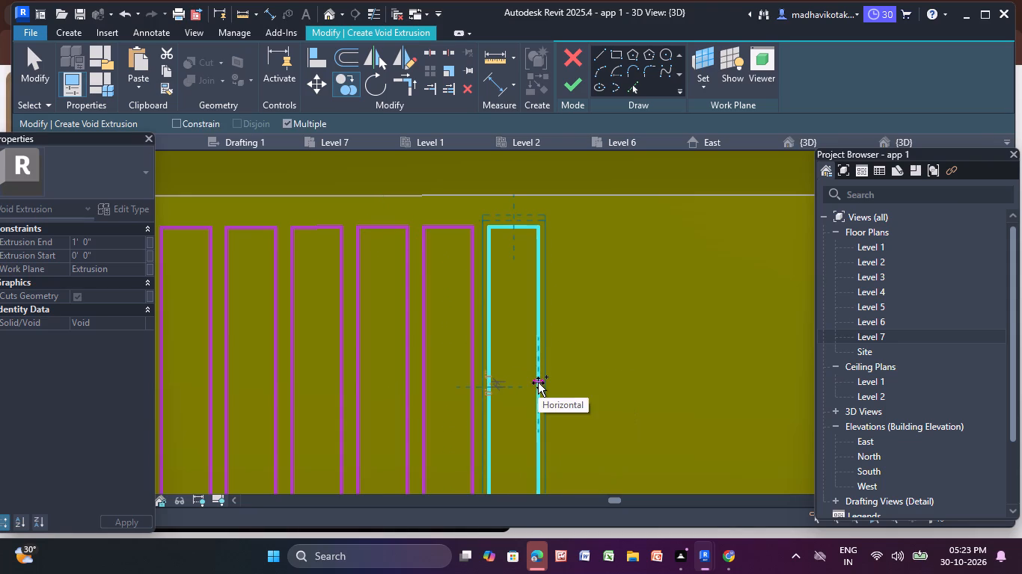
click(603, 380)
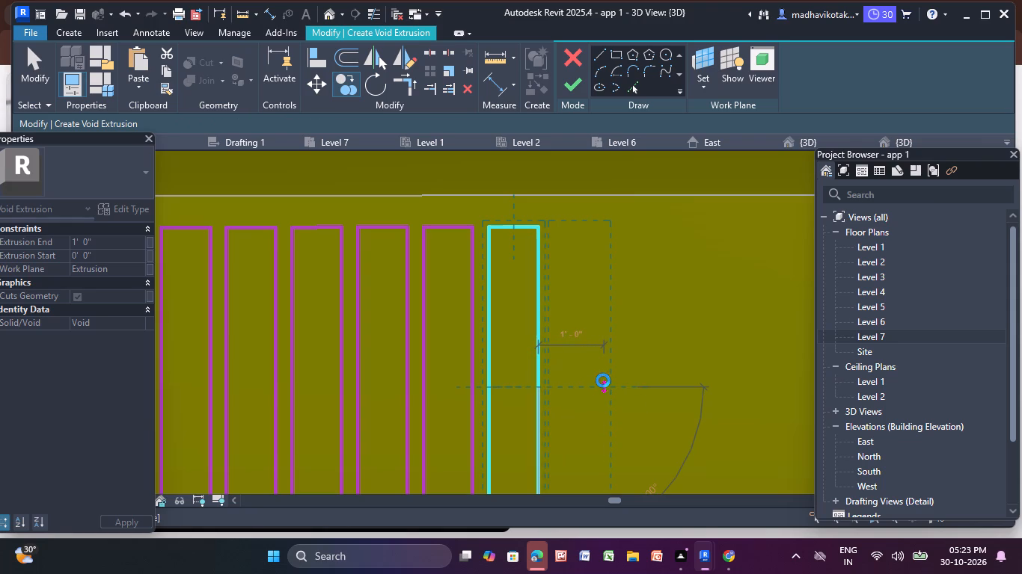
Add three more void rectangle copies to the end of the row, each about 1' 0" beyond the previous one.
scroll(603, 380, down, 1)
middle_drag(603, 380, 401, 346)
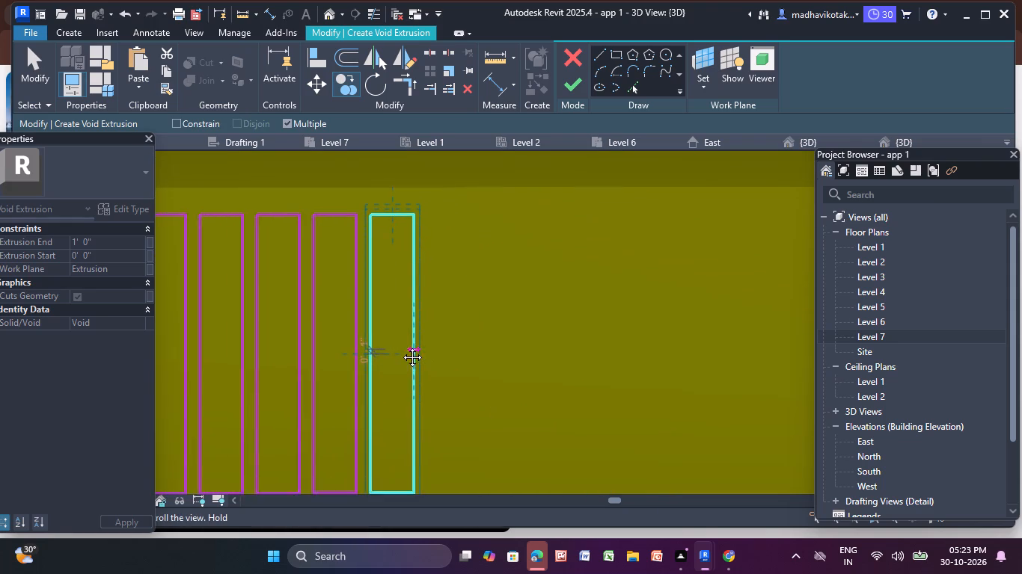
middle_drag(401, 346, 379, 345)
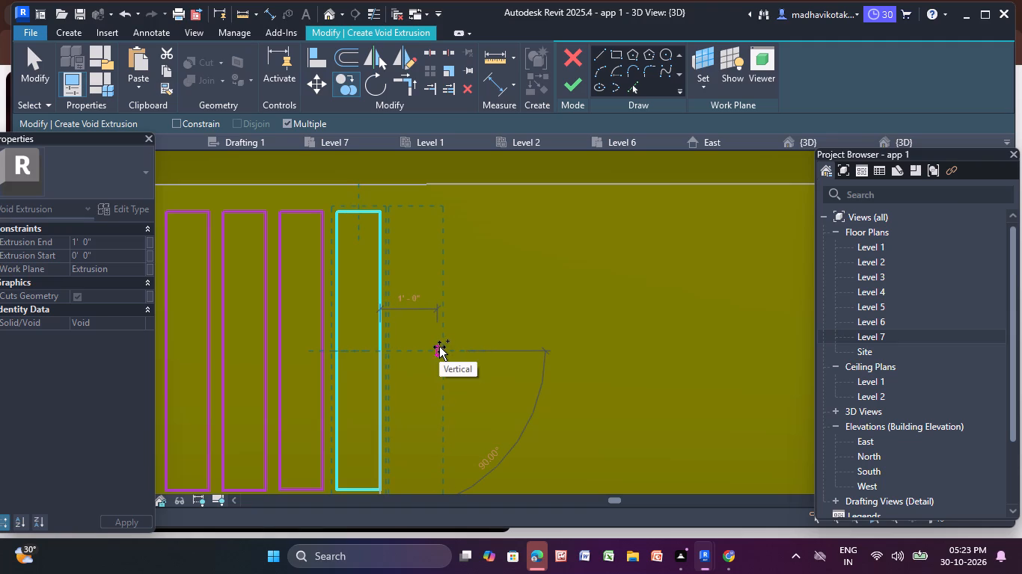
click(439, 347)
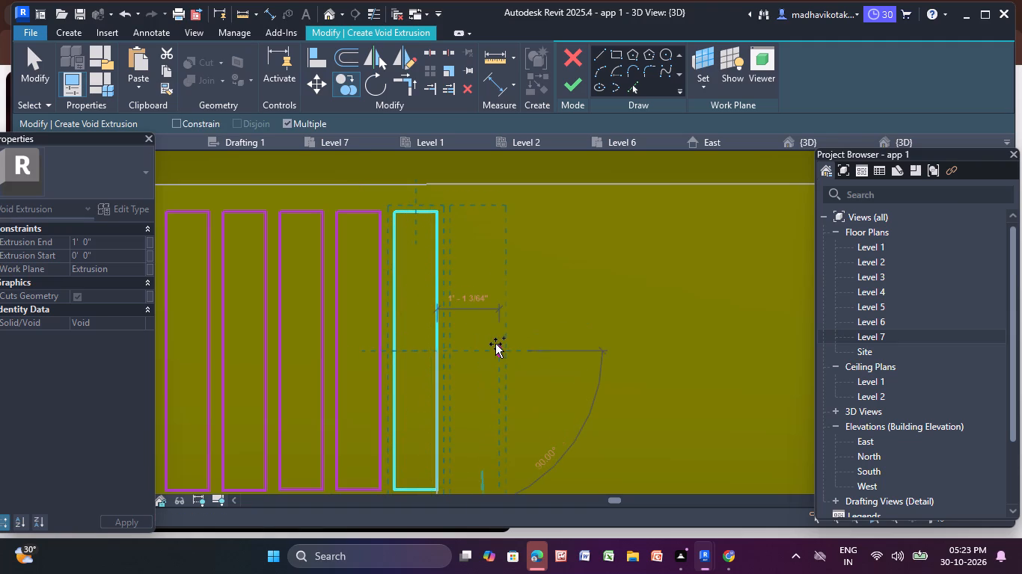
scroll(489, 342, up, 4)
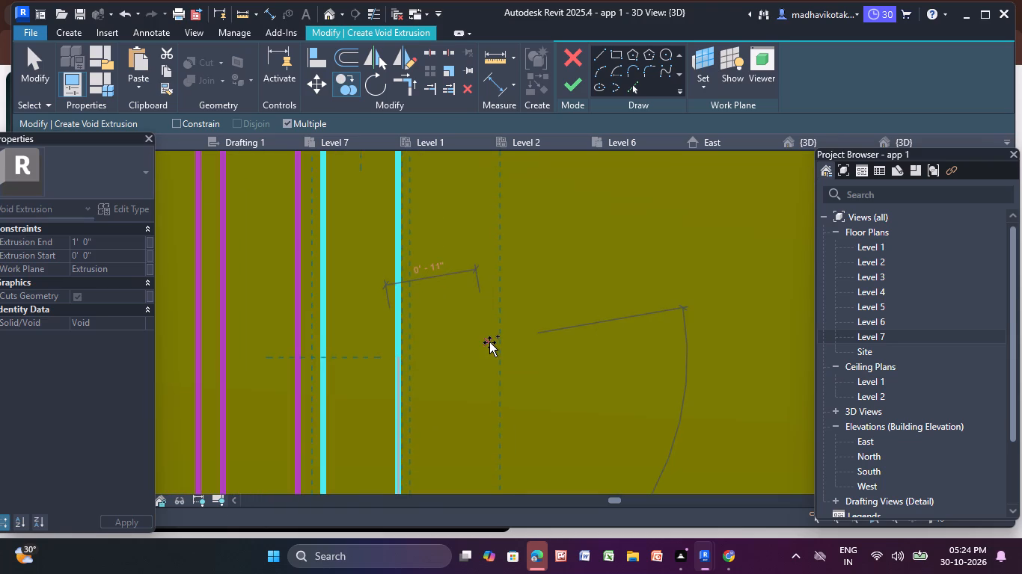
click(500, 342)
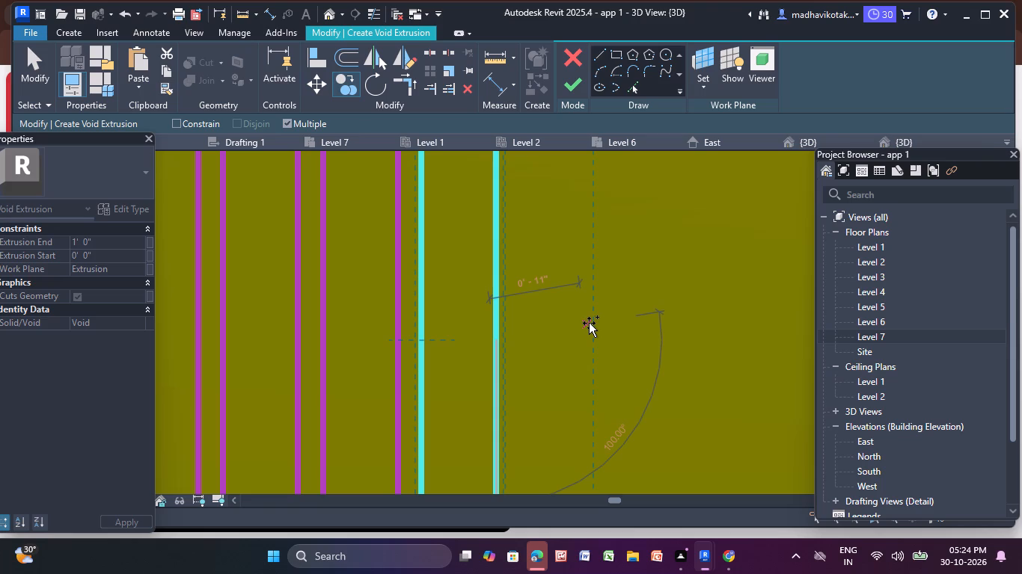
click(593, 322)
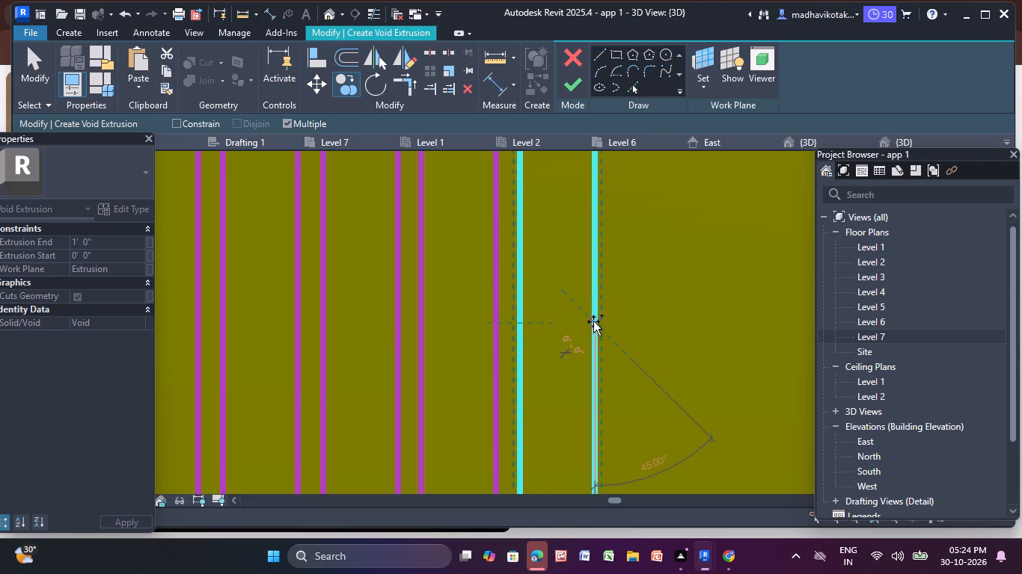
Place two further void rectangle copies along the outer face, each about 1' 0" past the last one.
scroll(593, 322, down, 3)
middle_drag(591, 322, 406, 366)
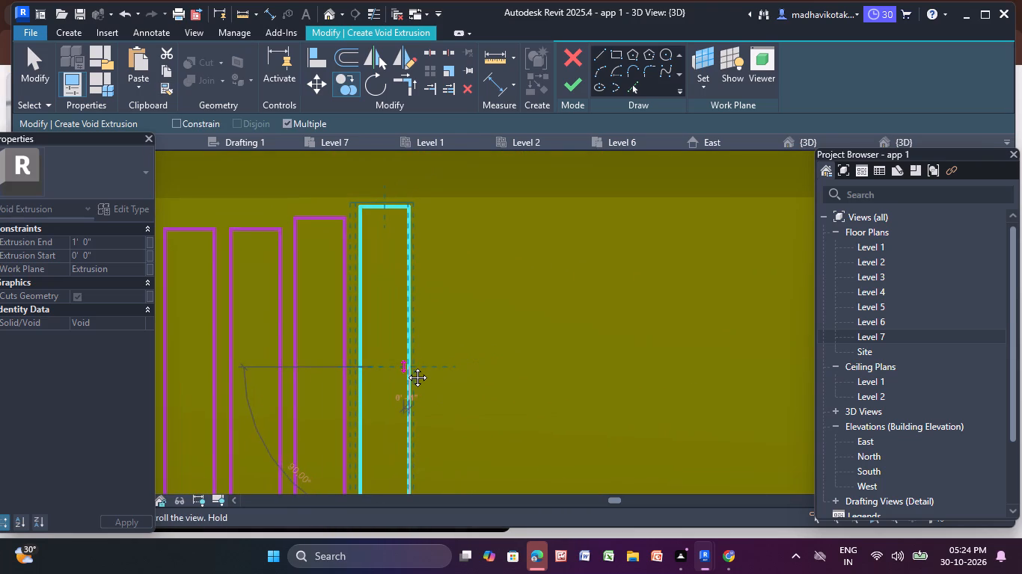
middle_drag(406, 366, 452, 322)
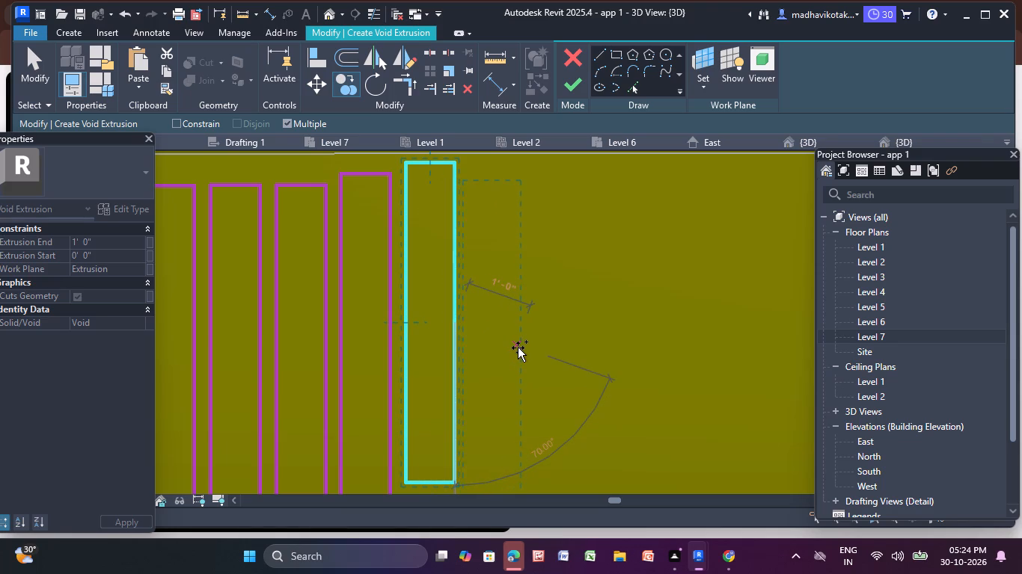
click(518, 345)
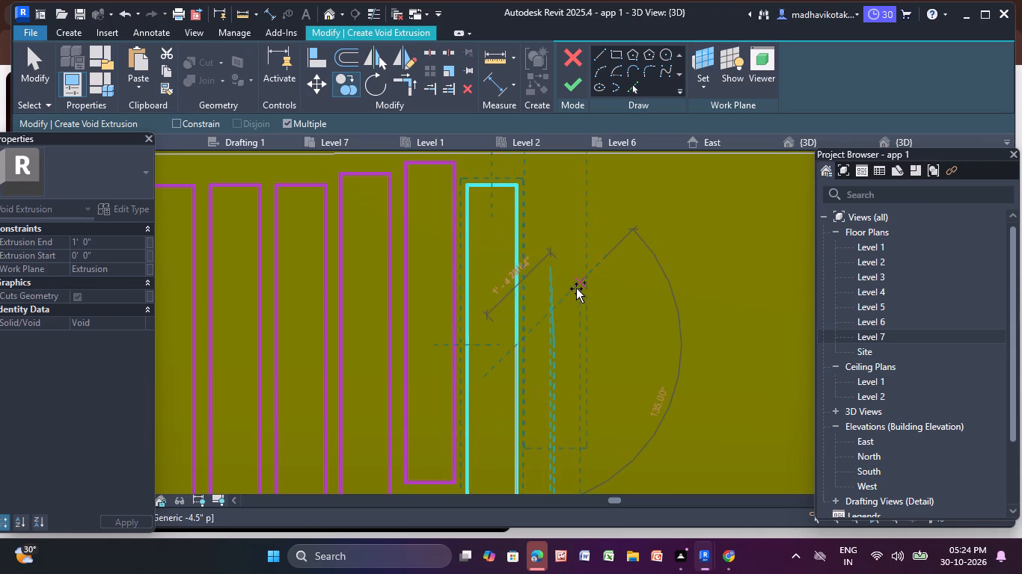
middle_drag(575, 288, 380, 296)
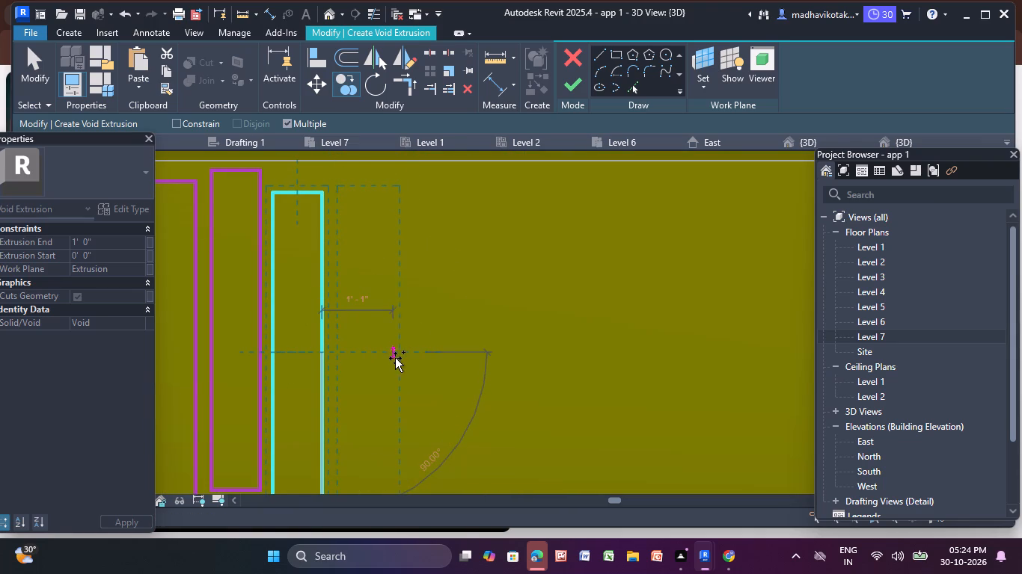
scroll(394, 362, up, 2)
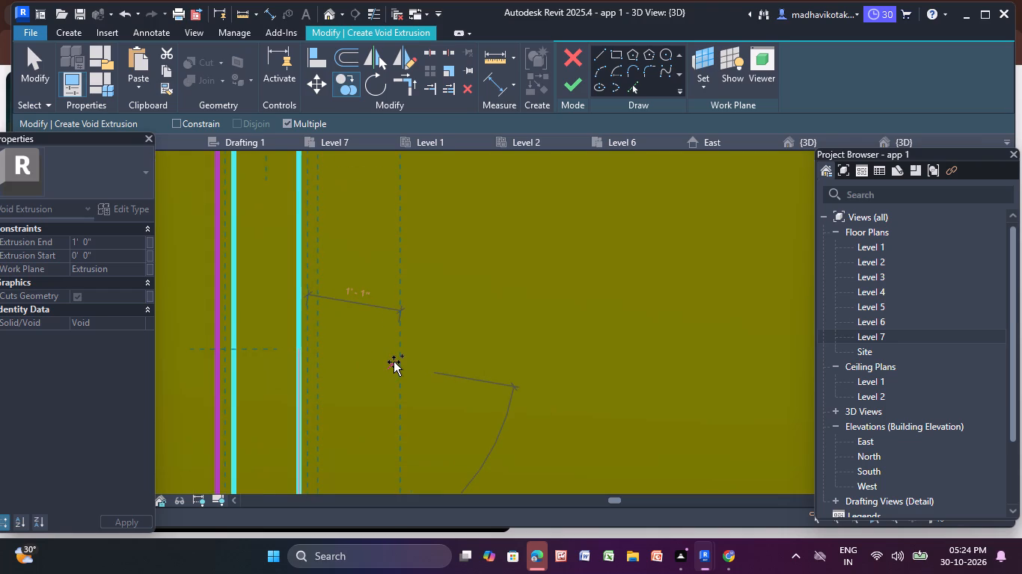
scroll(388, 362, down, 3)
middle_drag(388, 362, 397, 373)
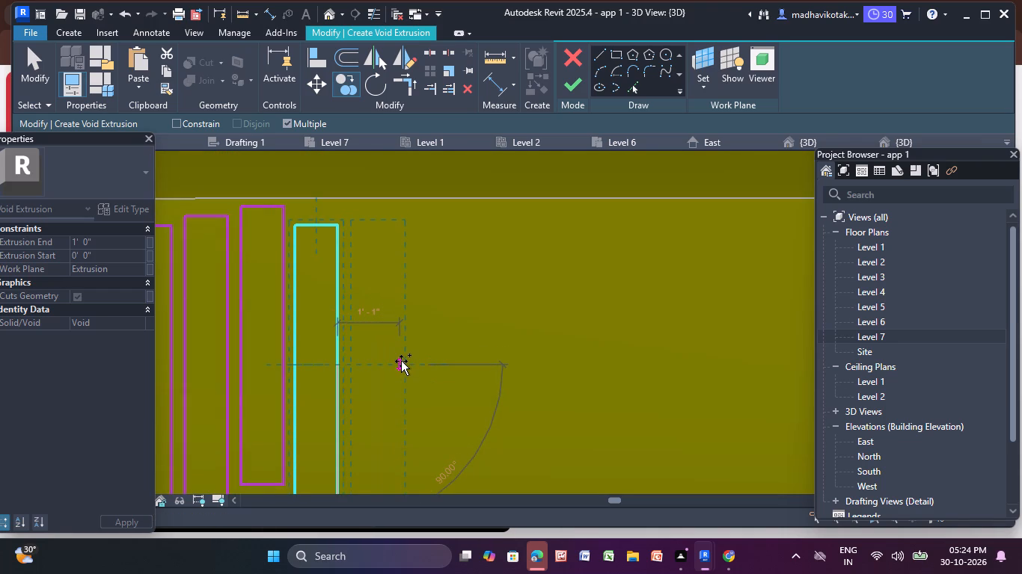
scroll(398, 362, up, 5)
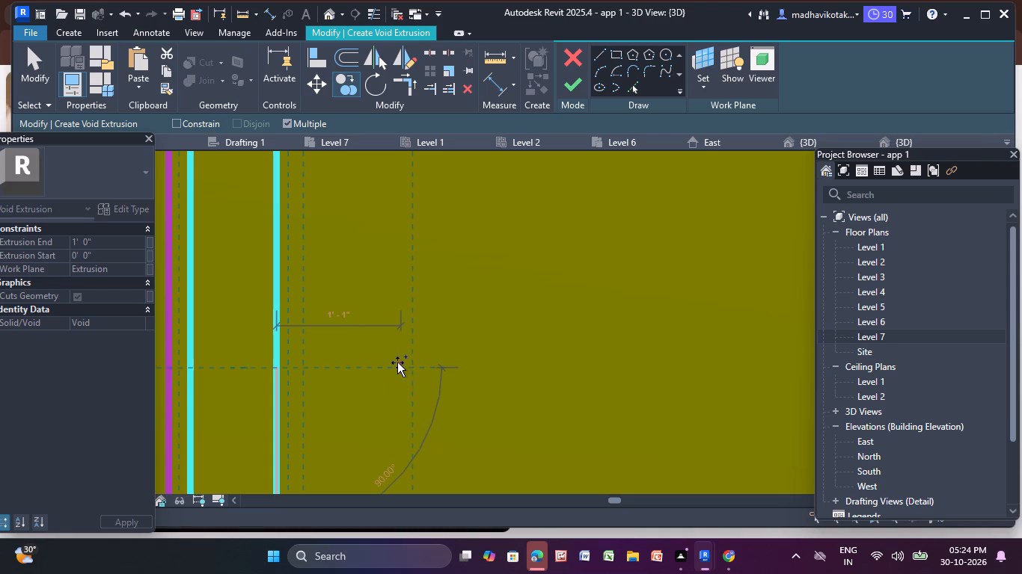
scroll(400, 361, up, 4)
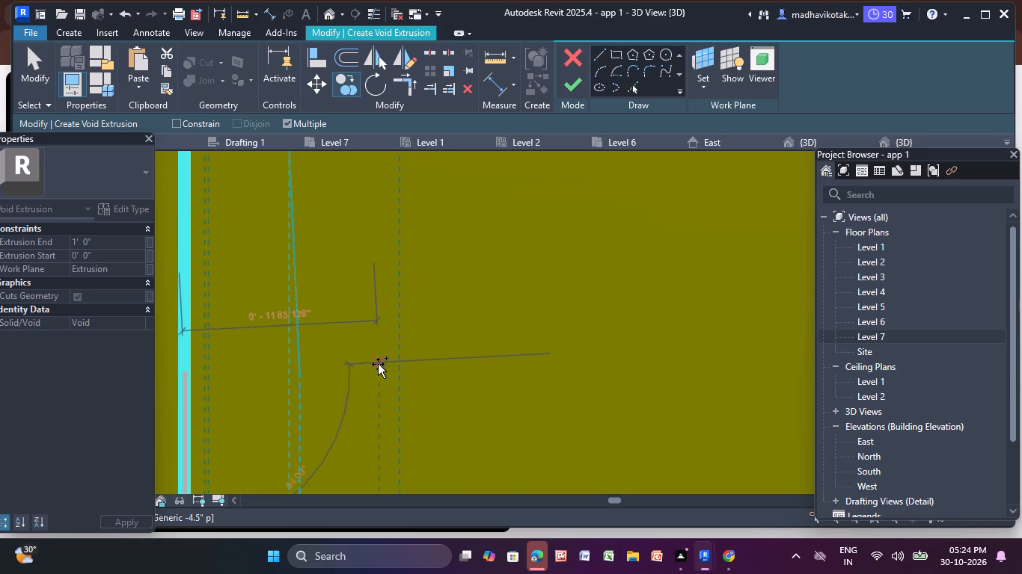
scroll(379, 365, down, 4)
middle_drag(379, 365, 519, 315)
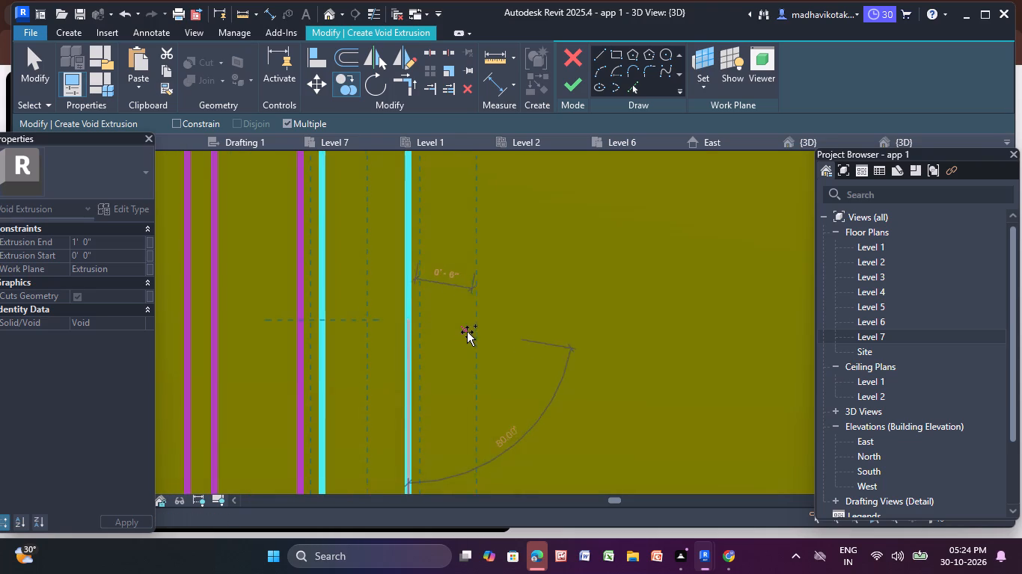
scroll(467, 332, up, 3)
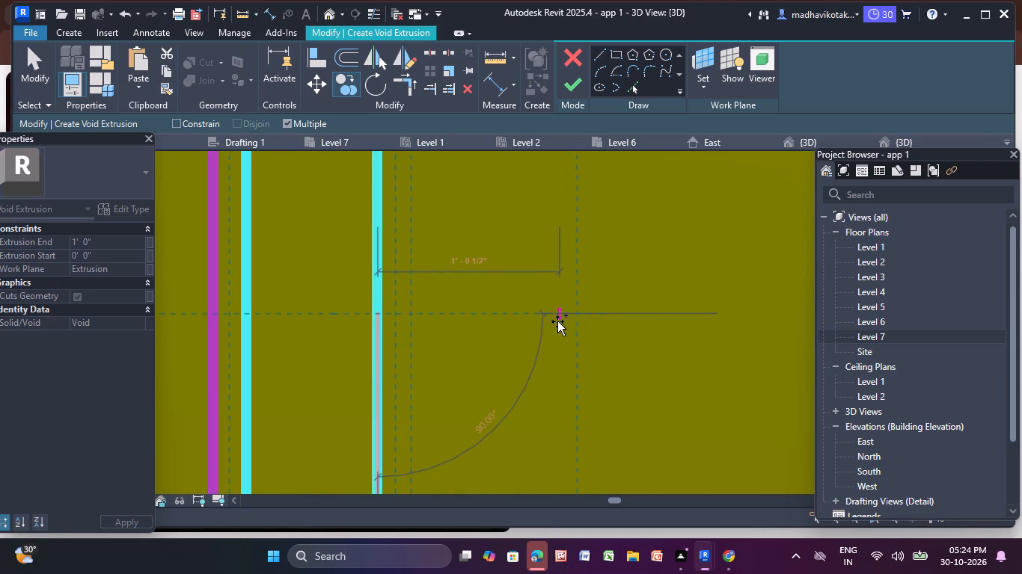
scroll(554, 321, up, 6)
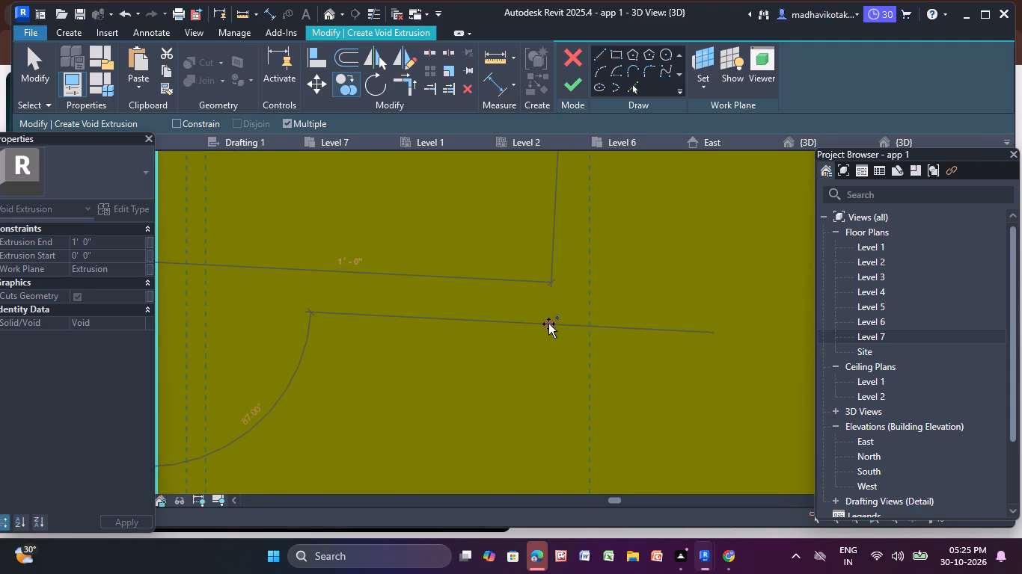
click(548, 324)
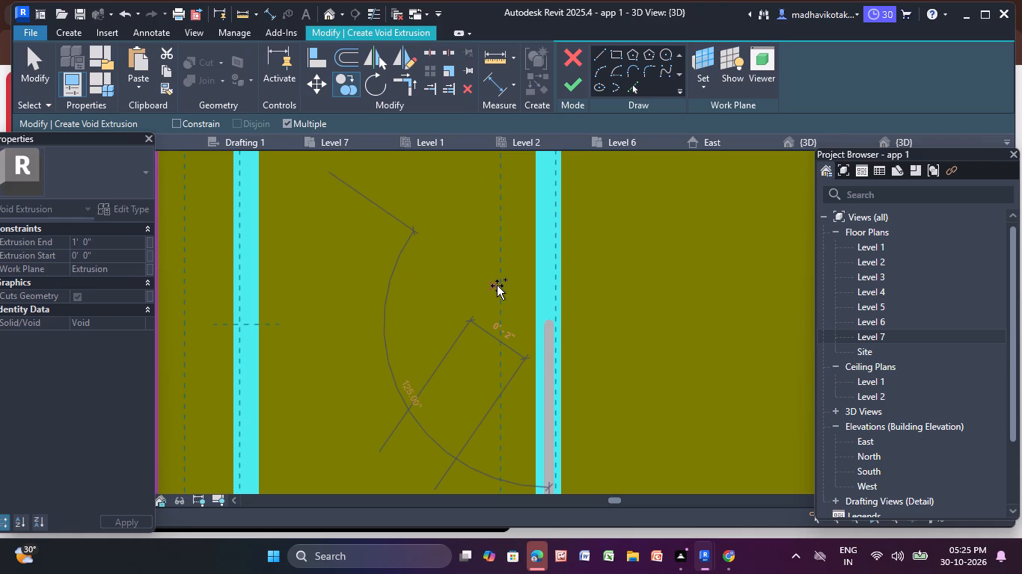
Extend the void rectangle row by another three copies at about 1' 0" spacing.
scroll(487, 250, down, 5)
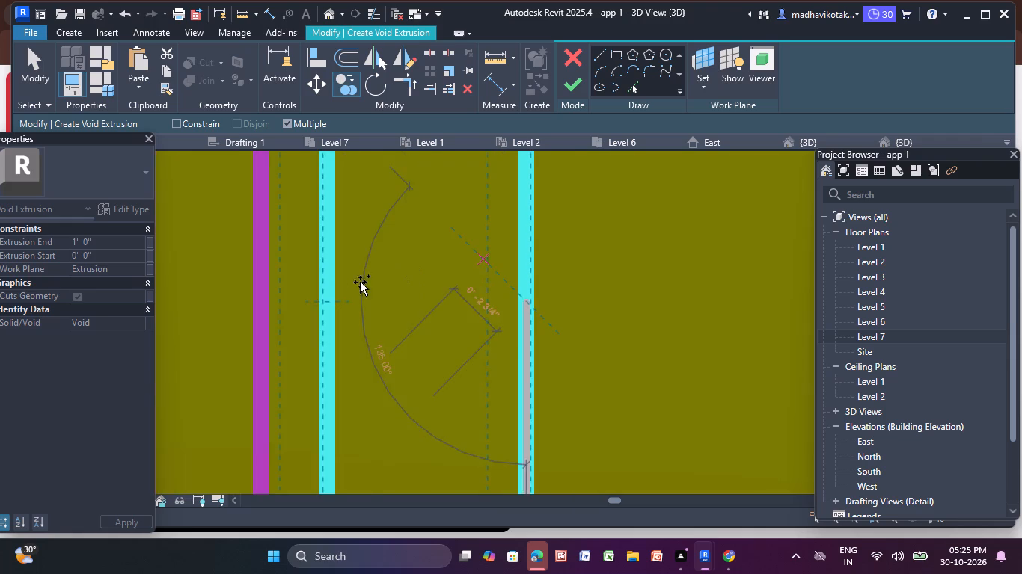
scroll(209, 274, down, 9)
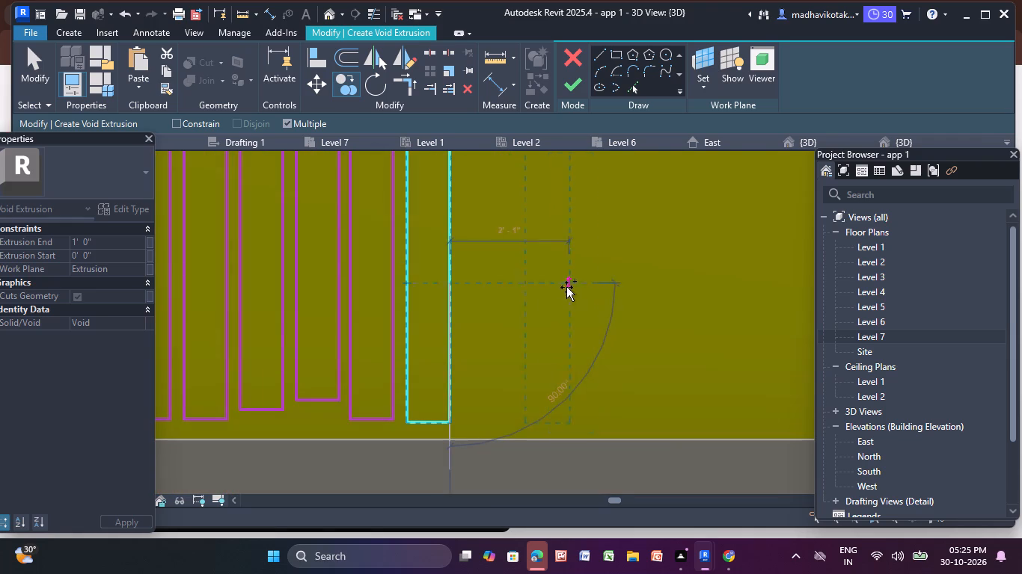
middle_drag(497, 277, 463, 309)
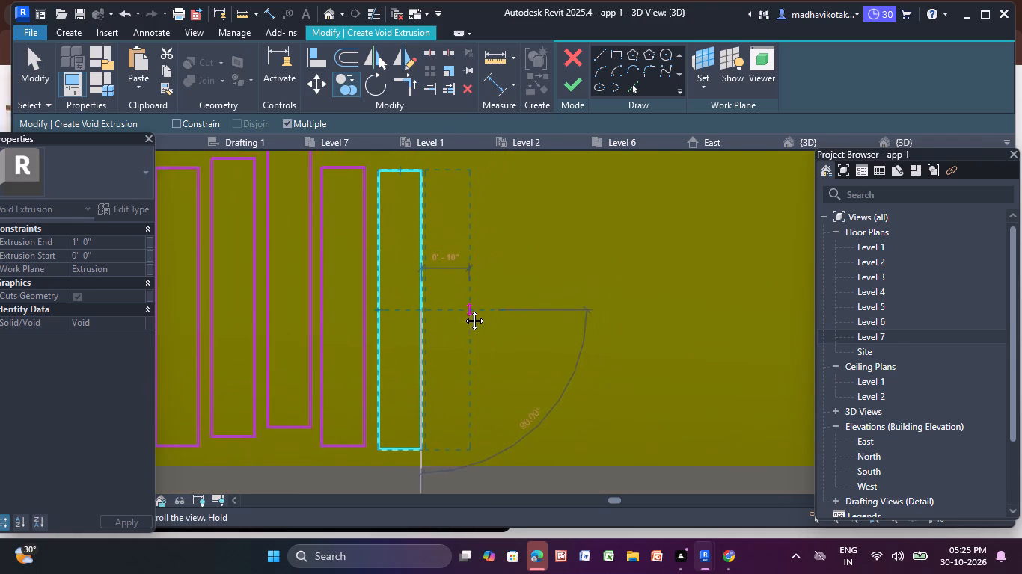
middle_drag(463, 309, 438, 338)
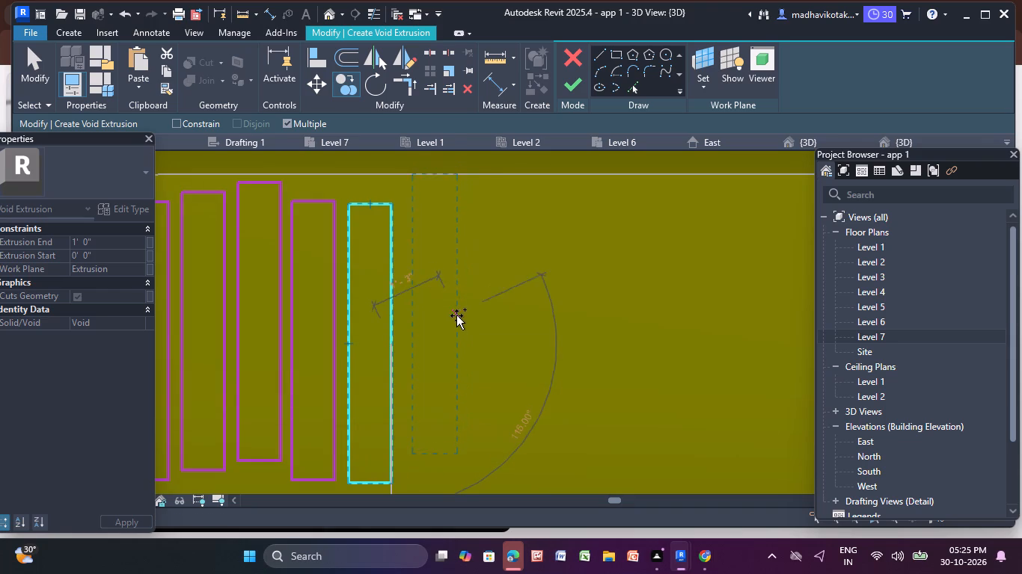
click(446, 334)
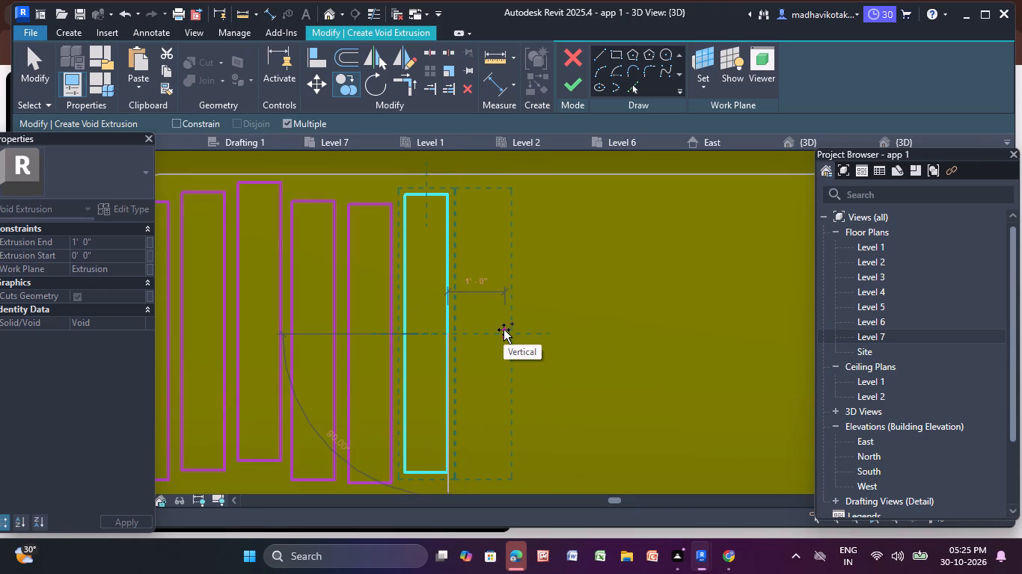
click(504, 330)
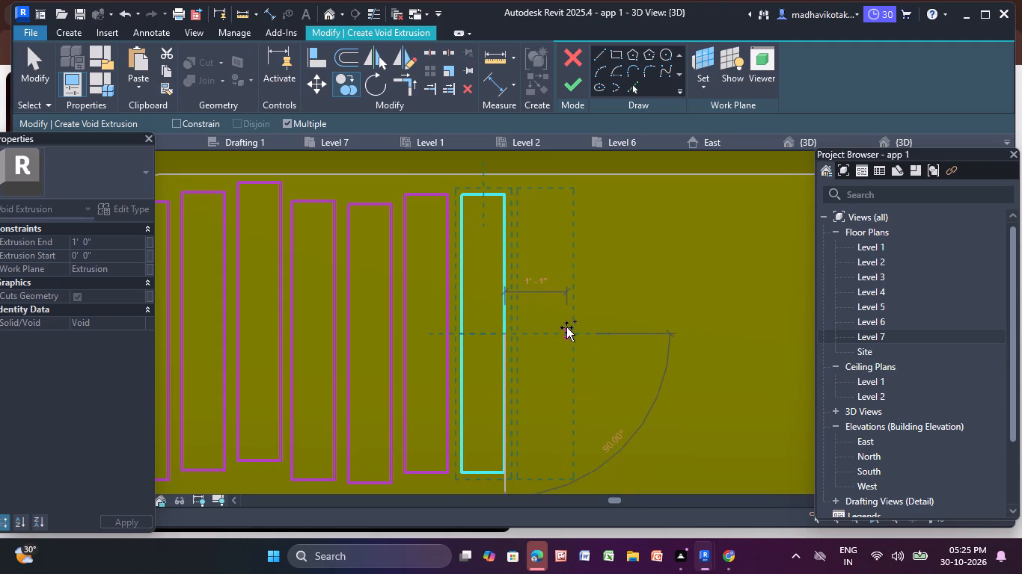
click(564, 327)
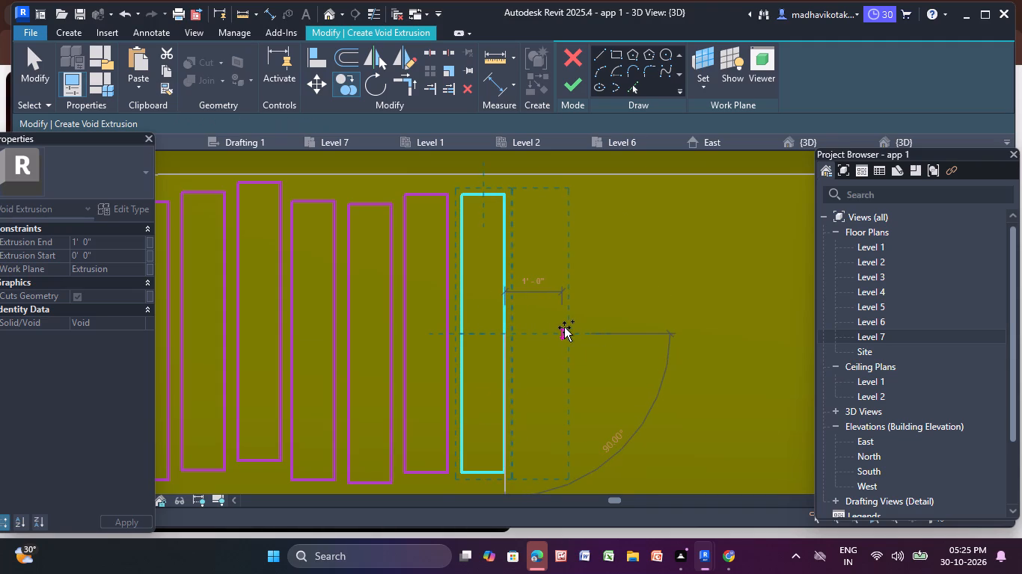
Place three more copies of the void rectangle beyond the row's end, spaced about 1' 0" apart.
middle_drag(564, 327, 367, 372)
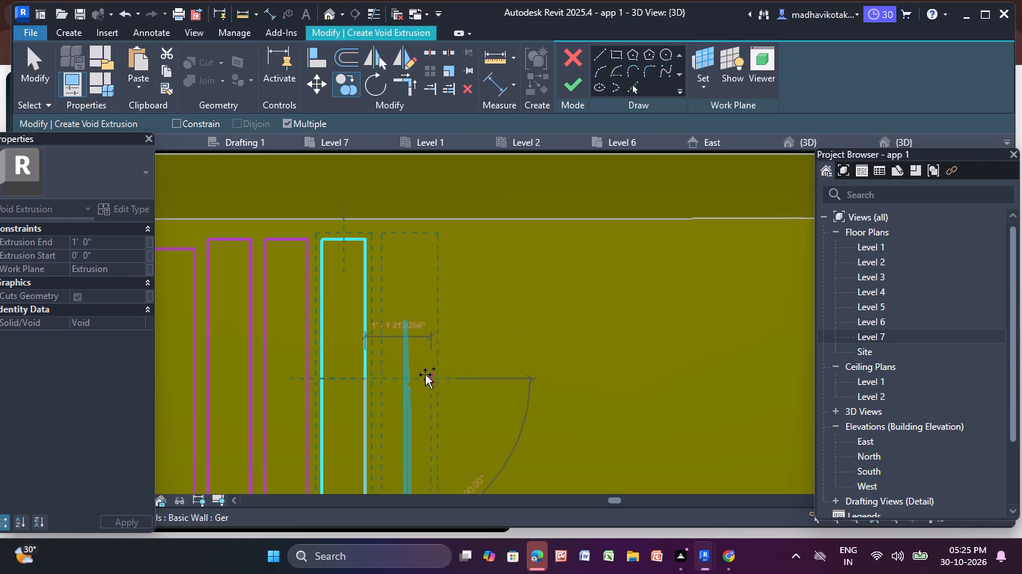
click(420, 377)
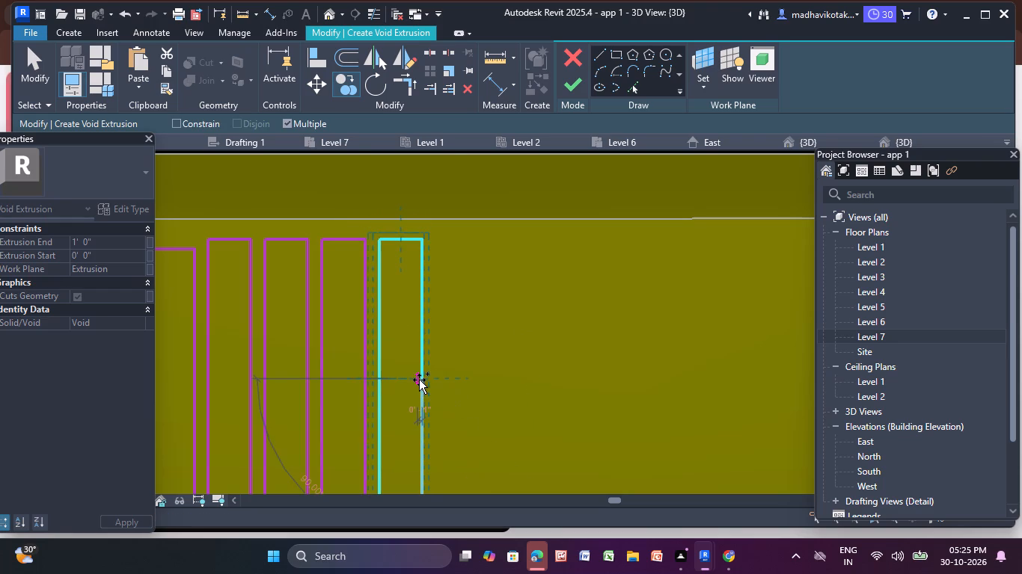
scroll(469, 378, up, 2)
click(484, 377)
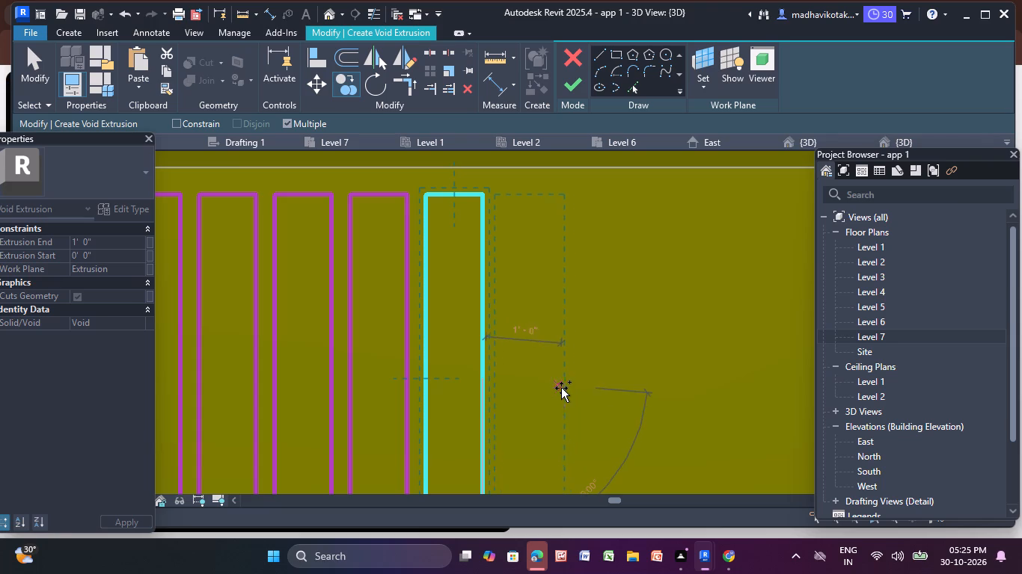
click(557, 386)
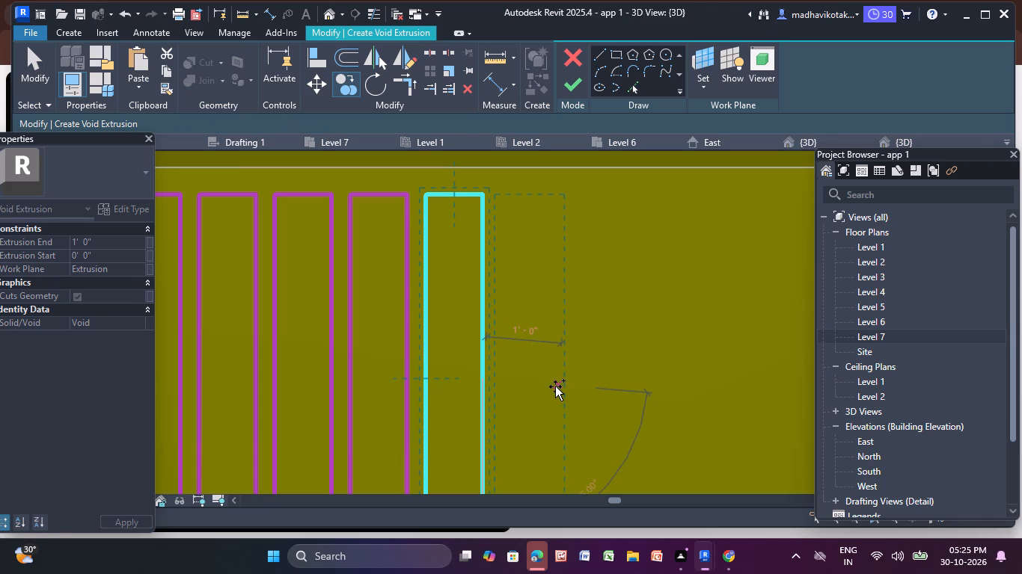
Place two more copies of the void rectangle beyond the row's end, each about 1' 0" past the previous one.
scroll(555, 386, down, 8)
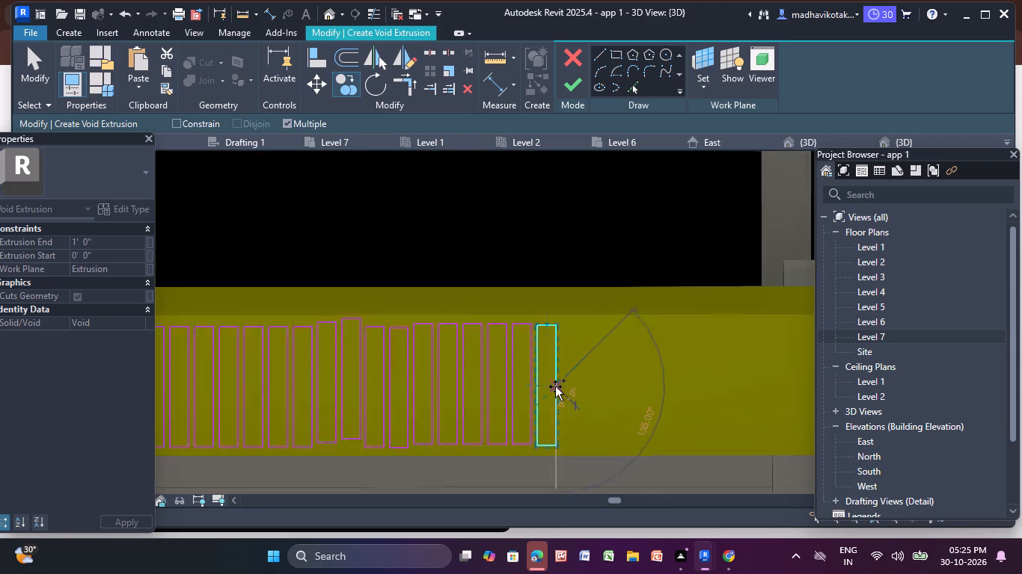
scroll(555, 386, down, 5)
middle_drag(555, 386, 518, 345)
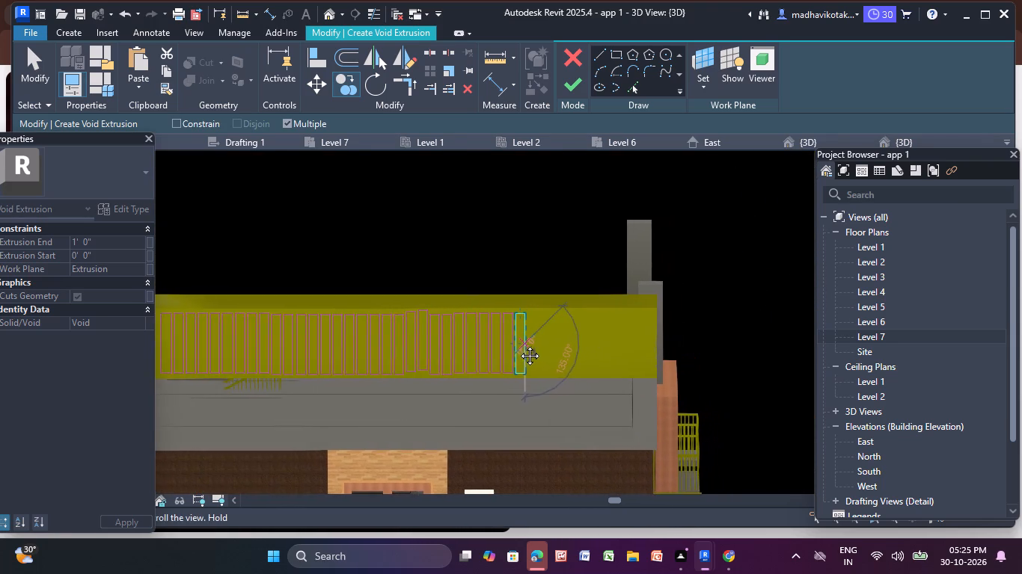
middle_drag(518, 345, 441, 365)
middle_click(441, 365)
scroll(441, 365, up, 5)
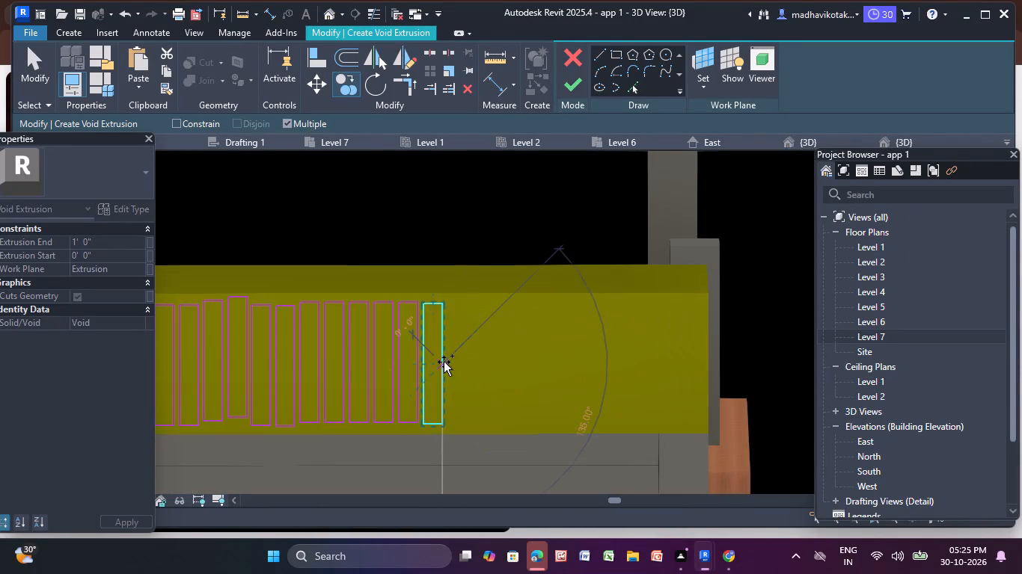
scroll(444, 362, up, 8)
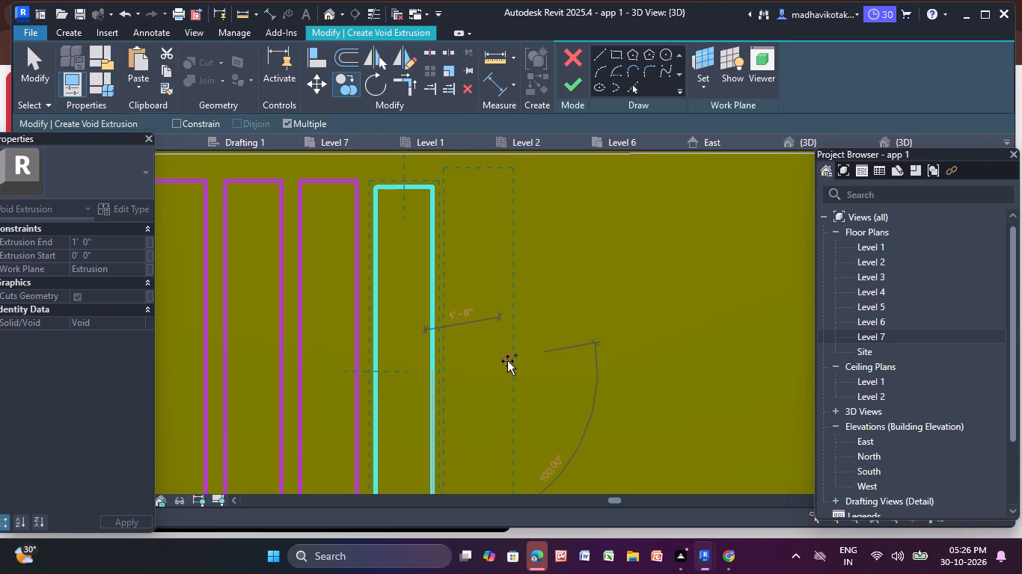
click(507, 361)
scroll(515, 359, down, 1)
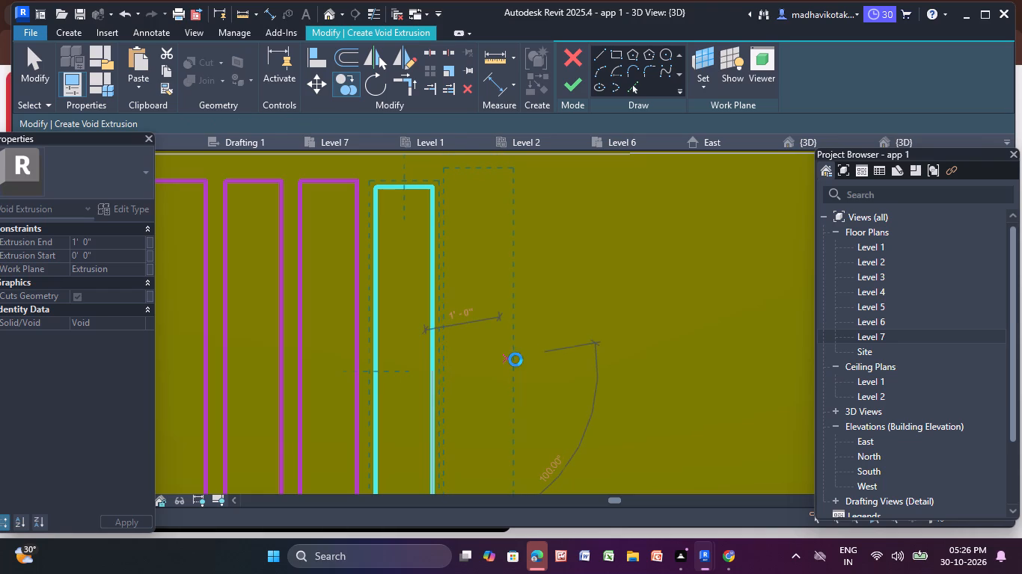
scroll(515, 359, down, 4)
middle_drag(515, 359, 334, 344)
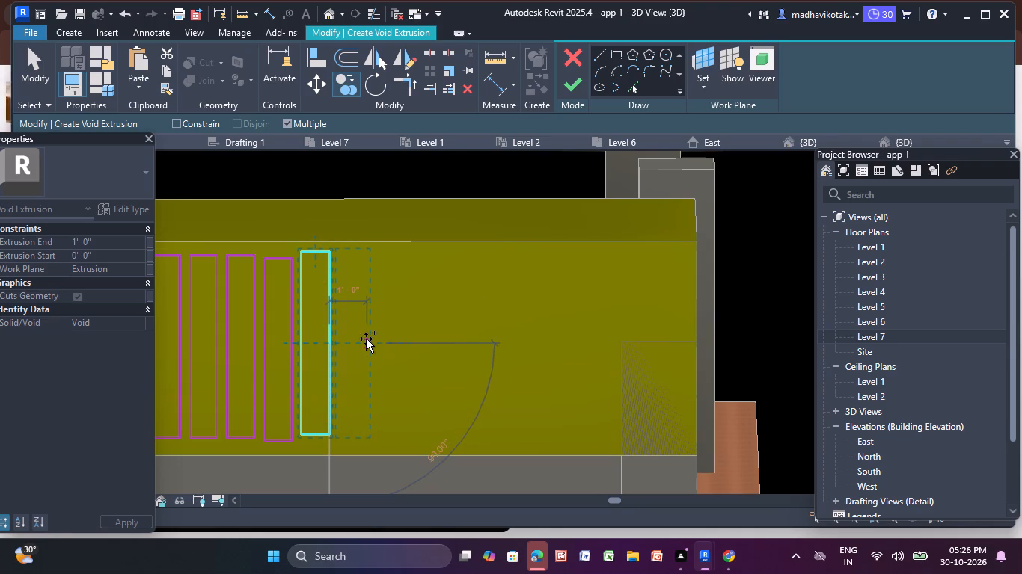
click(366, 339)
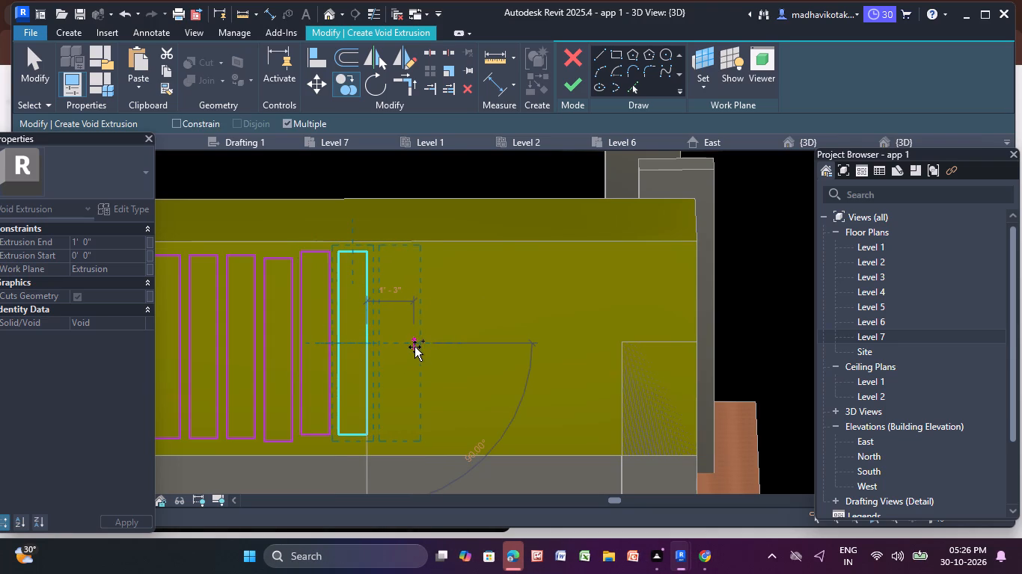
Continue the void rectangle row with seven further copies at about 1' 0" spacing towards the block's end.
scroll(410, 348, up, 4)
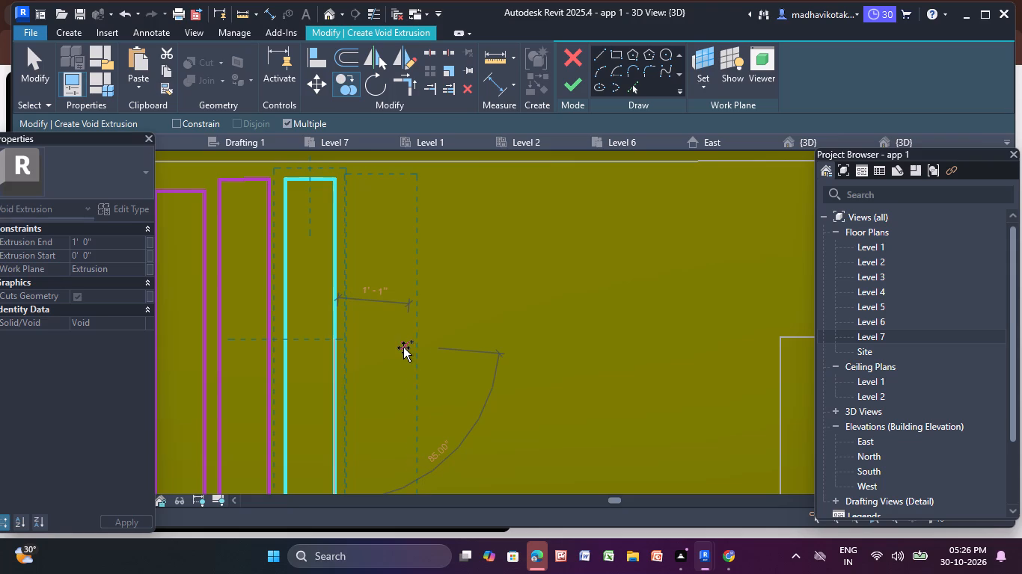
click(401, 347)
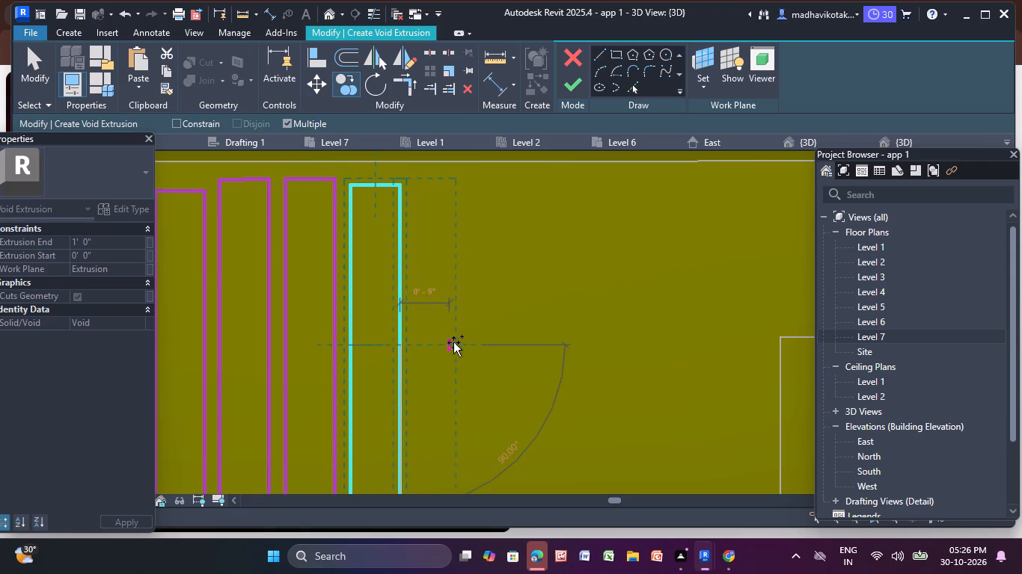
click(466, 343)
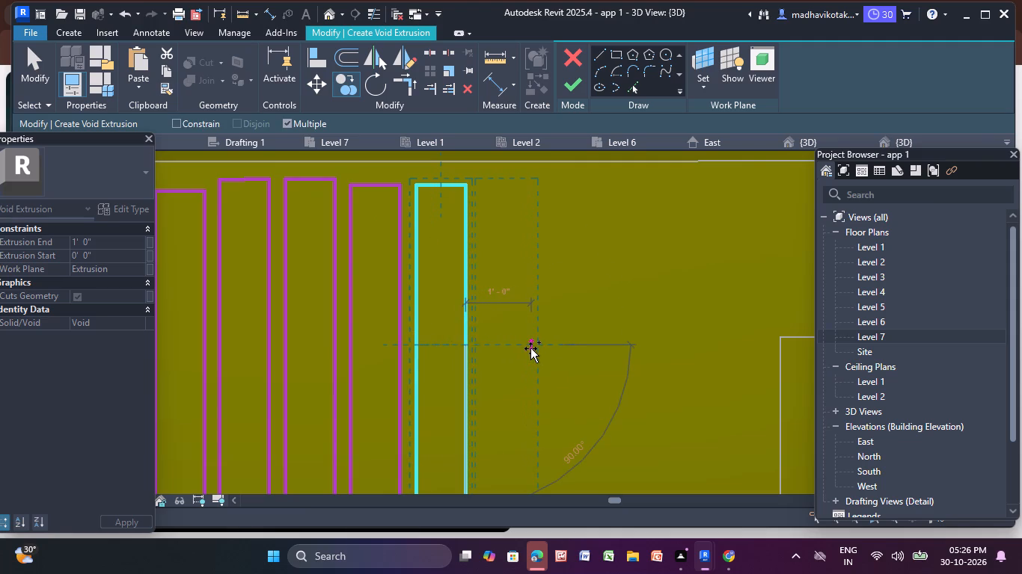
click(532, 348)
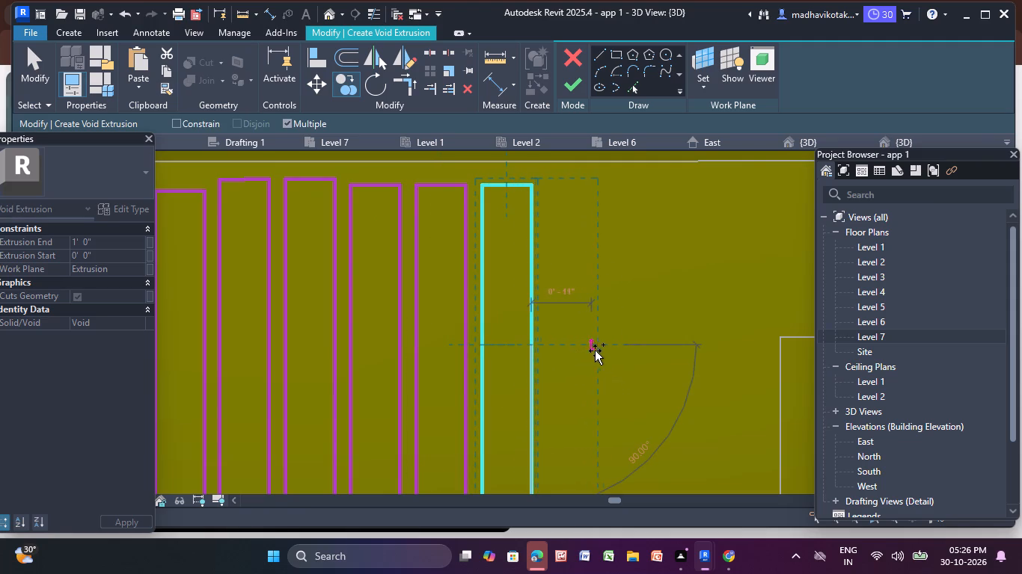
click(596, 351)
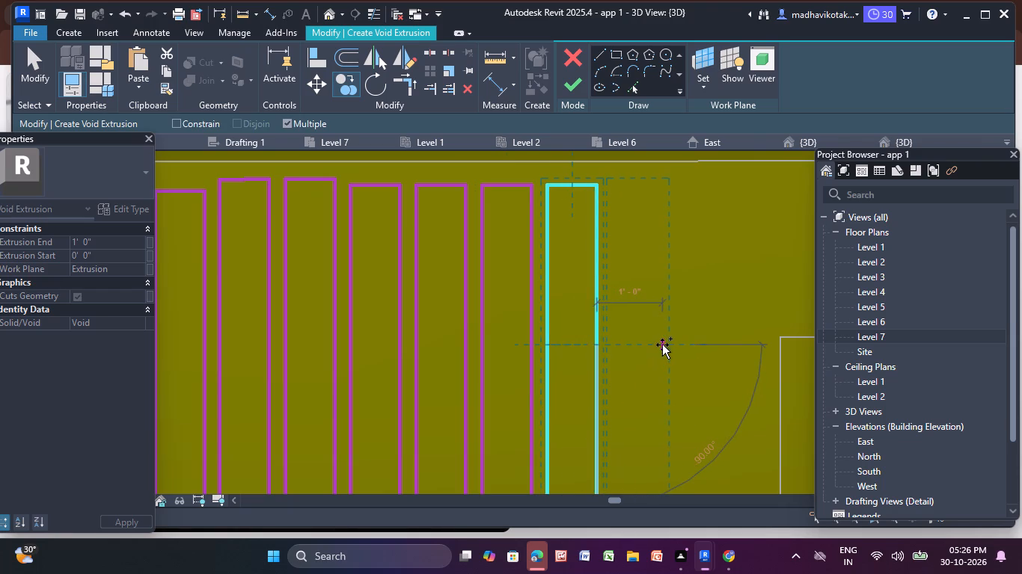
click(664, 342)
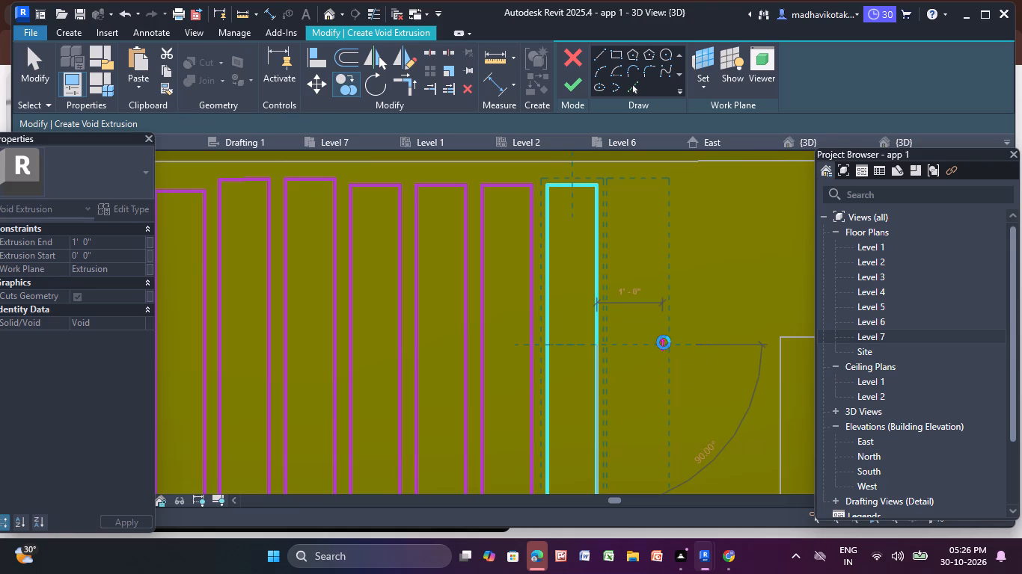
scroll(664, 342, down, 1)
middle_drag(664, 342, 388, 351)
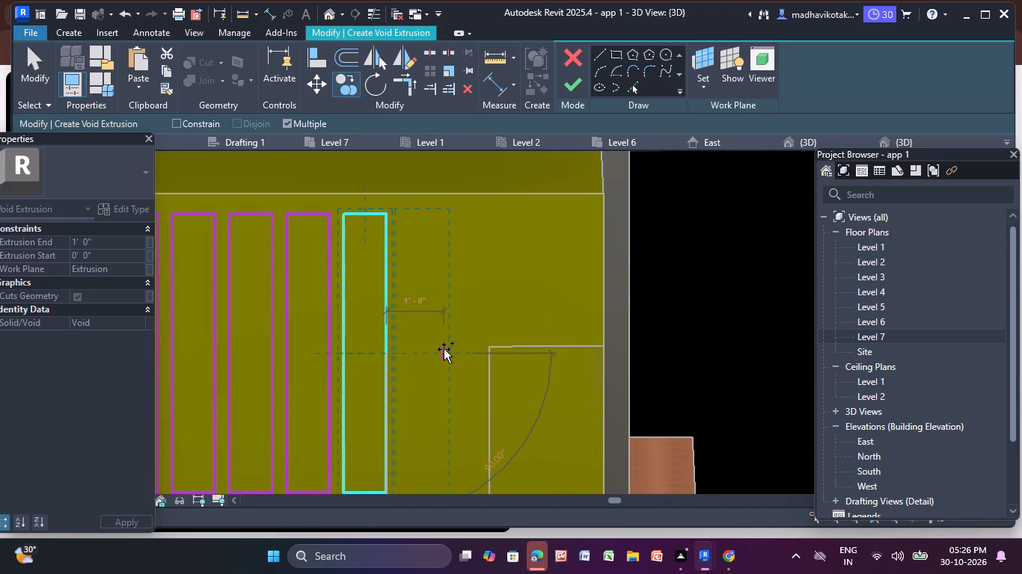
click(444, 349)
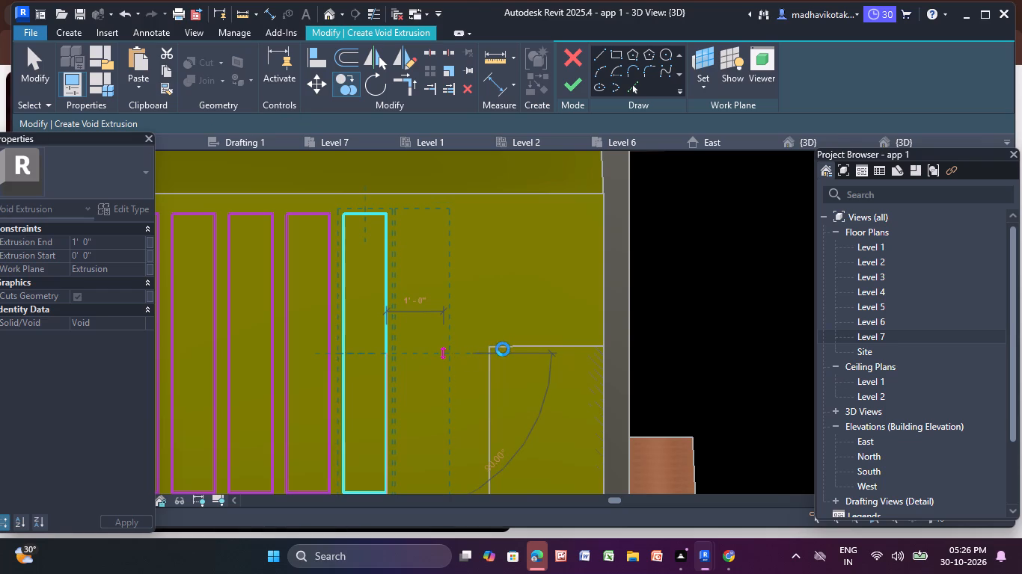
click(503, 349)
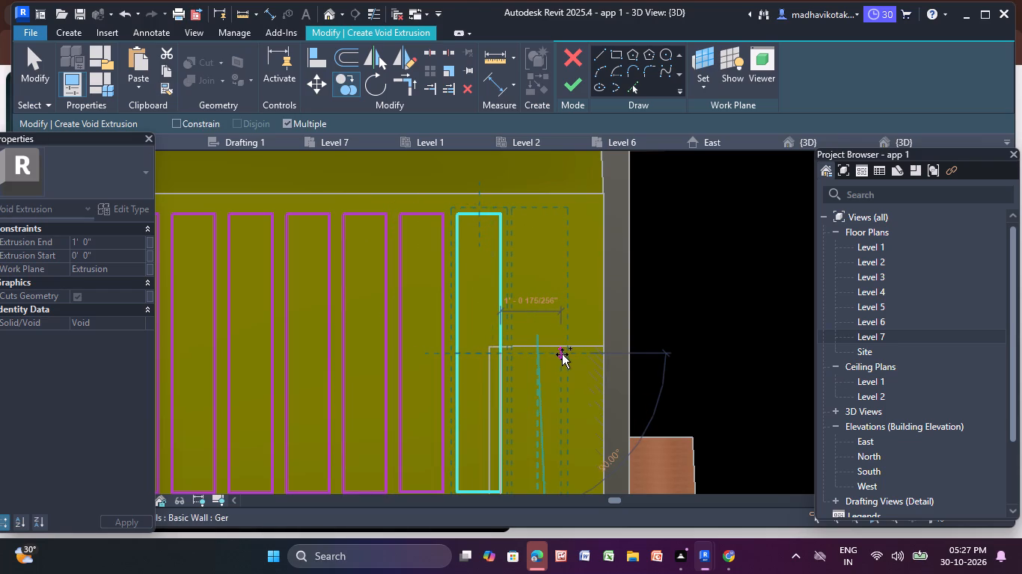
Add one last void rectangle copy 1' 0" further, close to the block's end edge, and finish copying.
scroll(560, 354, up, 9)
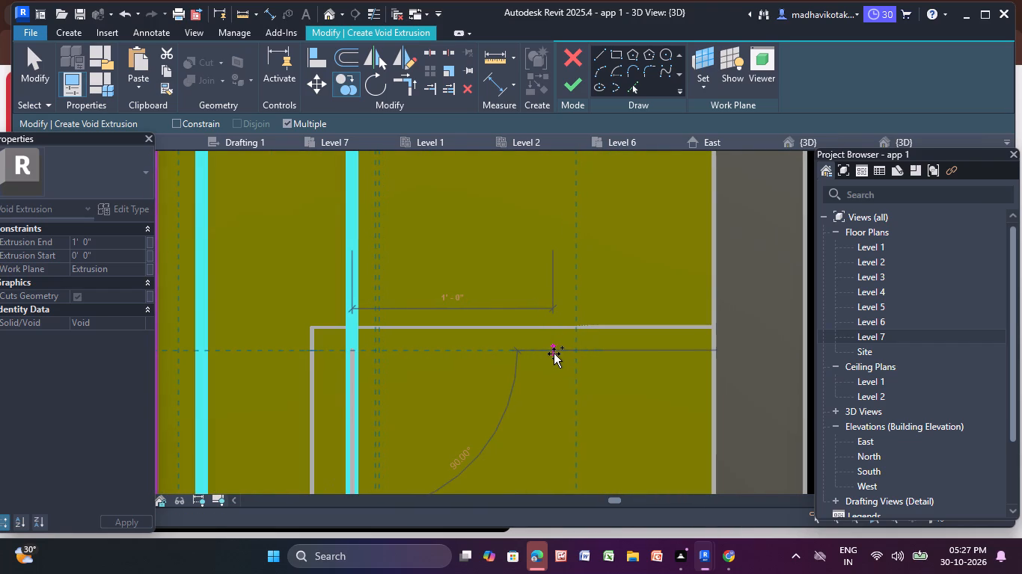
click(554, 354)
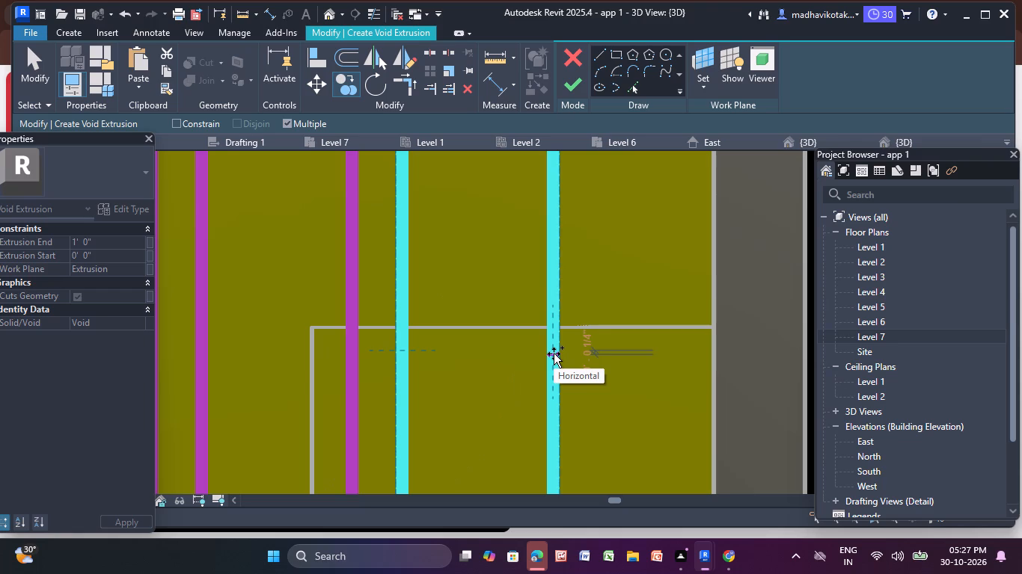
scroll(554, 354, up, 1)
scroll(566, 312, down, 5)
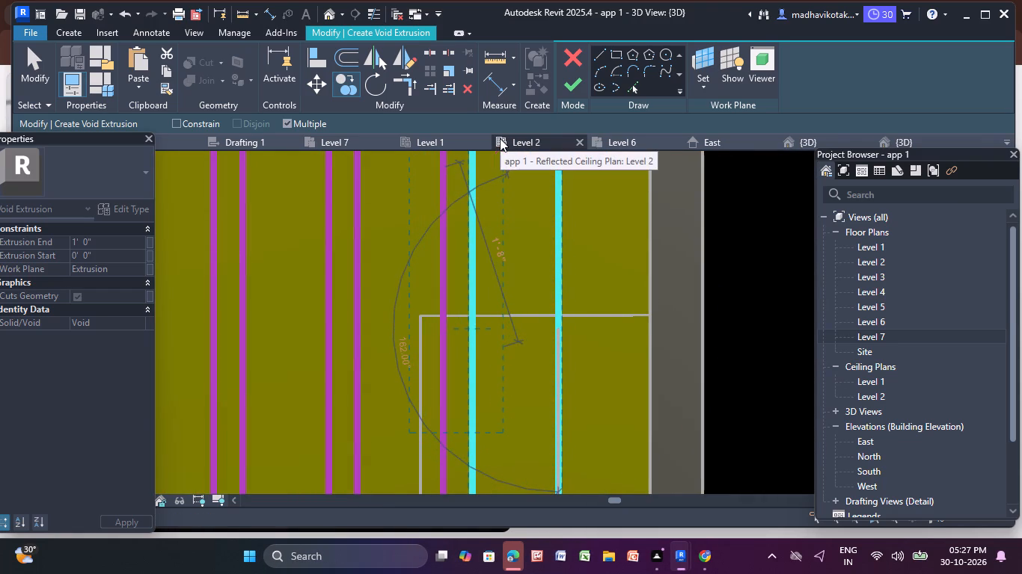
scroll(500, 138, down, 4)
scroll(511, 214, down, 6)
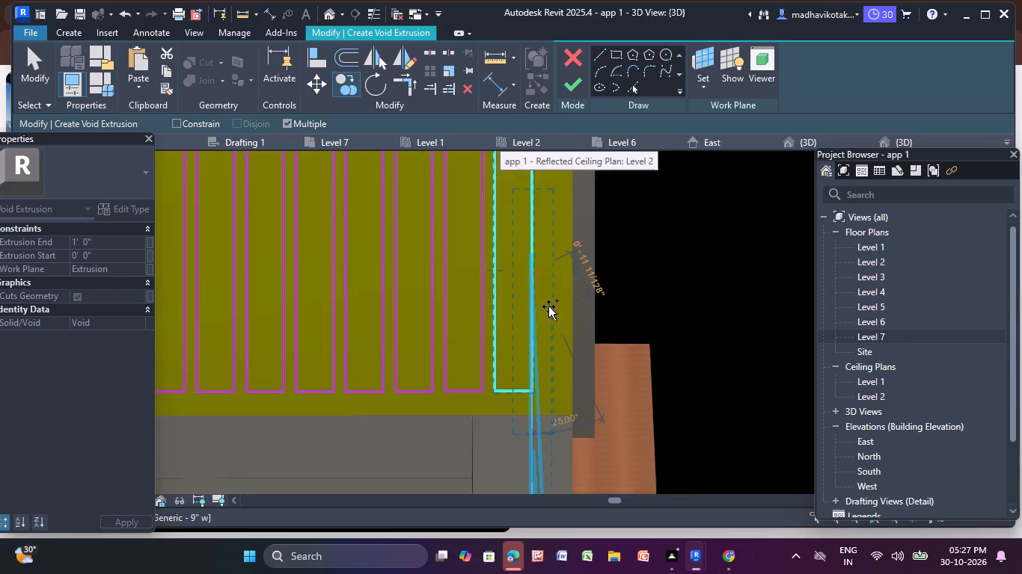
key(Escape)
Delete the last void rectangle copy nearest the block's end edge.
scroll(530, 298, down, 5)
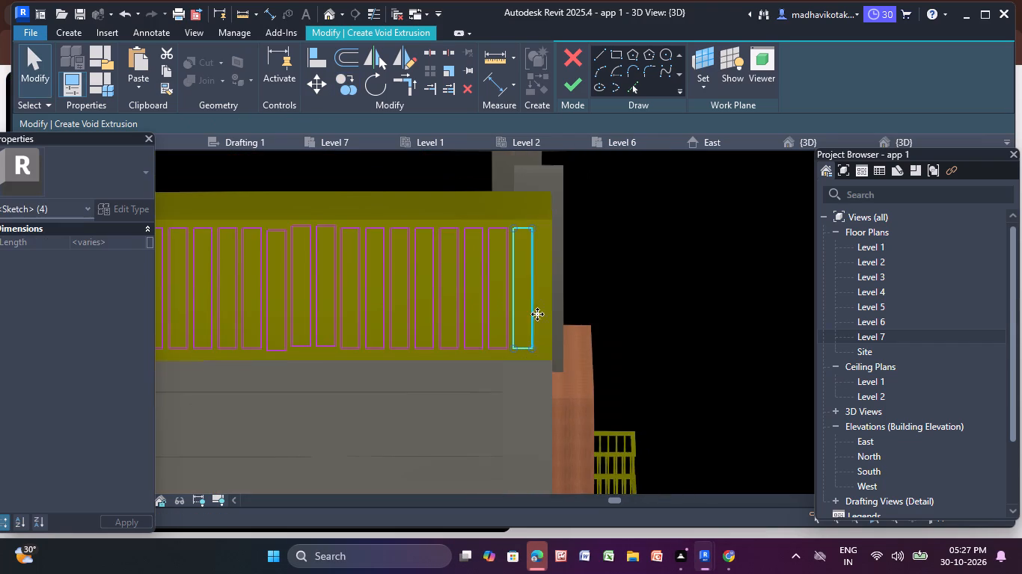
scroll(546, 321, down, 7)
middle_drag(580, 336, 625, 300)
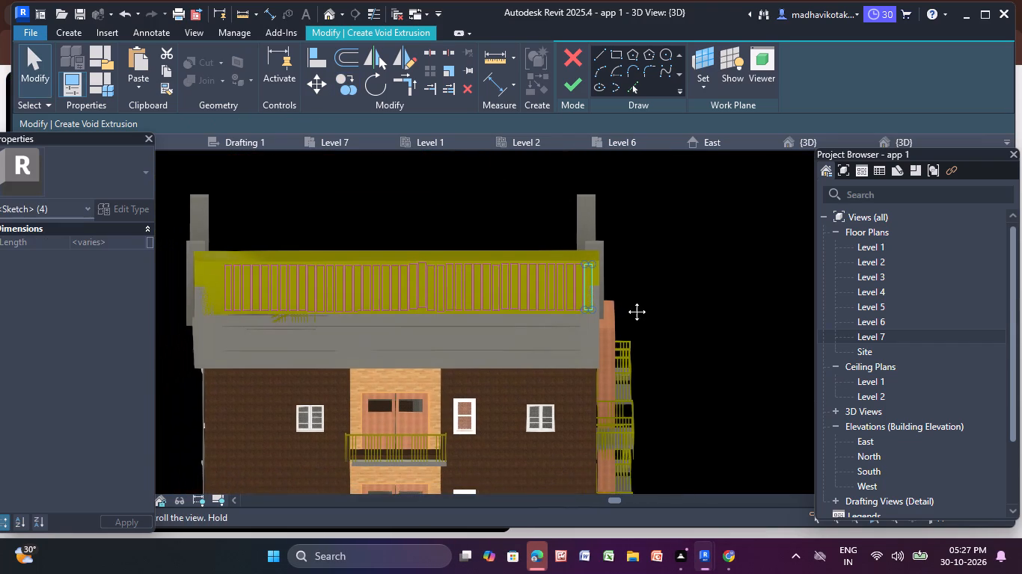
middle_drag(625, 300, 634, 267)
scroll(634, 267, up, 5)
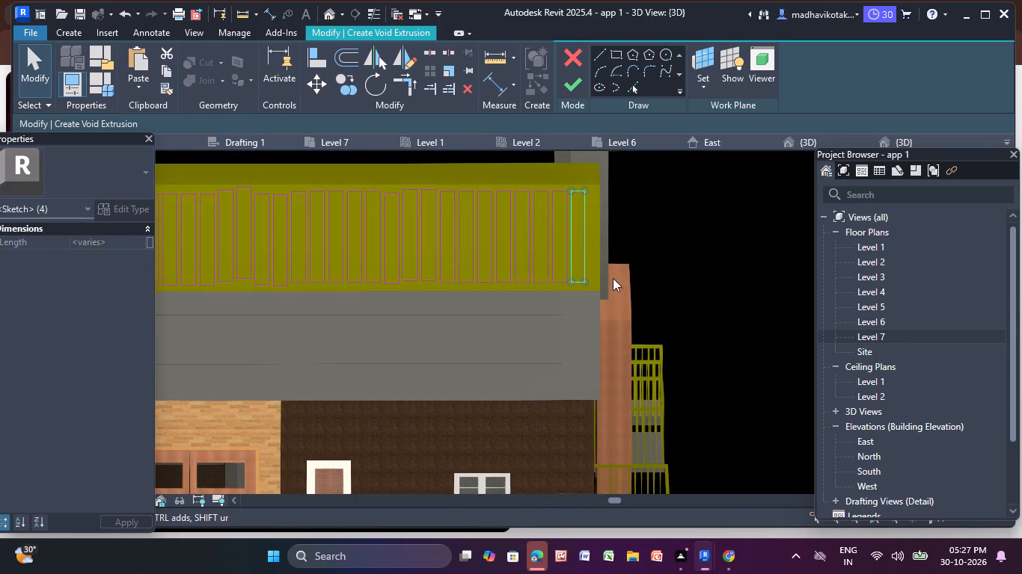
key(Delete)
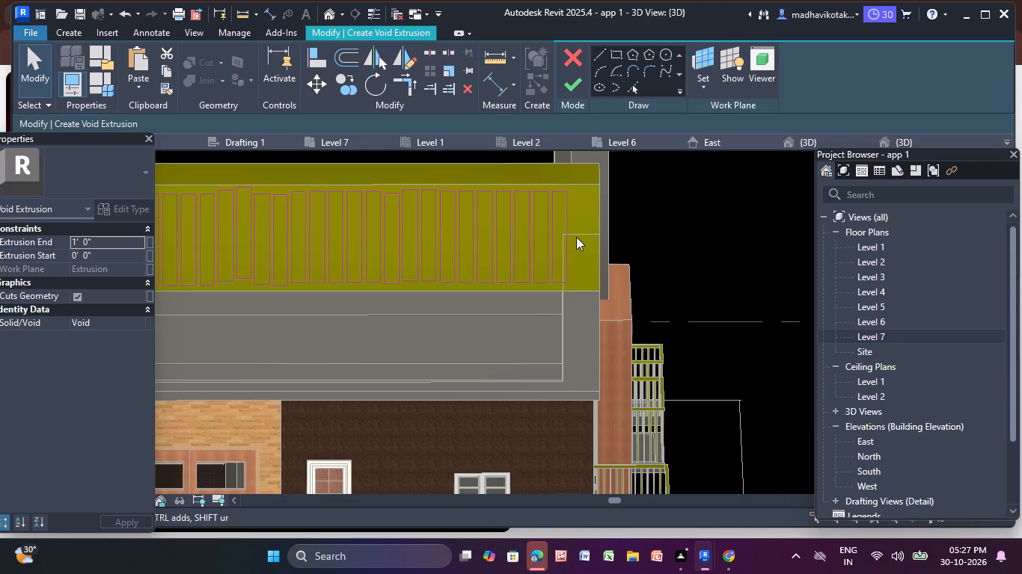
Complete the void extrusion sketch and finish the in-place model so the slots cut the covering block.
scroll(576, 236, down, 5)
middle_drag(552, 301, 602, 299)
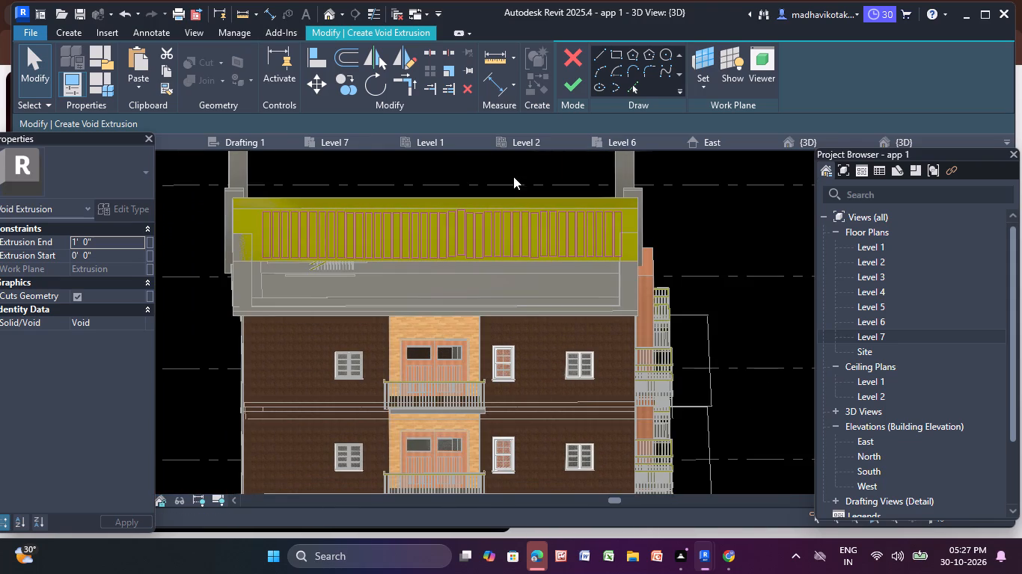
click(575, 82)
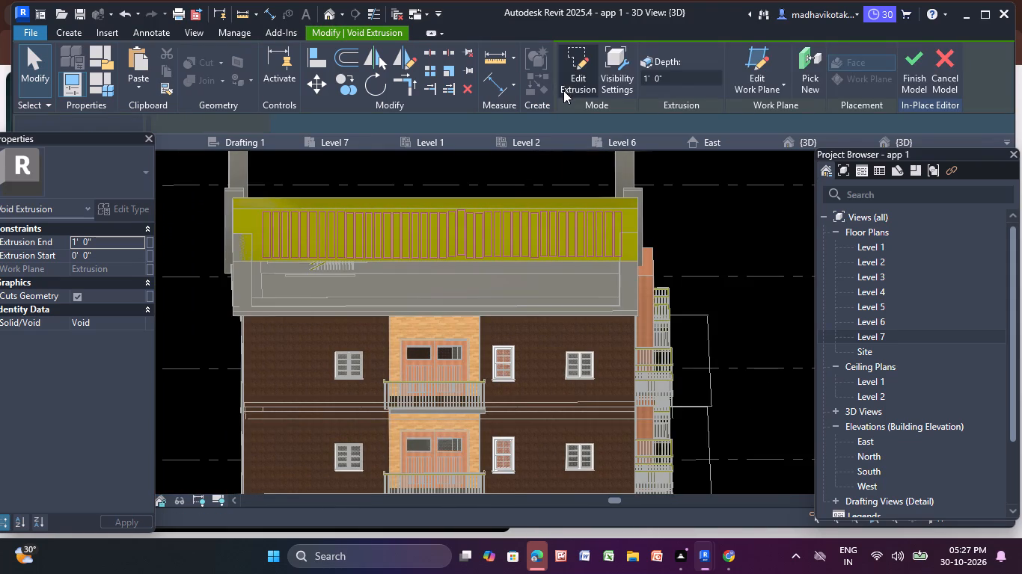
click(917, 63)
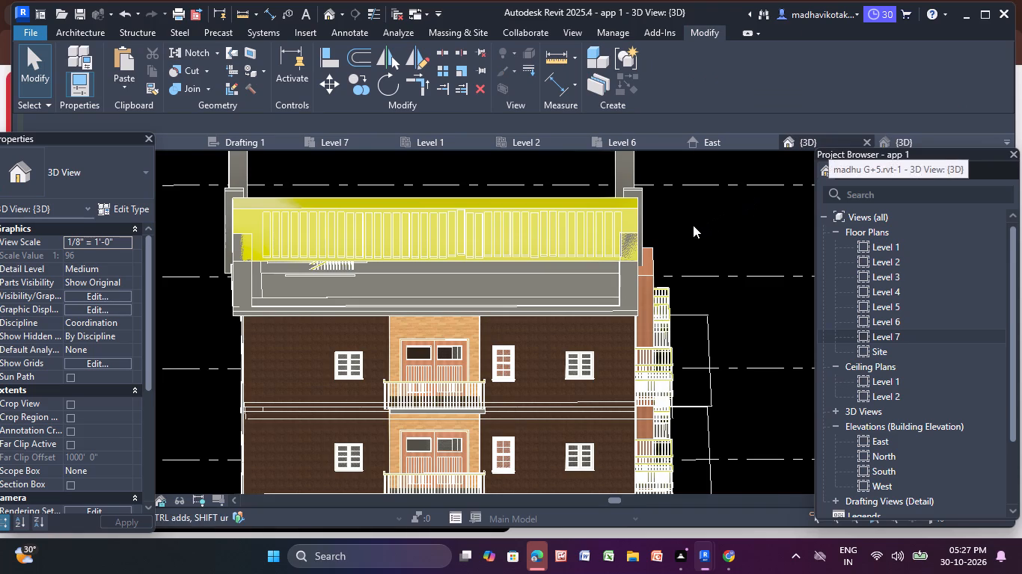
Narrow the slotted covering block by pulling its roof-side face in towards the building's outer edge.
scroll(690, 226, up, 1)
middle_drag(688, 228, 564, 274)
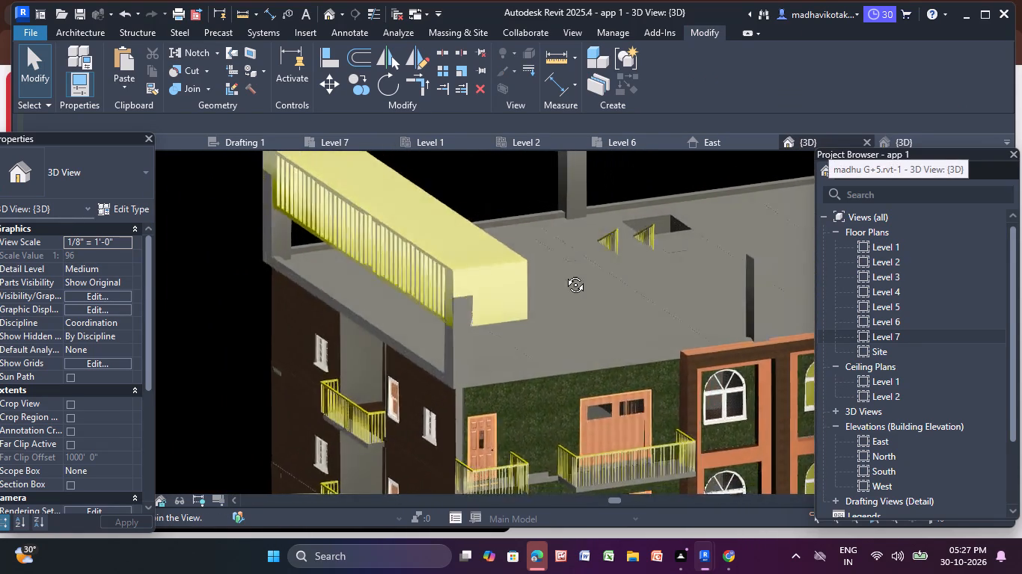
middle_drag(564, 274, 543, 283)
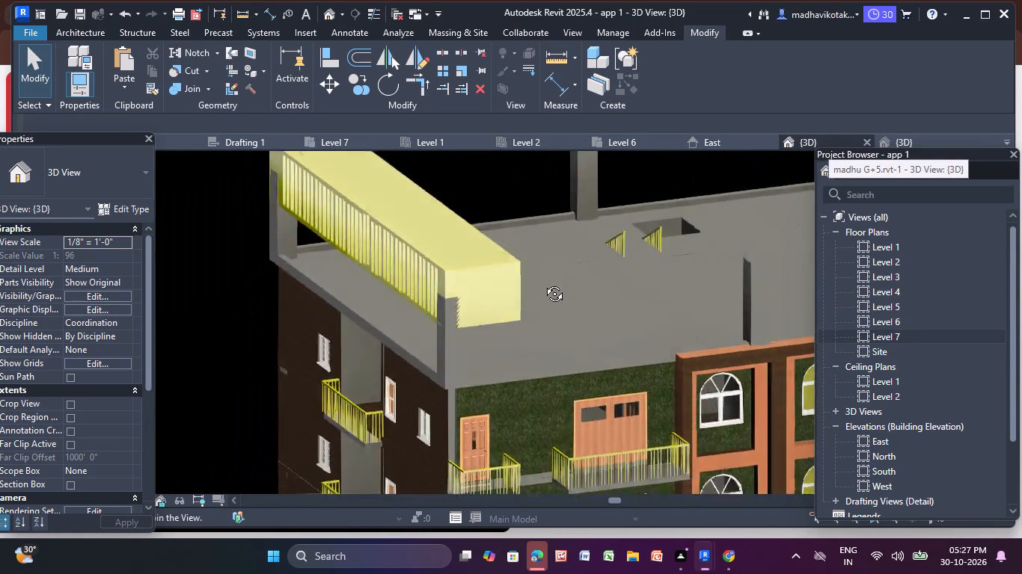
middle_drag(543, 283, 499, 291)
click(400, 253)
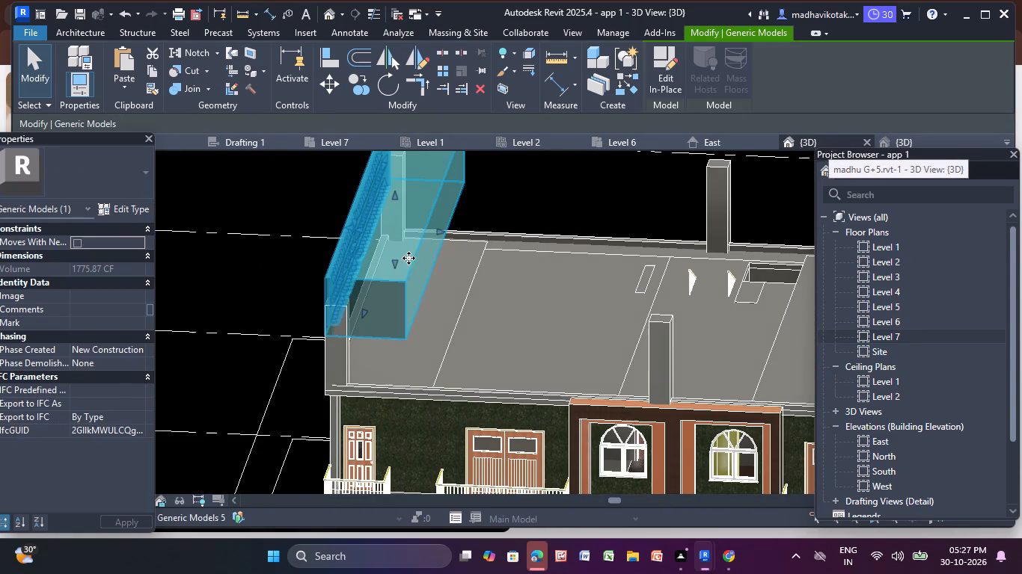
middle_drag(432, 259, 474, 272)
scroll(491, 258, up, 5)
drag(471, 236, 414, 228)
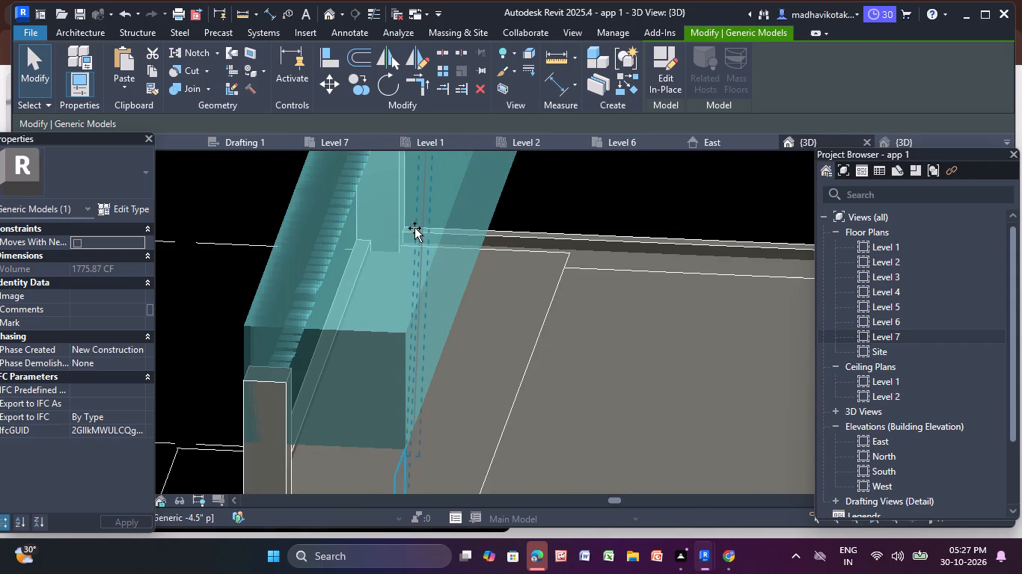
drag(414, 228, 414, 228)
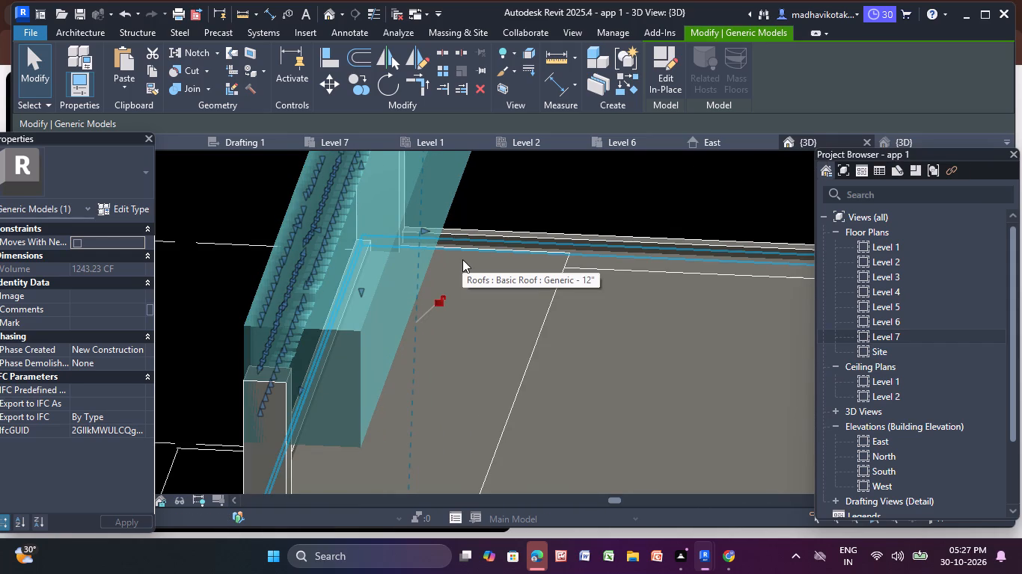
key(Escape)
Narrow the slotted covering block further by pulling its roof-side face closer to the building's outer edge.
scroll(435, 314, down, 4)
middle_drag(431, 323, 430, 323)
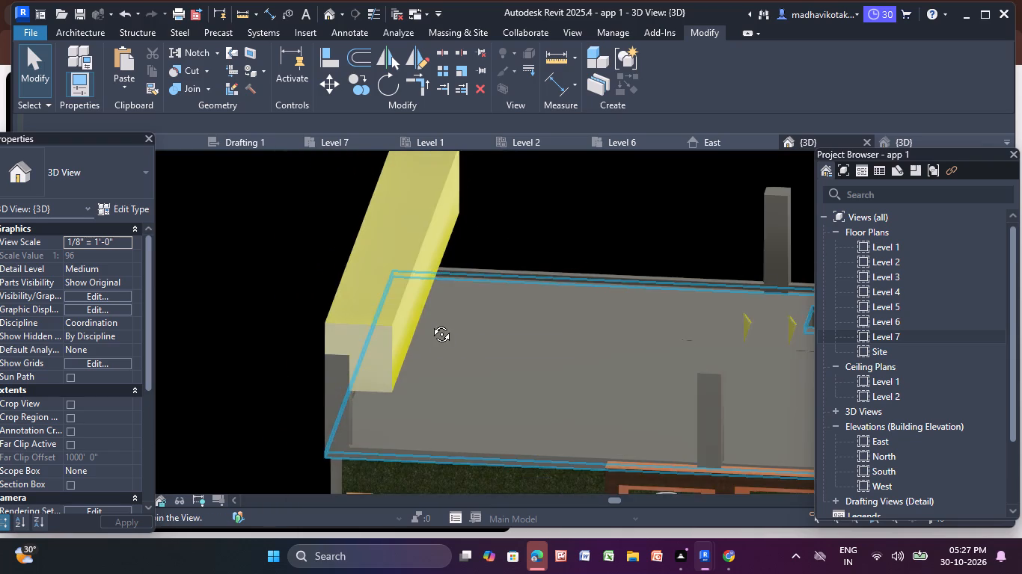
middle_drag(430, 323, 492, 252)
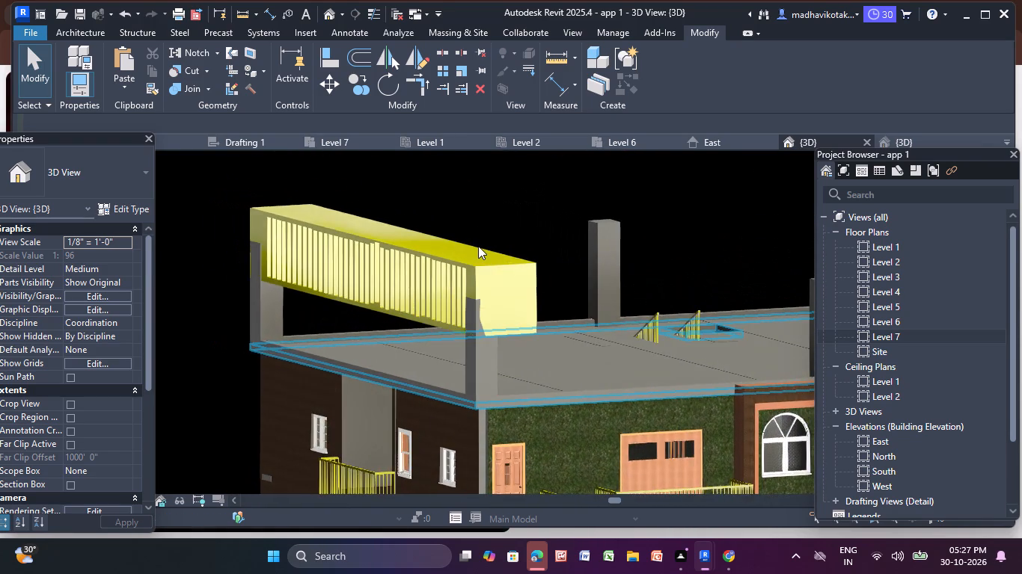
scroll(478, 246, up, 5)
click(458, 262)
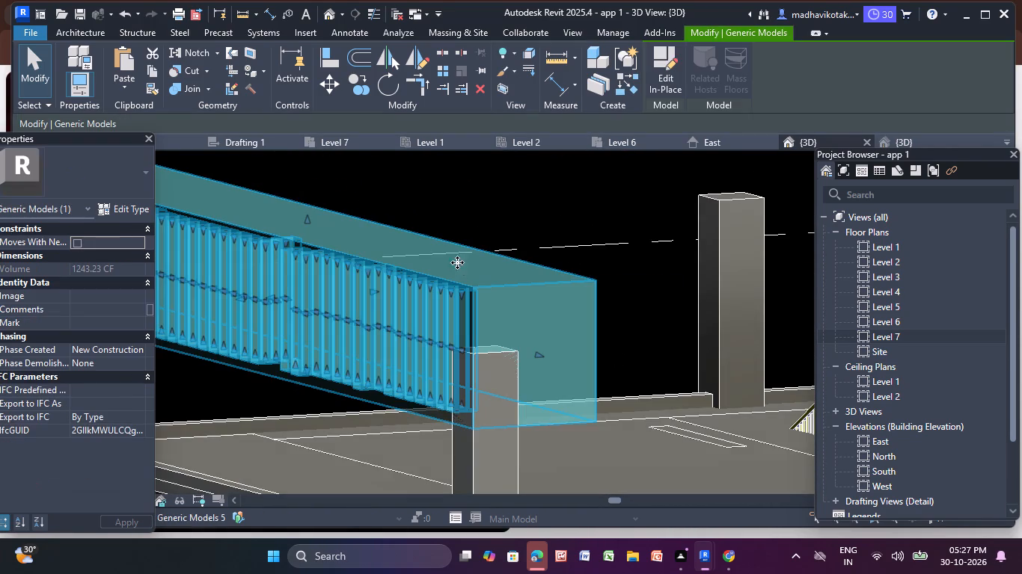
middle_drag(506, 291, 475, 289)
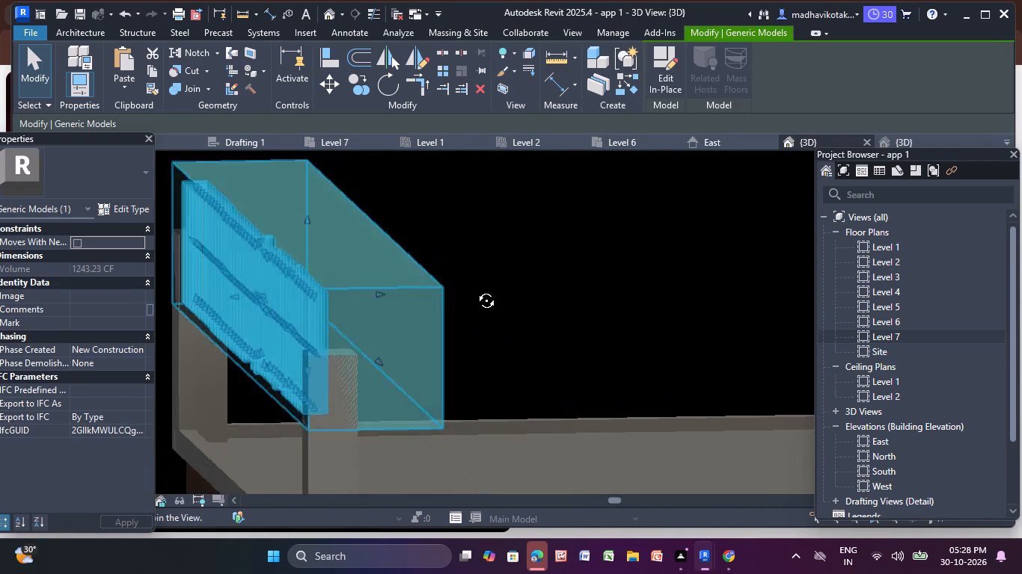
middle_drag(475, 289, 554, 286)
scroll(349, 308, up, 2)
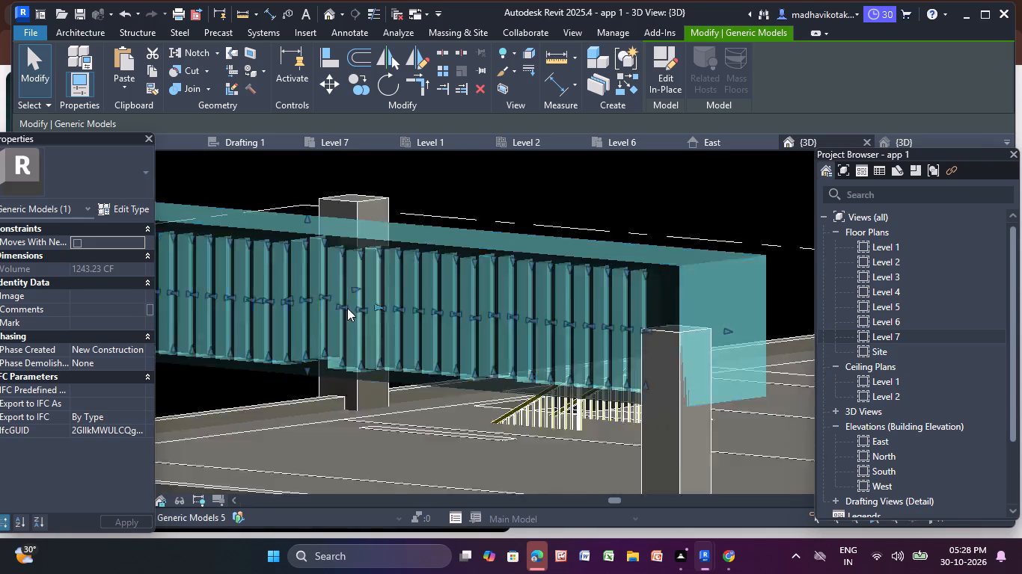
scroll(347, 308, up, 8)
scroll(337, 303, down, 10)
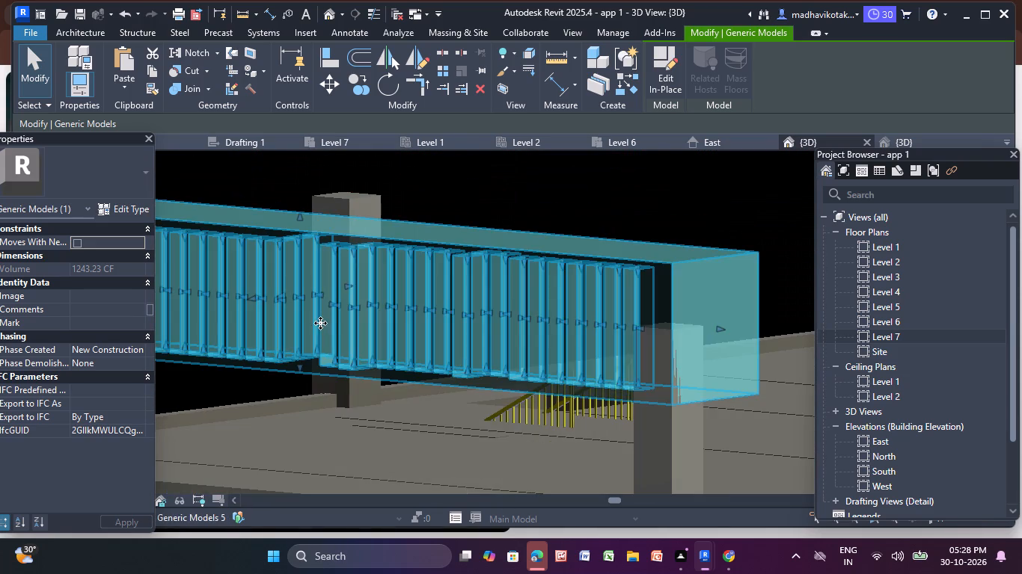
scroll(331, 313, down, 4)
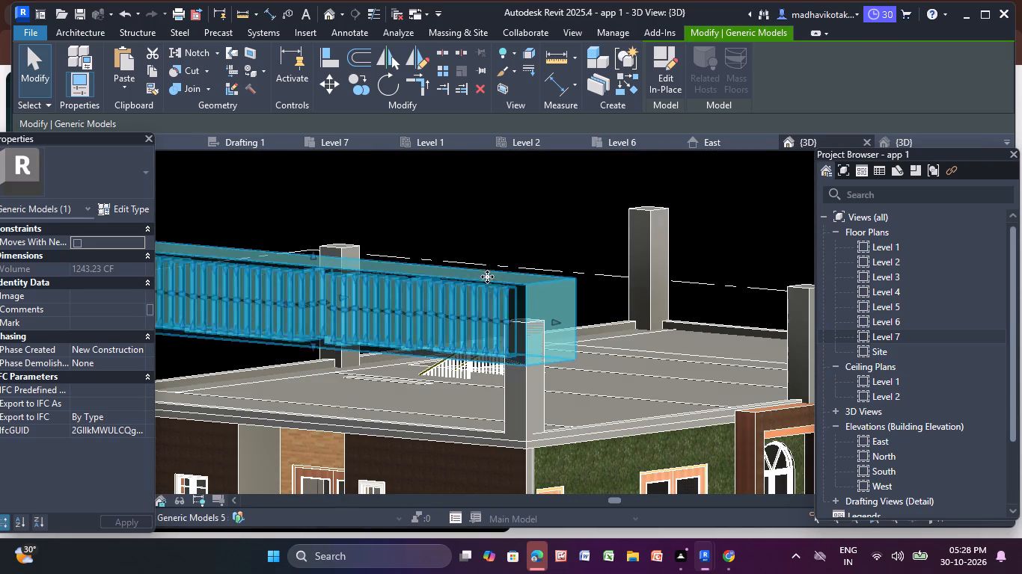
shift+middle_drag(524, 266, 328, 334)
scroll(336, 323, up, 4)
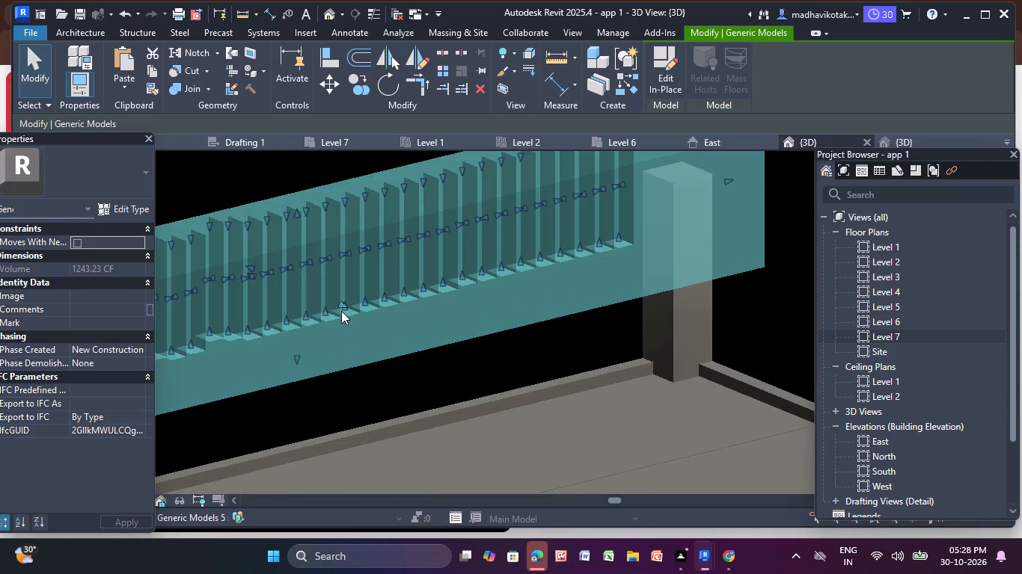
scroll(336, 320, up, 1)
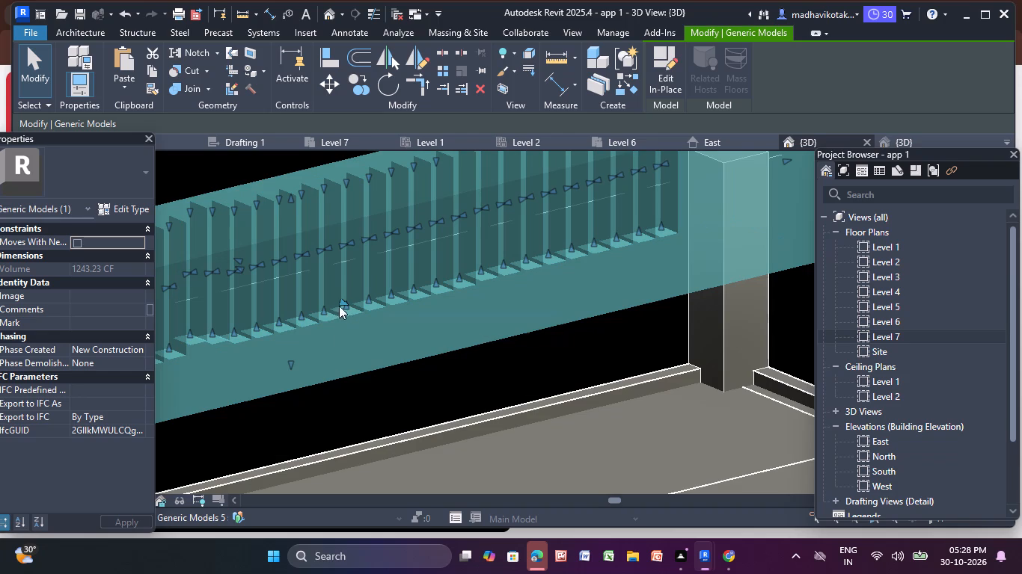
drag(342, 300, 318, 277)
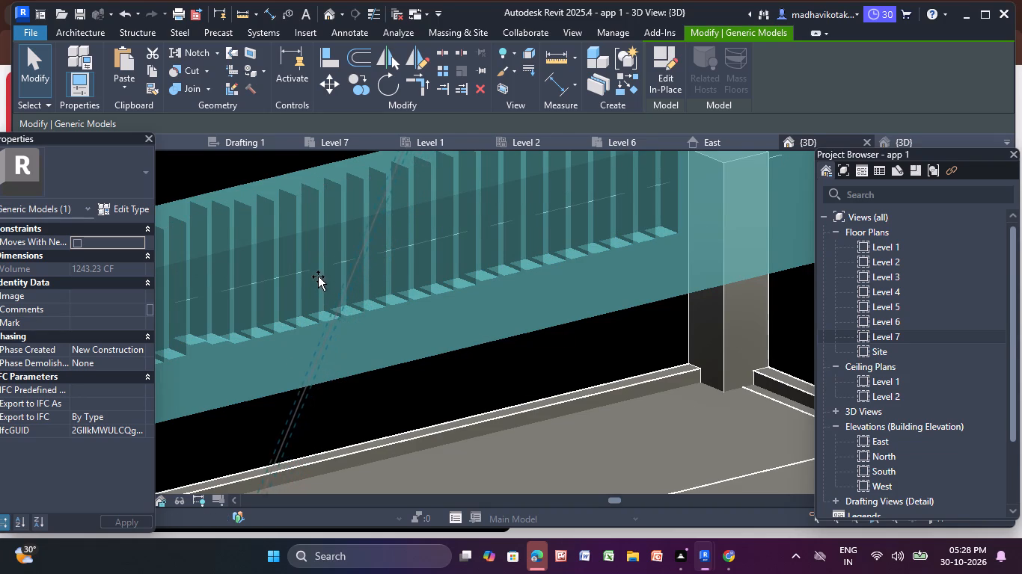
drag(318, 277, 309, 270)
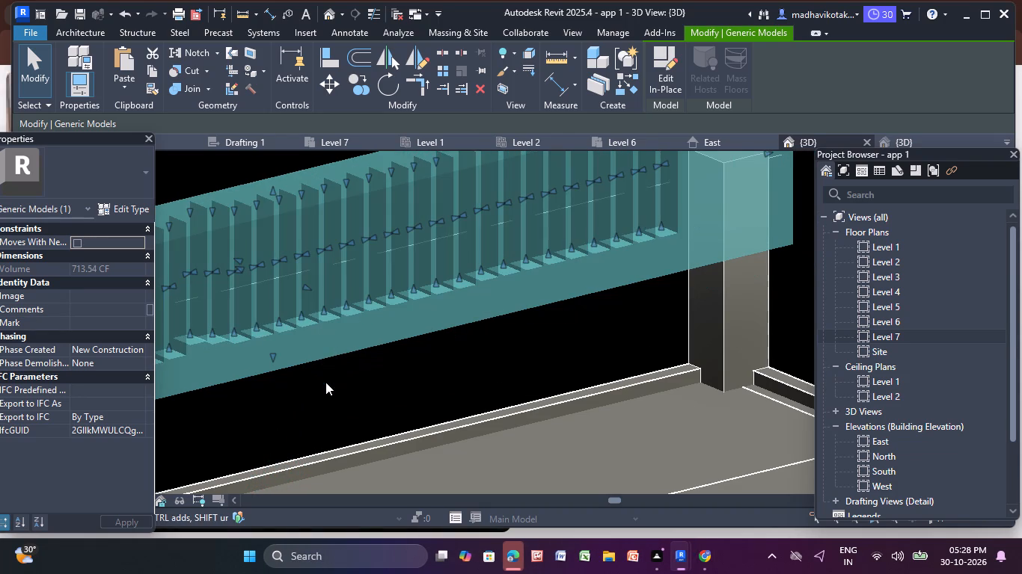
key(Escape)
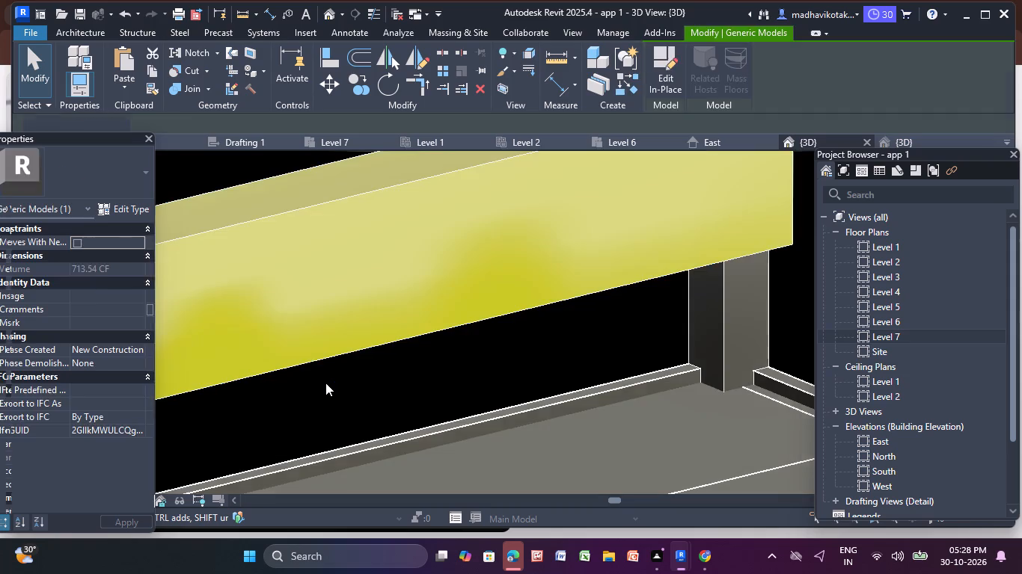
Examine the narrowed slotted block from both sides and against the building's full facade.
scroll(325, 383, down, 9)
shift+middle_drag(305, 389, 316, 392)
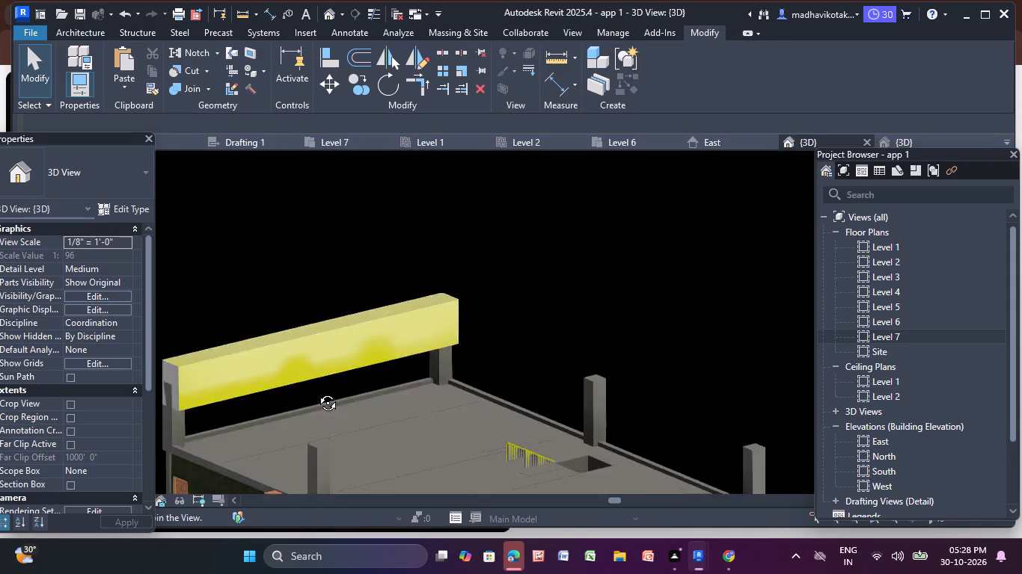
shift+middle_drag(316, 392, 490, 352)
scroll(275, 374, up, 5)
scroll(358, 350, up, 4)
scroll(367, 341, down, 2)
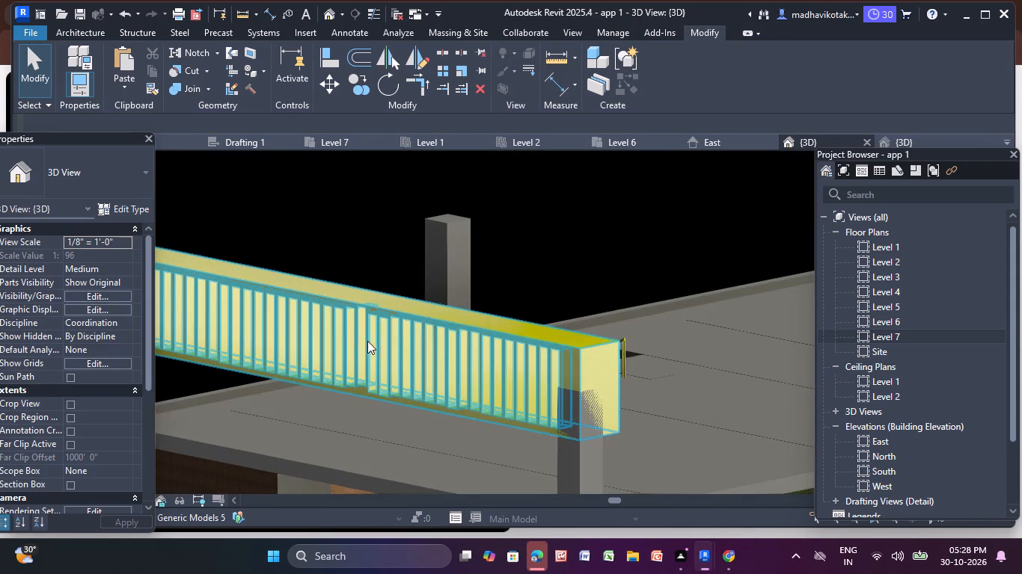
scroll(367, 341, down, 3)
shift+middle_drag(420, 395, 529, 383)
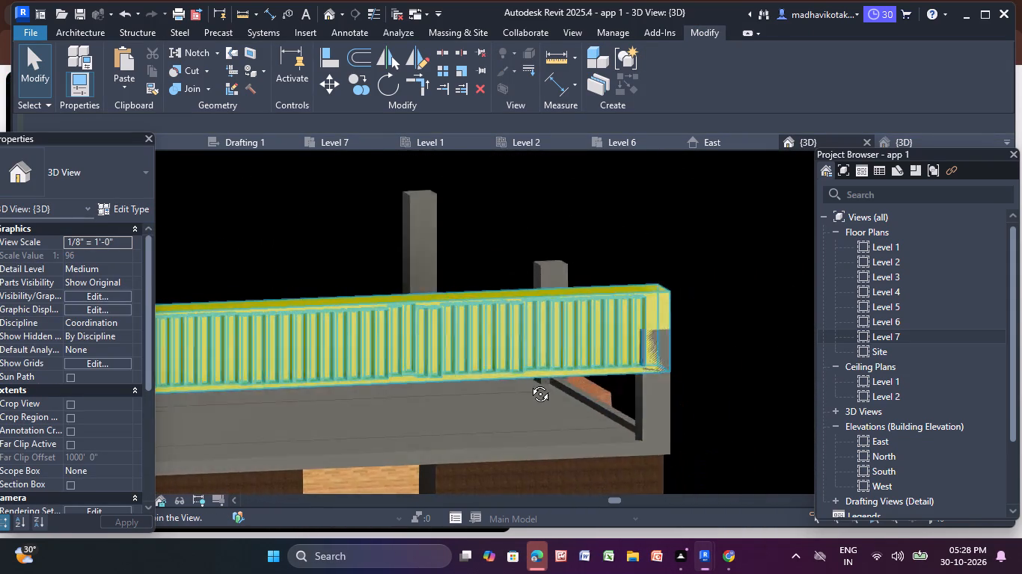
shift+middle_drag(529, 383, 503, 393)
scroll(504, 393, down, 4)
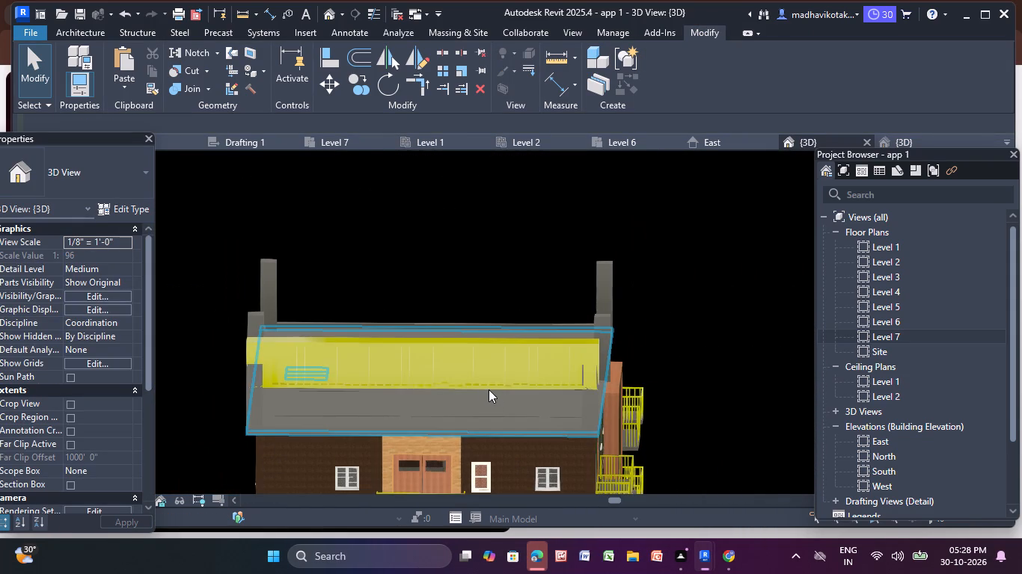
scroll(432, 294, down, 4)
scroll(419, 339, up, 2)
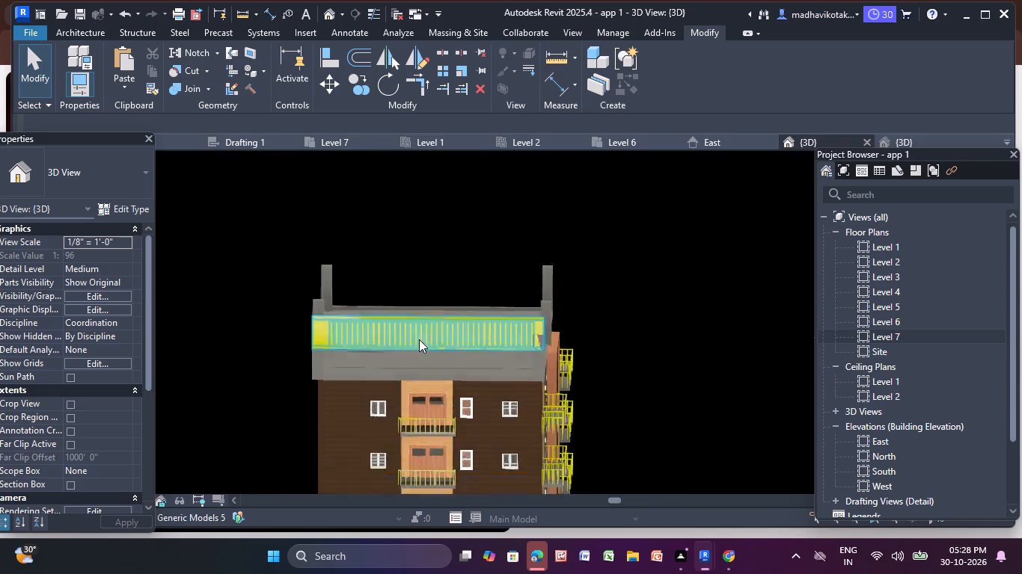
scroll(419, 339, up, 2)
scroll(410, 344, down, 5)
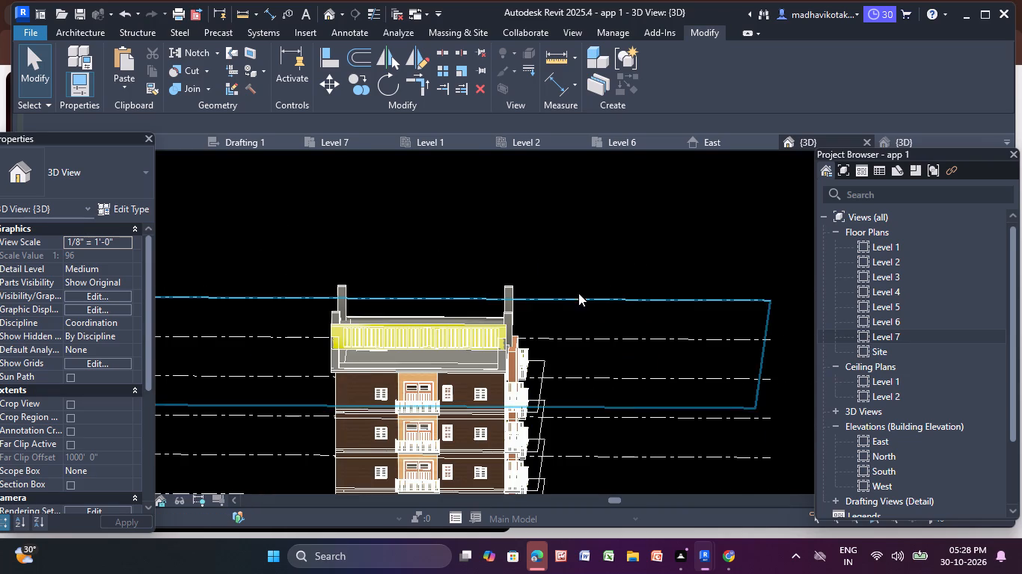
scroll(467, 336, up, 4)
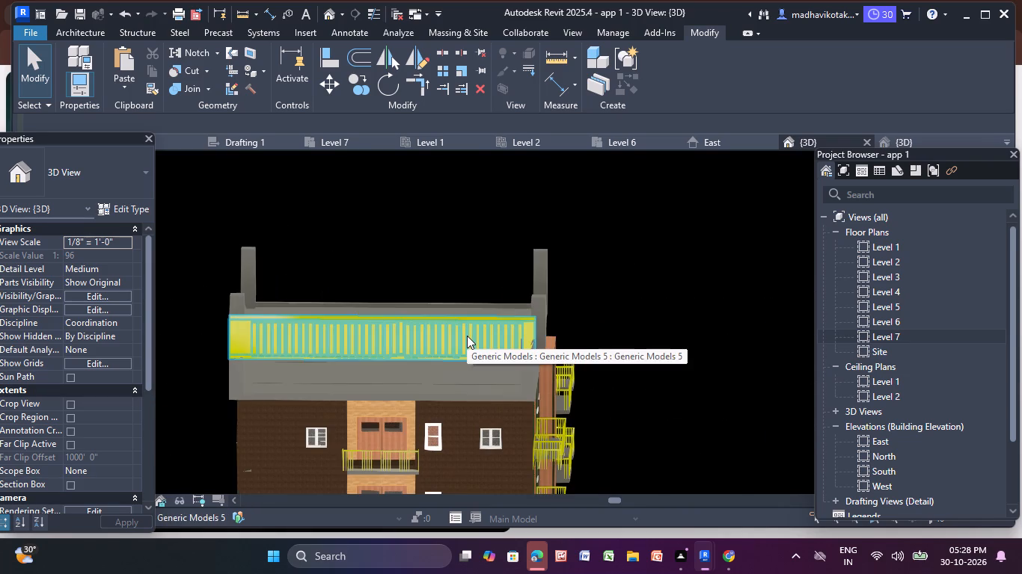
Delete the slotted in-place covering block from the rooftop.
click(467, 336)
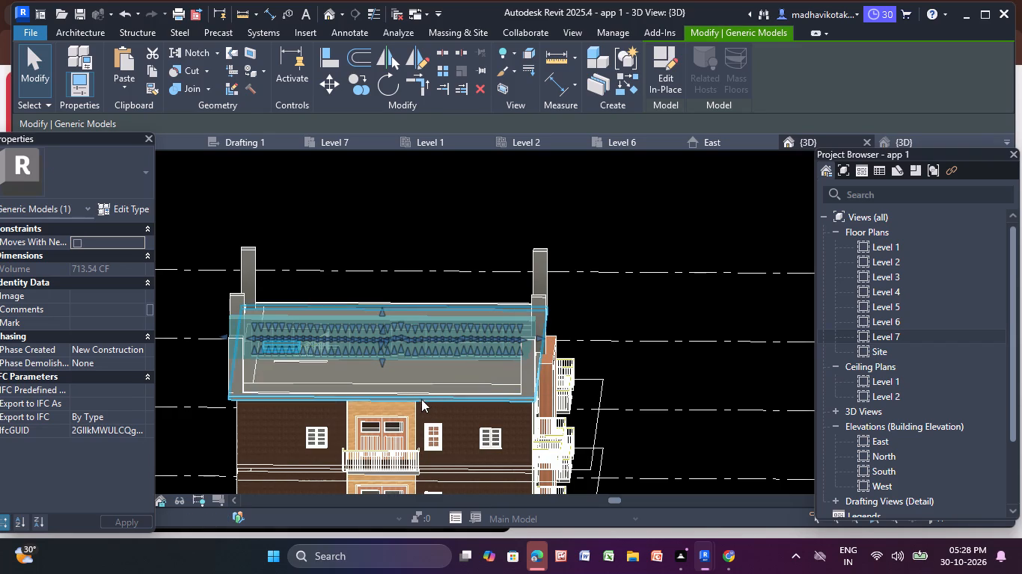
key(Delete)
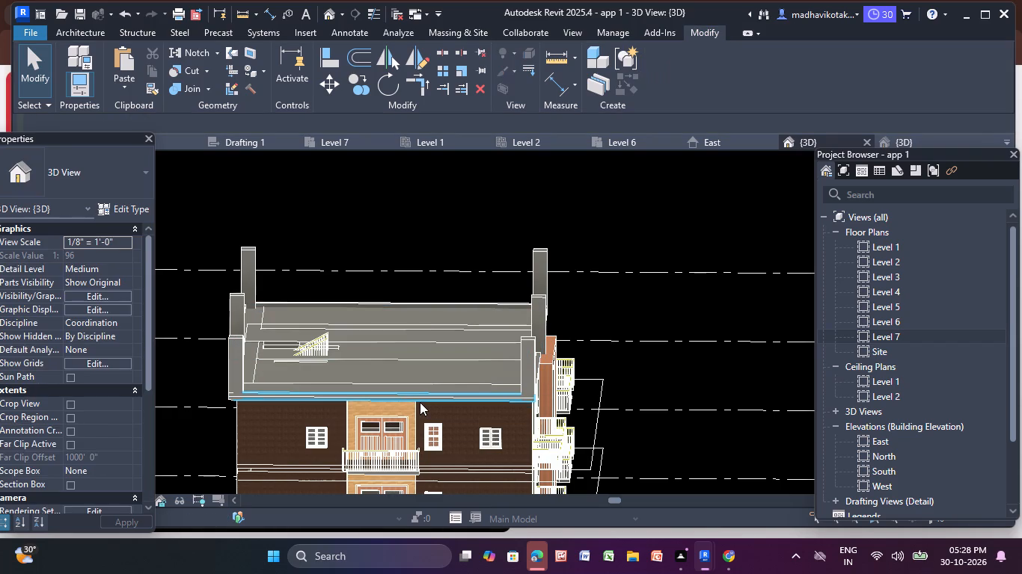
Delete the six 24" x 24" rectangular columns standing along the two opposite edges of the Level 7 roof.
click(245, 250)
key(Delete)
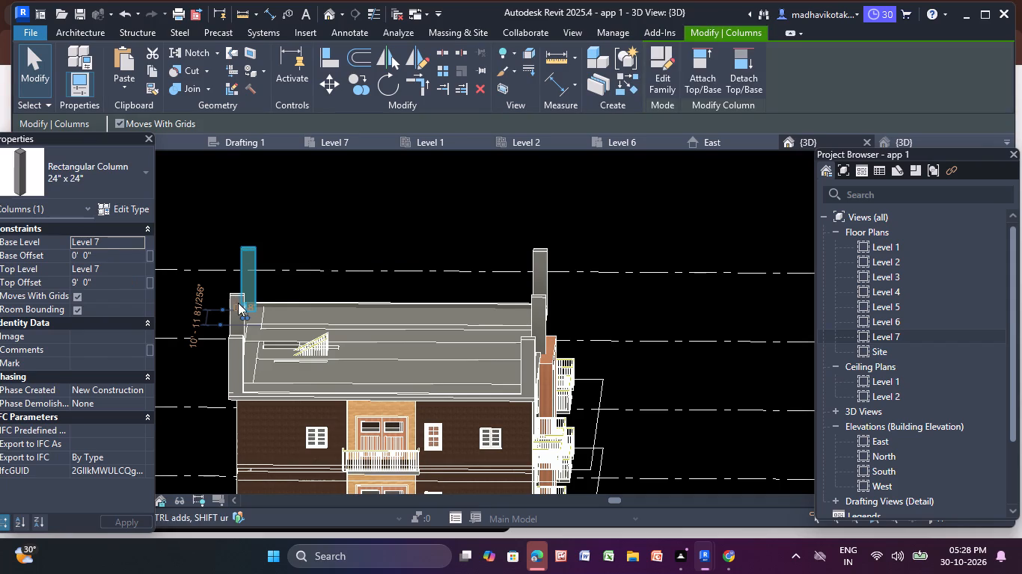
click(238, 303)
key(Delete)
click(236, 358)
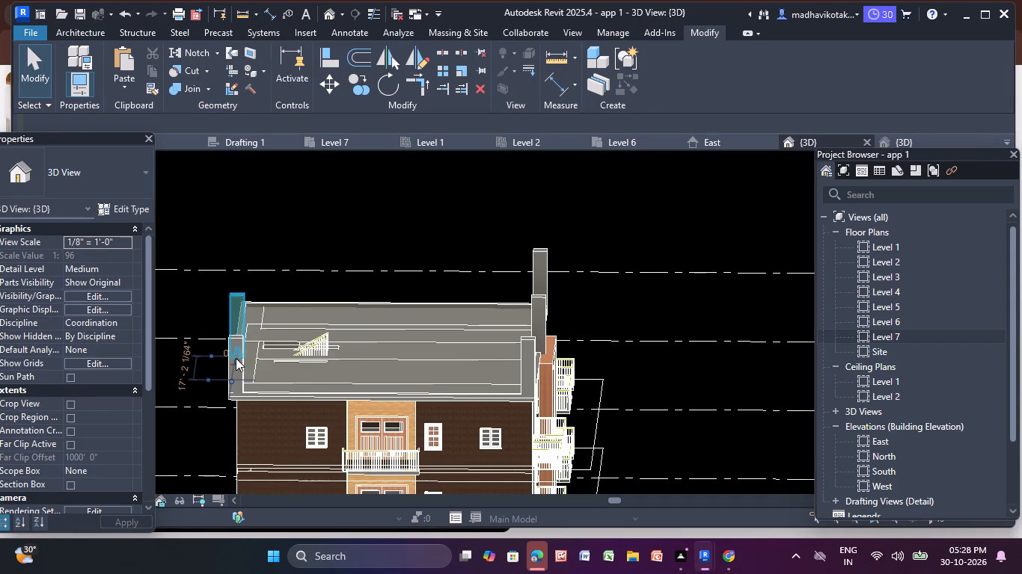
key(Delete)
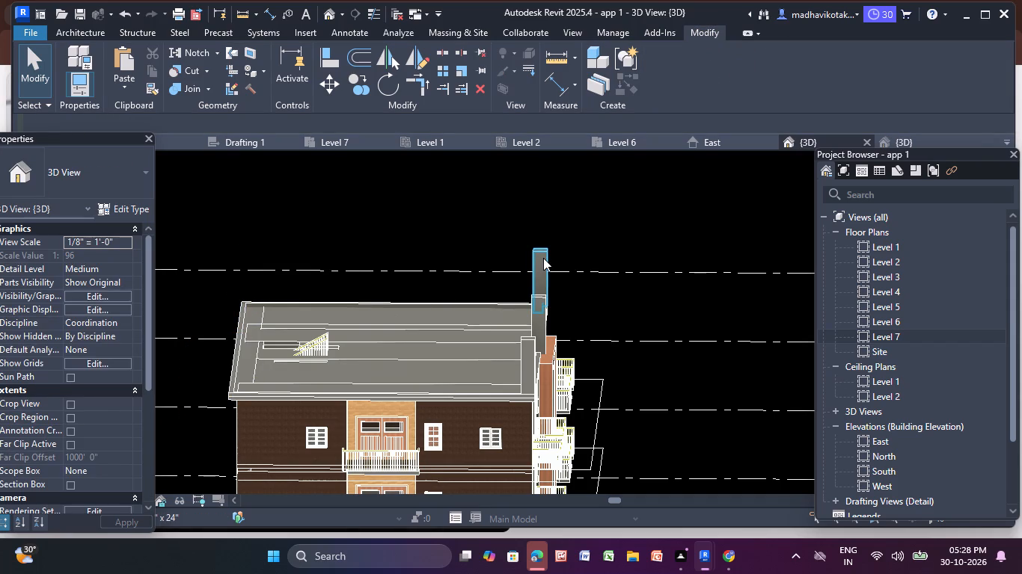
click(543, 258)
key(Delete)
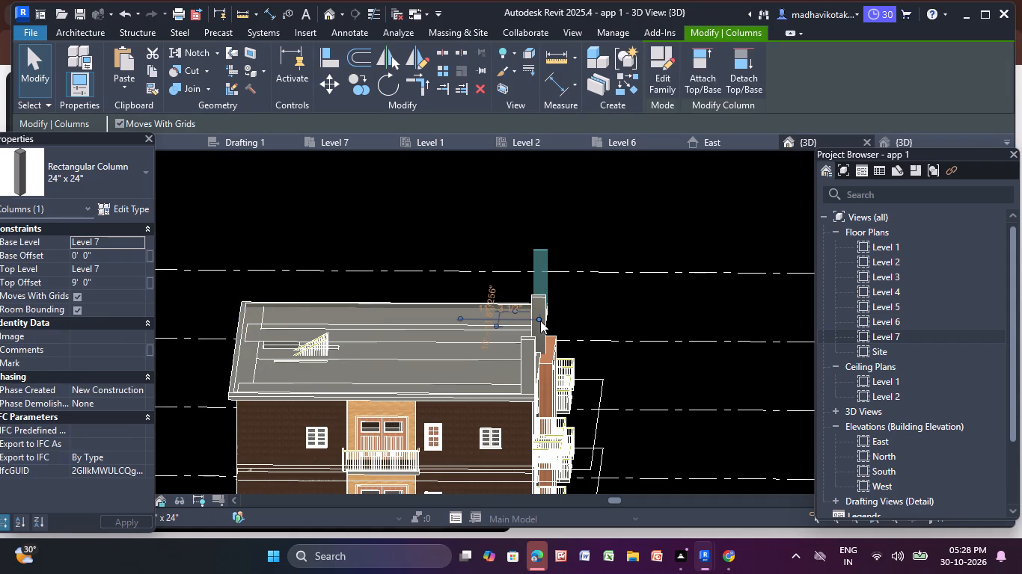
click(536, 320)
key(Delete)
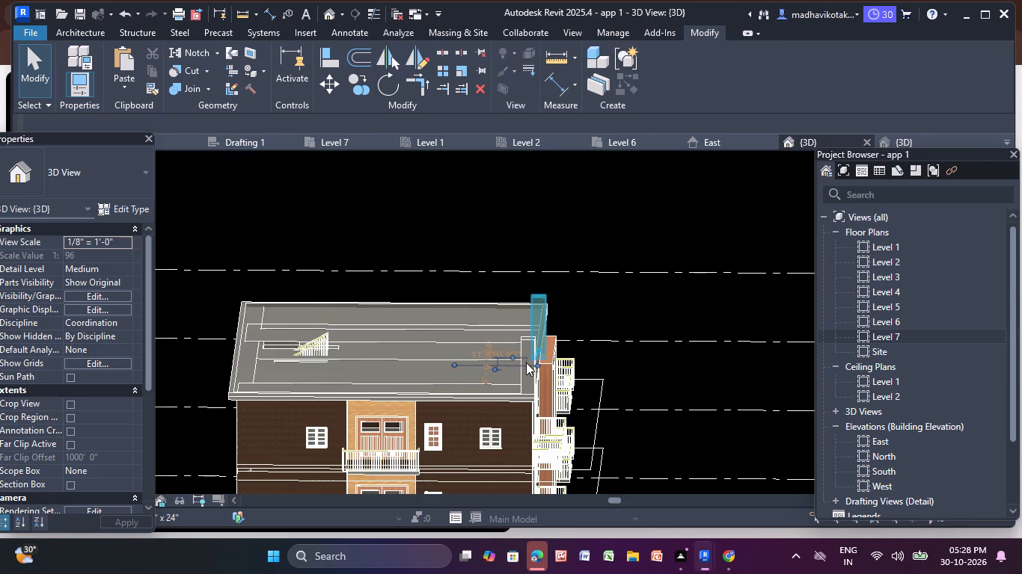
key(Delete)
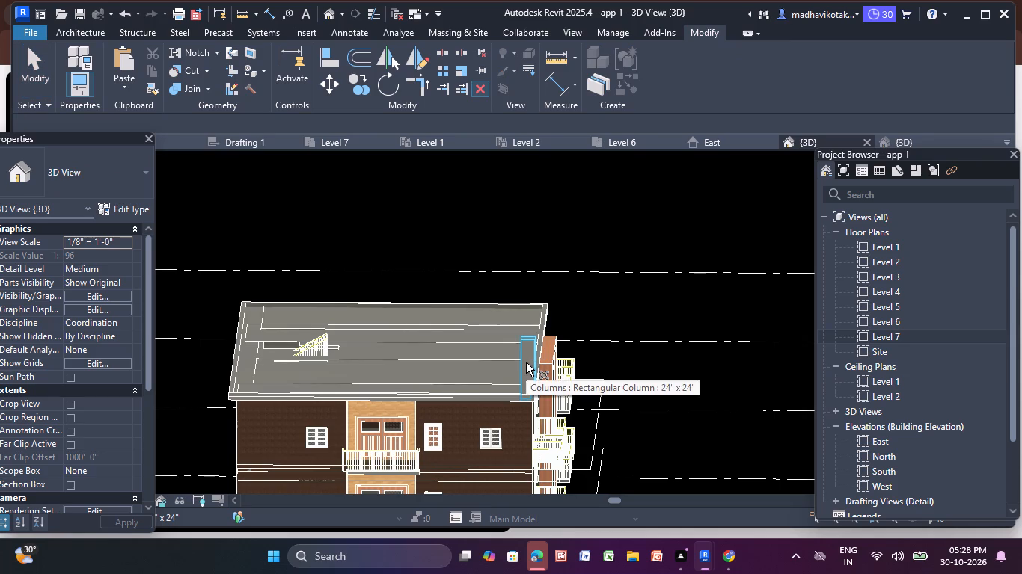
click(526, 362)
key(Delete)
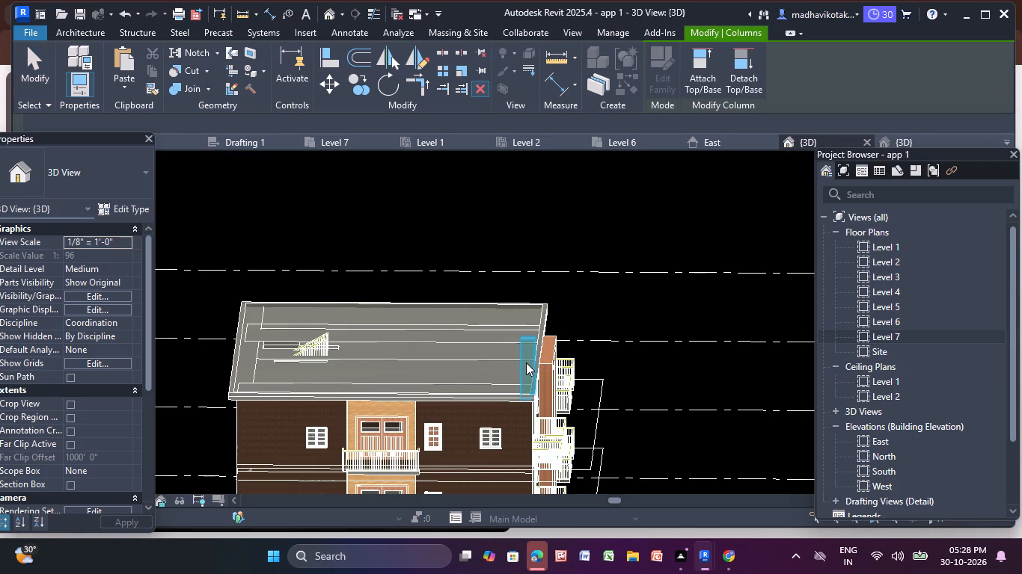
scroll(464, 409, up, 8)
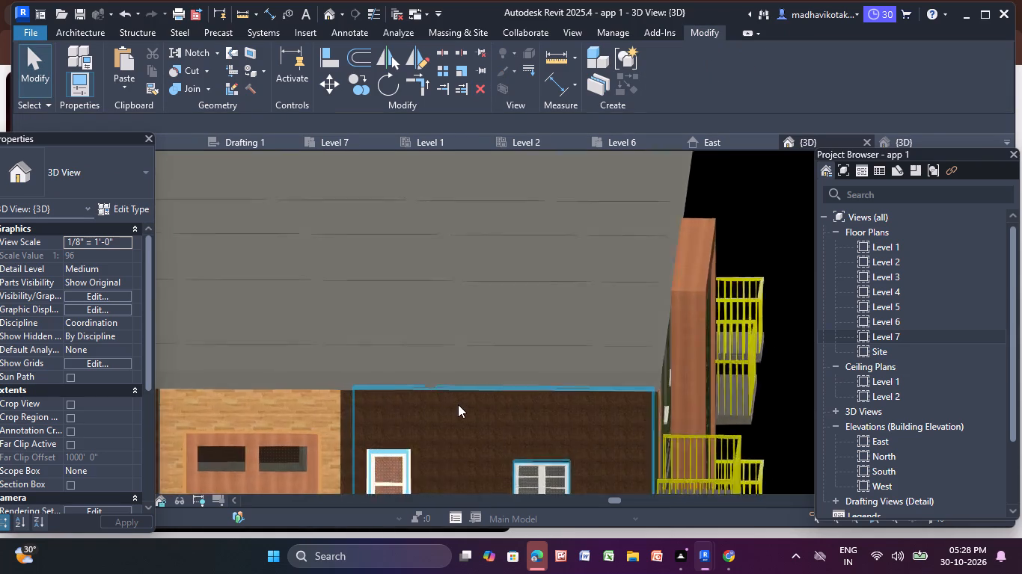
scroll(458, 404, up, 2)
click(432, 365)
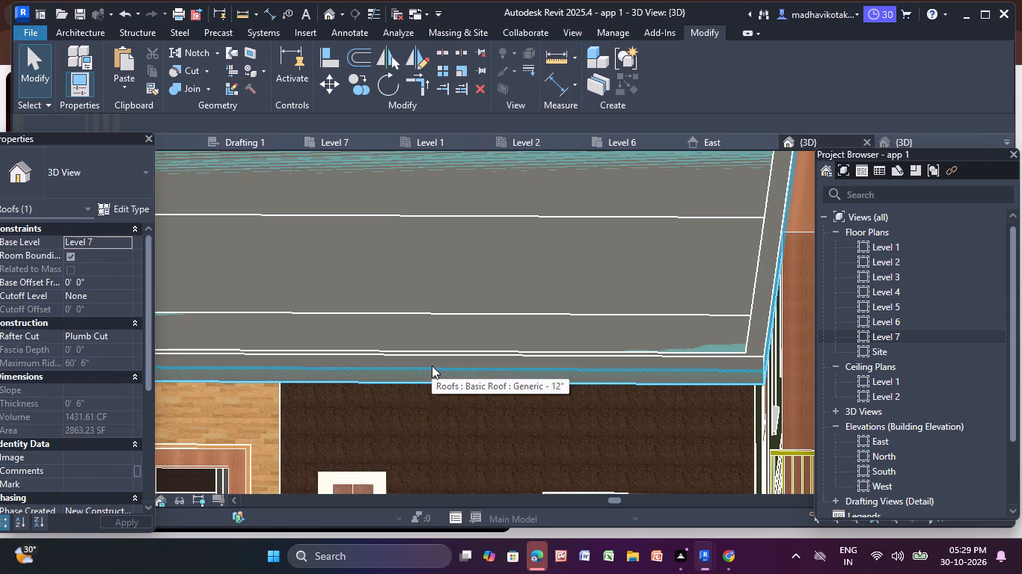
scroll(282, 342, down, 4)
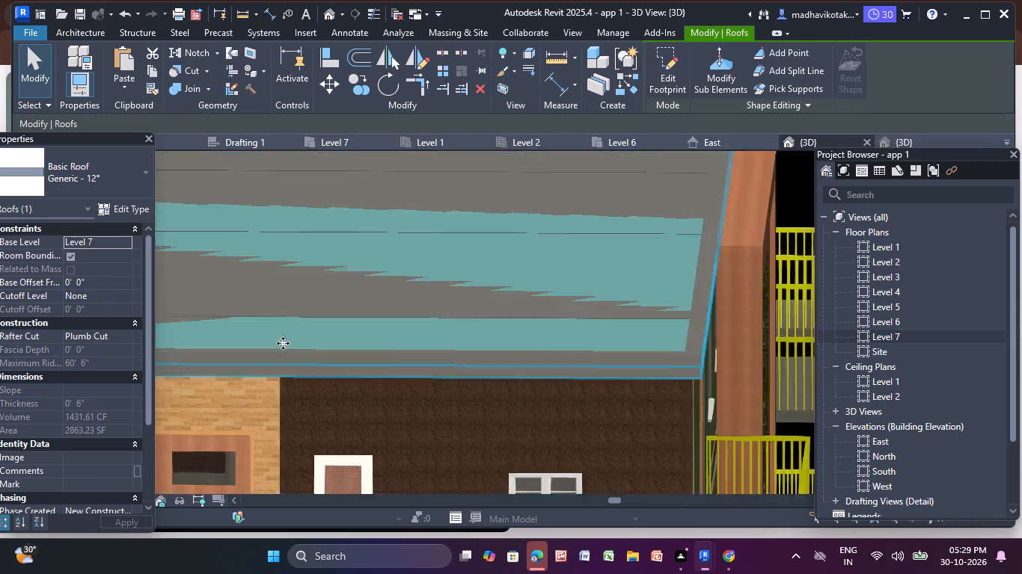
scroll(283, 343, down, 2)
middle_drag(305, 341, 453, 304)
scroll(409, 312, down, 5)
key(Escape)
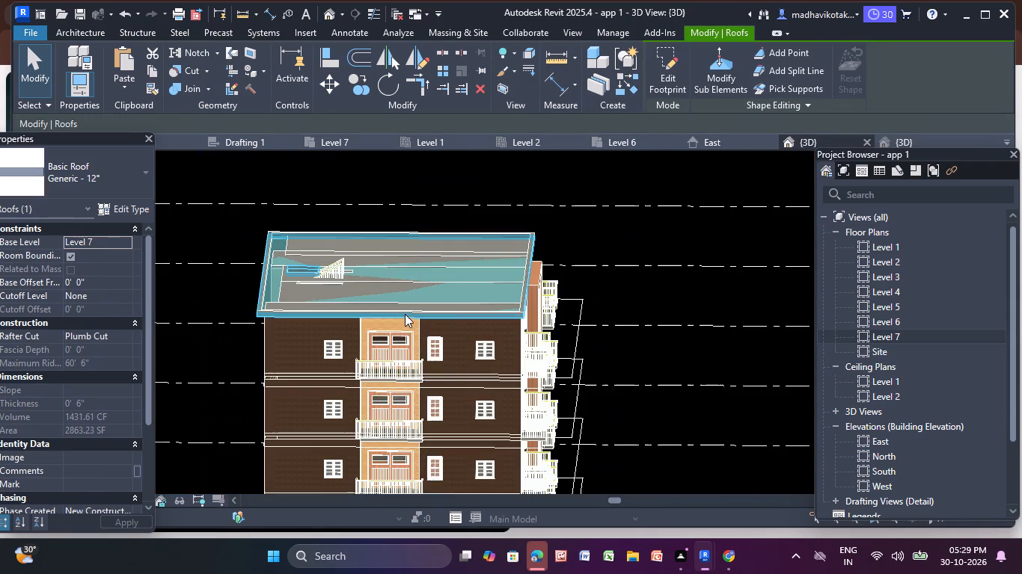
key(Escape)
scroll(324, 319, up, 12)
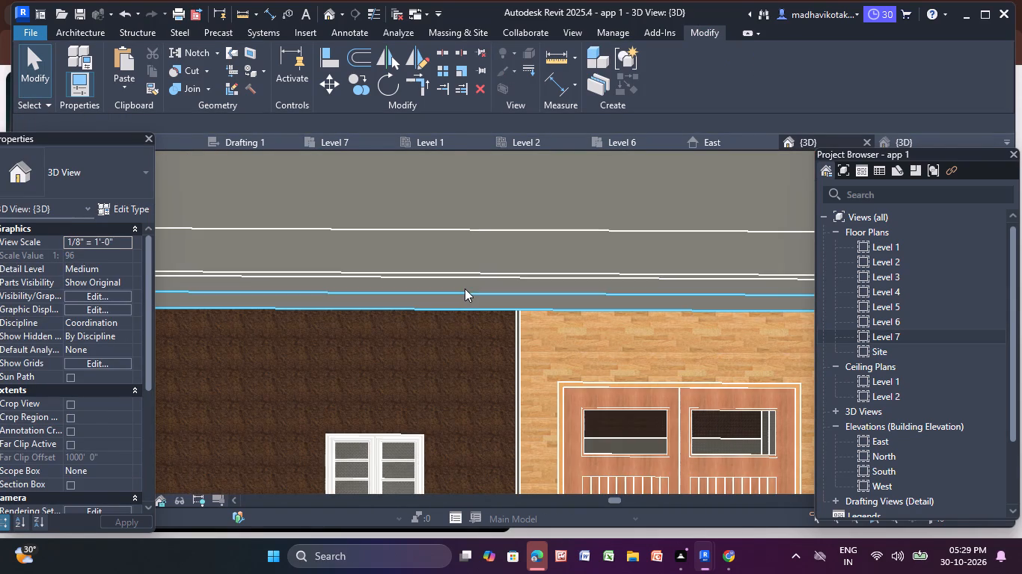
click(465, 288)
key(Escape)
Raise the top of the 43' long Generic - 9" w parapet wall on the brown façade's roof edge to about 4' high.
scroll(386, 295, up, 4)
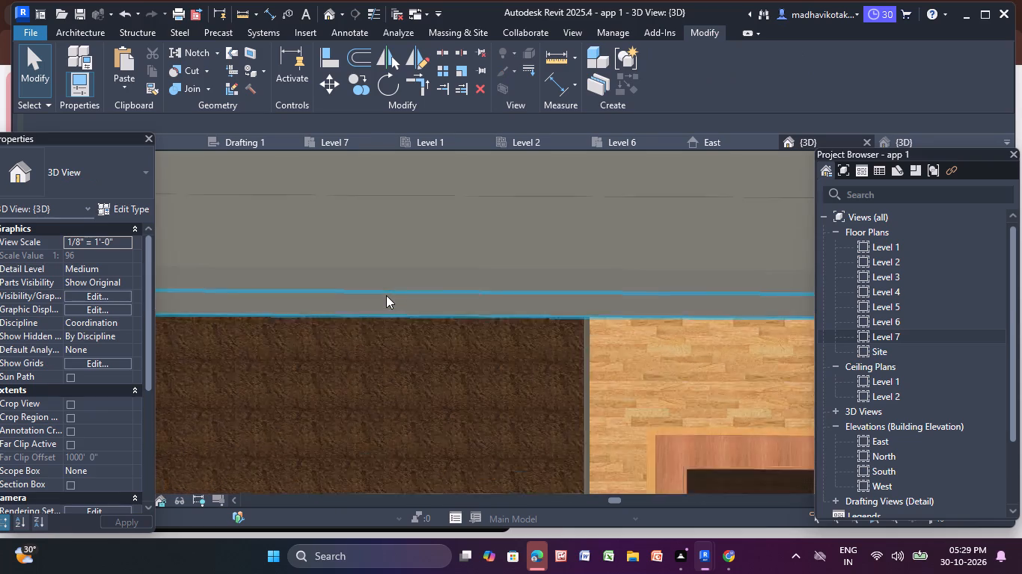
scroll(386, 295, up, 1)
click(375, 306)
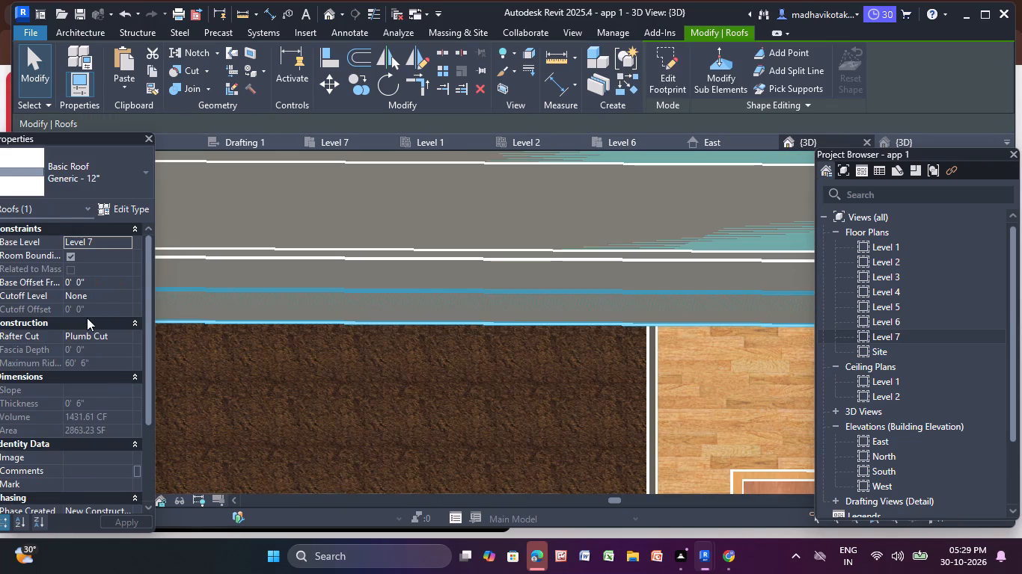
key(Escape)
scroll(142, 305, down, 3)
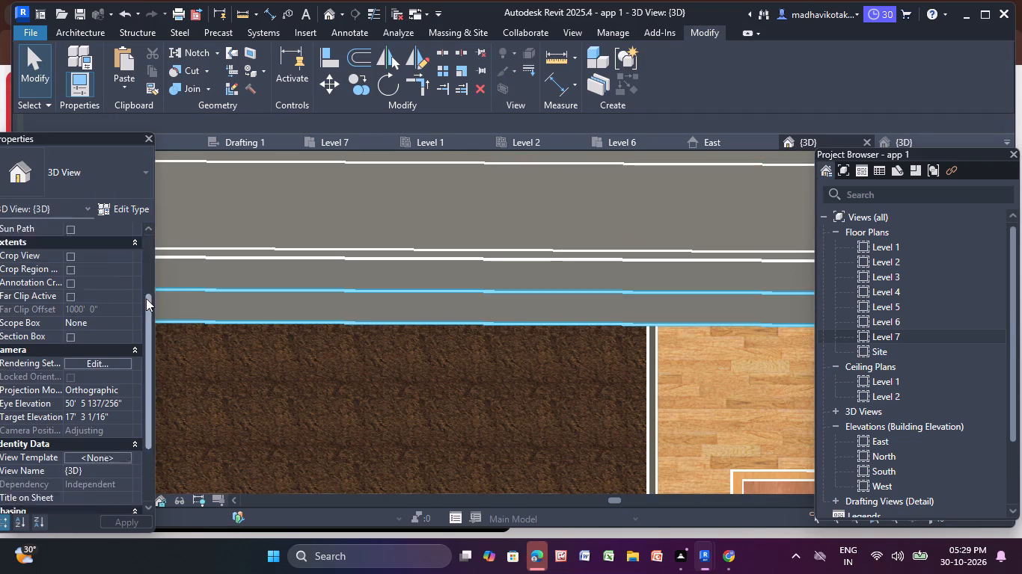
scroll(146, 298, down, 7)
scroll(389, 99, down, 5)
scroll(524, 263, down, 7)
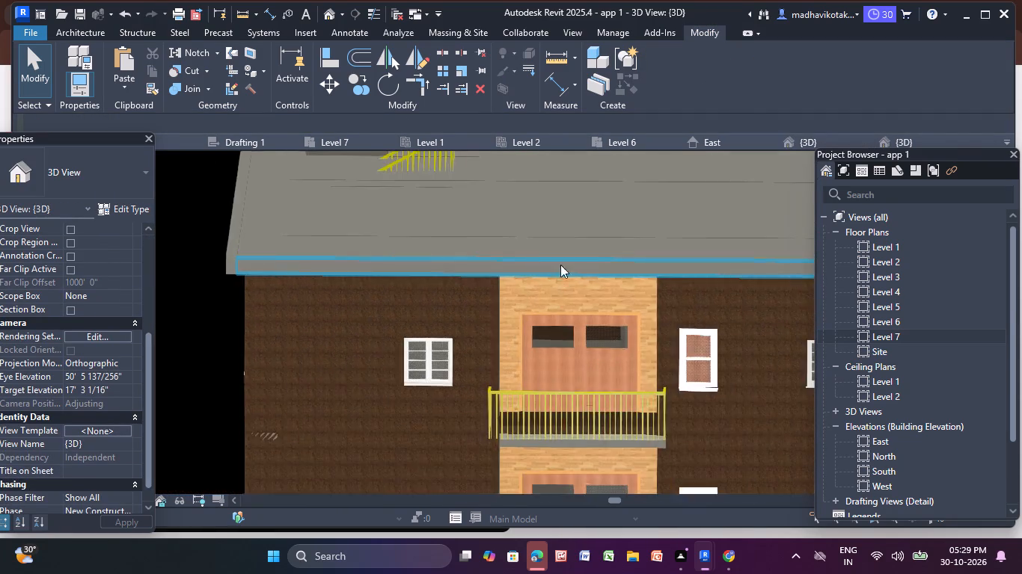
scroll(560, 265, down, 1)
middle_drag(613, 345, 507, 283)
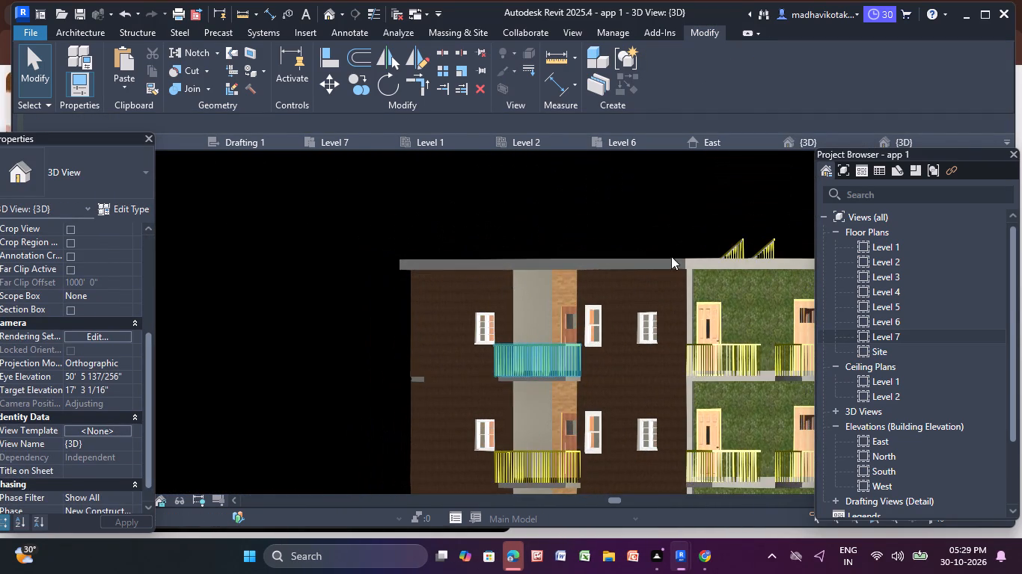
scroll(677, 256, up, 11)
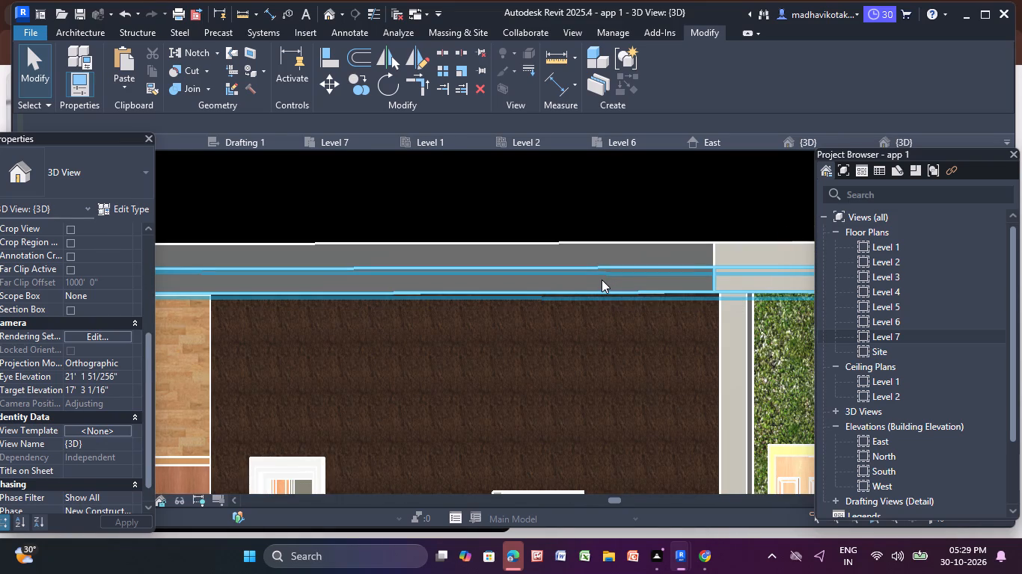
click(602, 280)
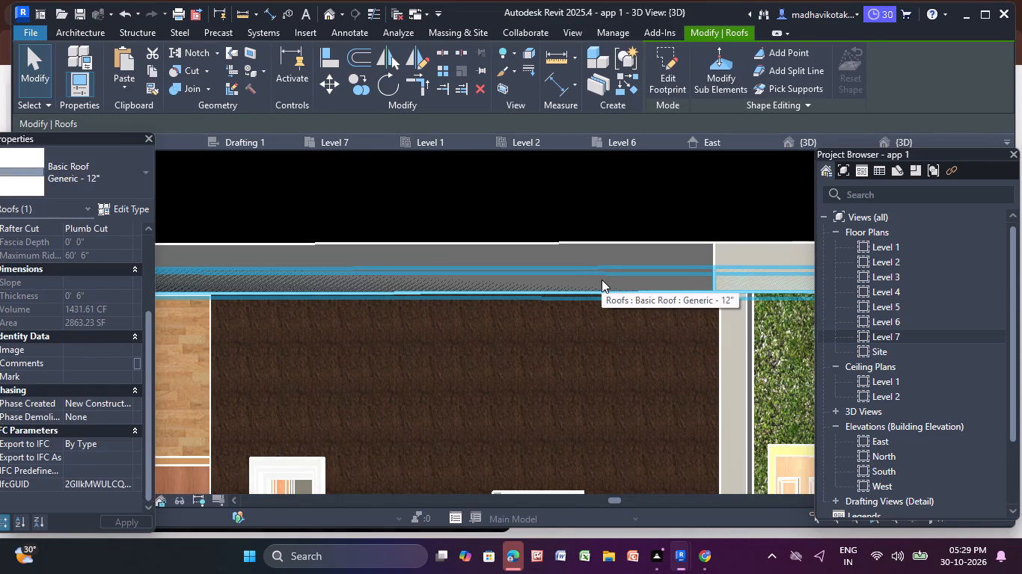
key(Escape)
click(617, 258)
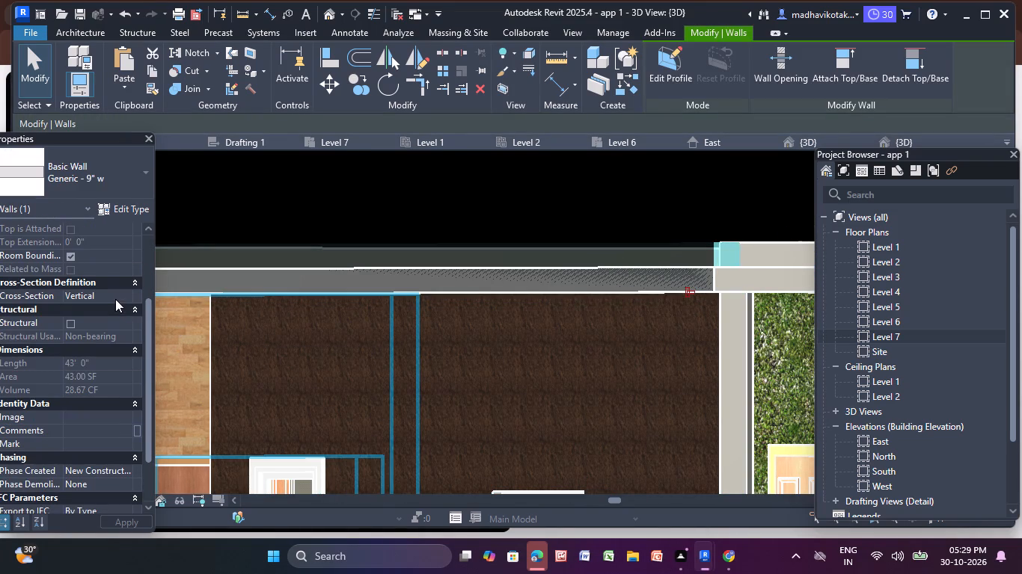
scroll(386, 223, down, 7)
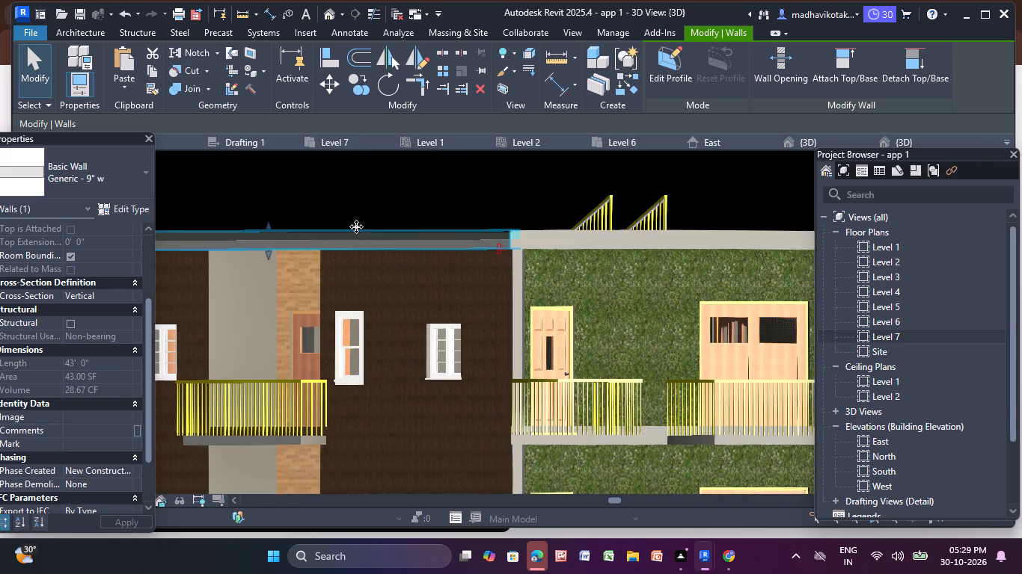
drag(266, 225, 278, 174)
key(Escape)
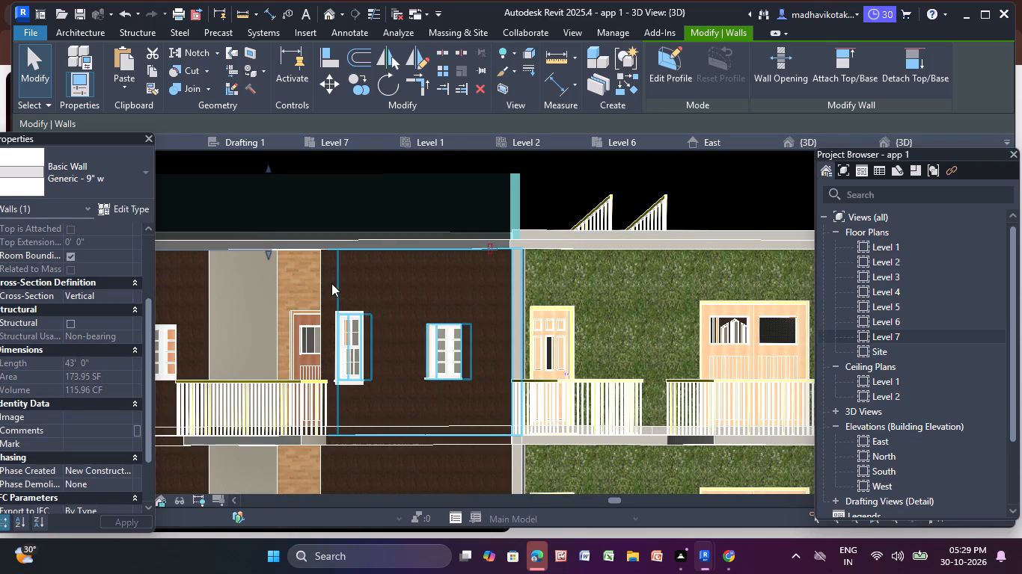
Set the raised parapet wall's temporary position dimension at its outer roof corner to 5'.
scroll(331, 283, down, 5)
middle_drag(331, 283, 456, 331)
click(442, 290)
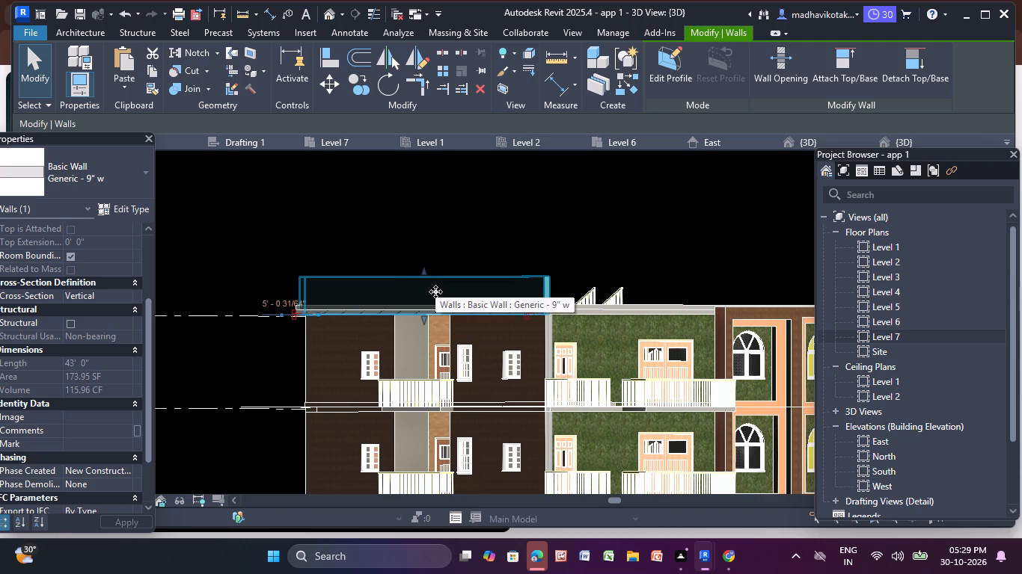
scroll(298, 309, up, 11)
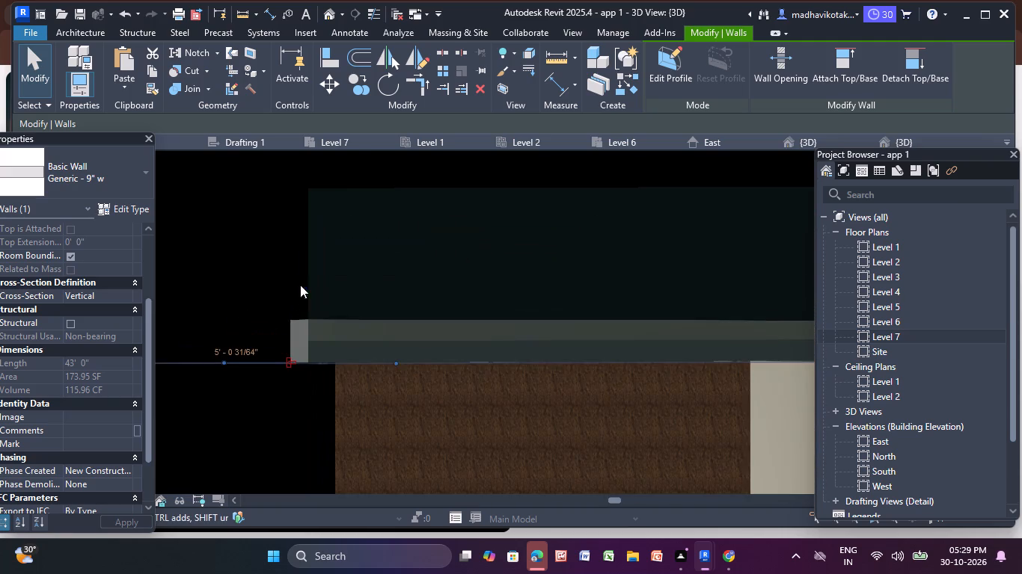
click(248, 353)
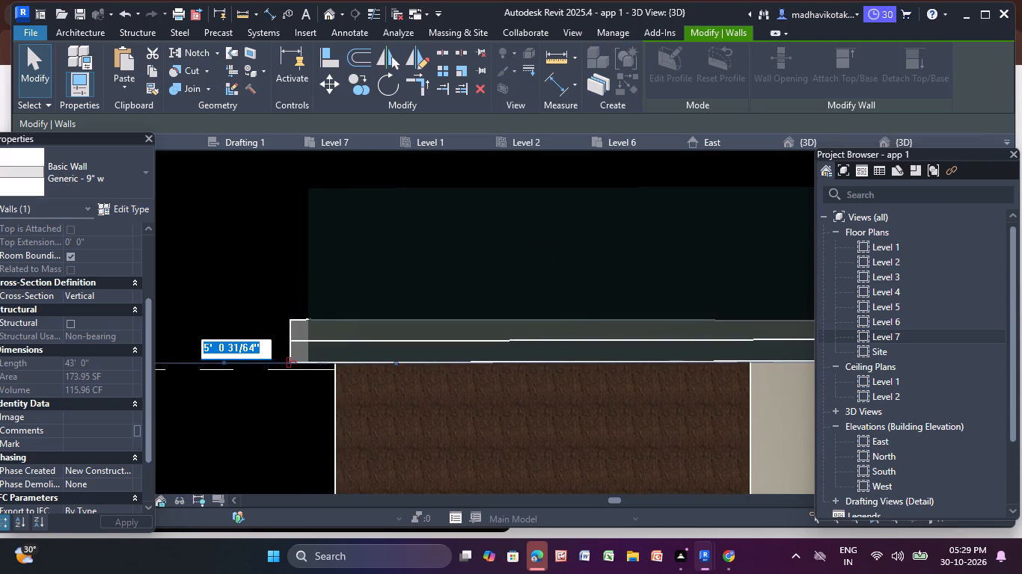
key(BackSpace)
key(5)
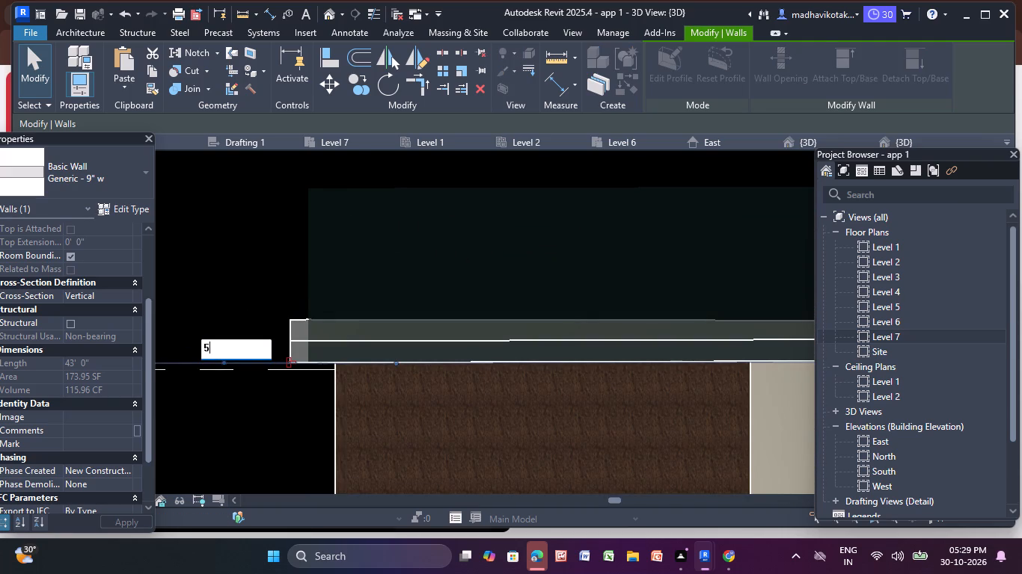
key(apostrophe)
key(Return)
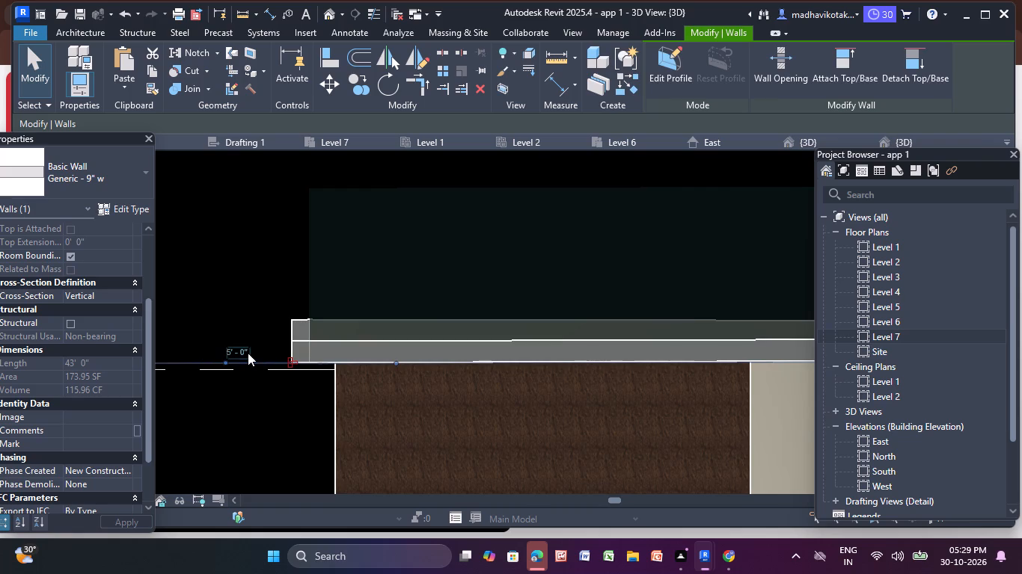
click(271, 248)
click(272, 256)
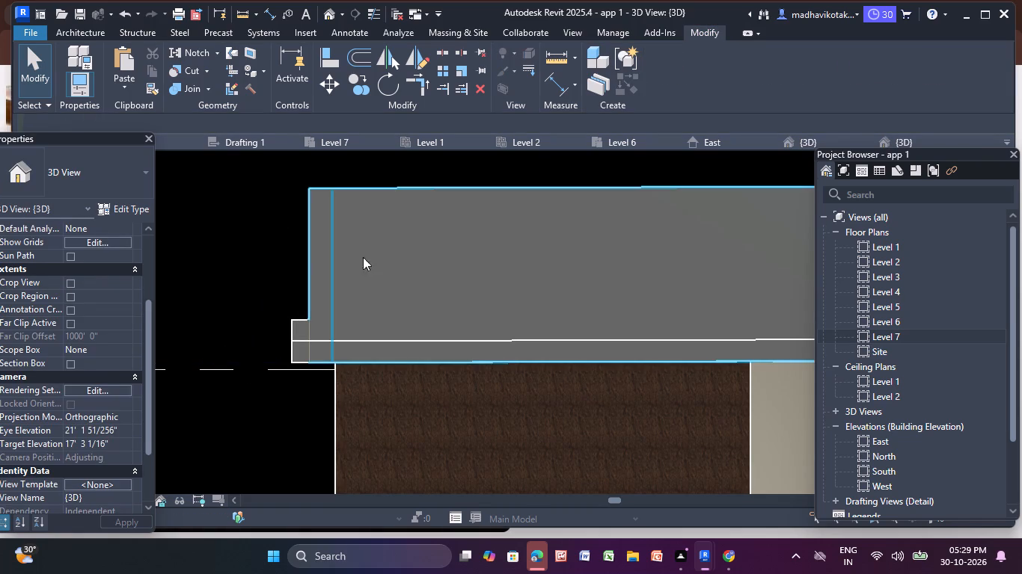
Examine the raised parapet wall and the adjoining roof edge from the opposite side and against the whole building.
click(453, 266)
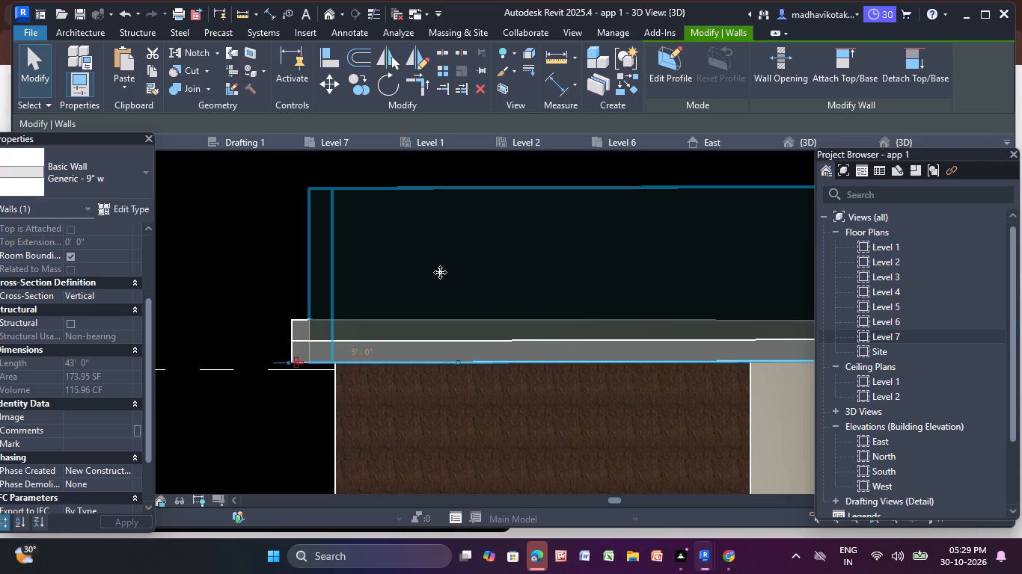
key(Escape)
key(Escape)
scroll(417, 278, down, 10)
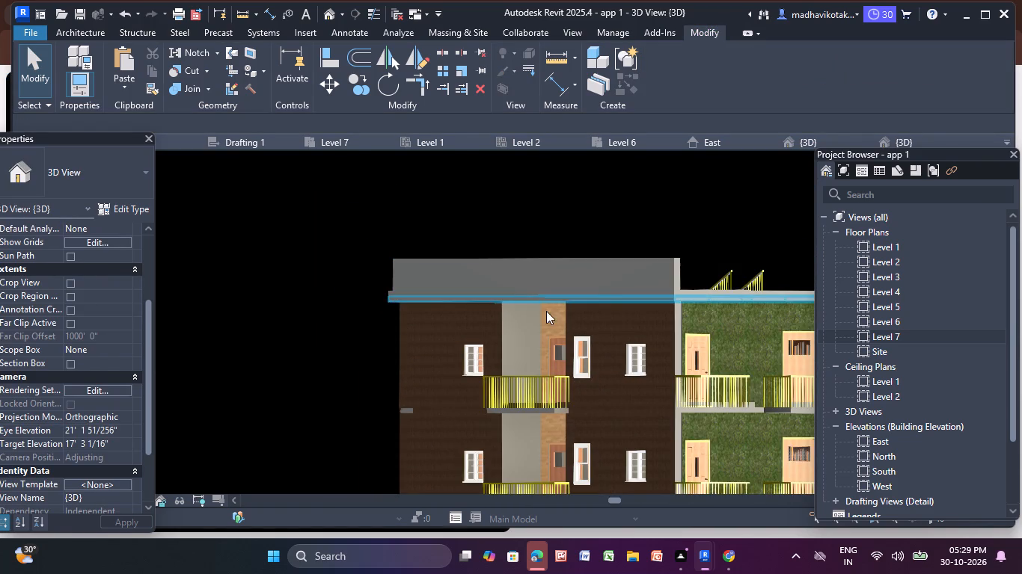
middle_drag(537, 319, 377, 345)
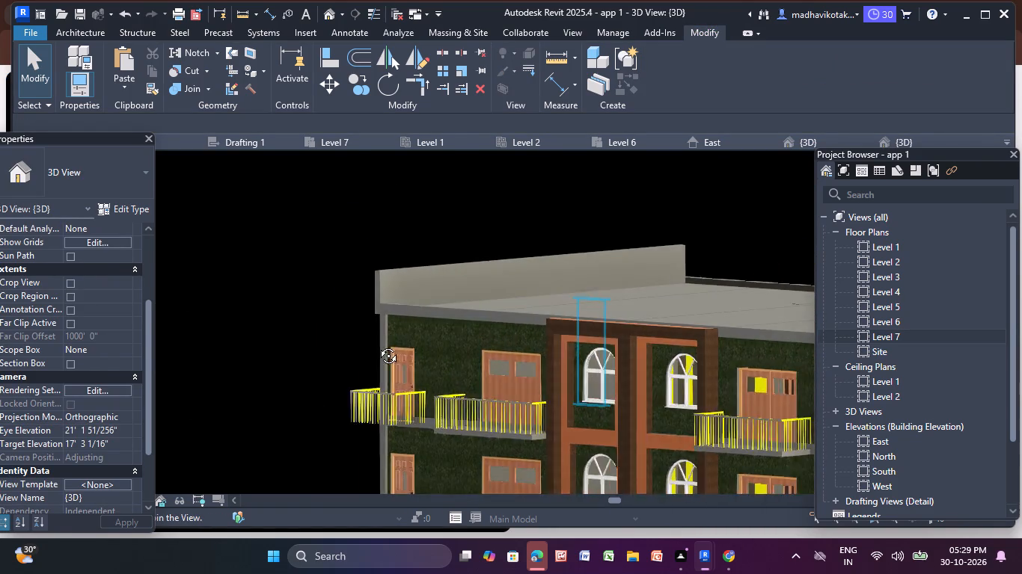
middle_drag(377, 345, 361, 362)
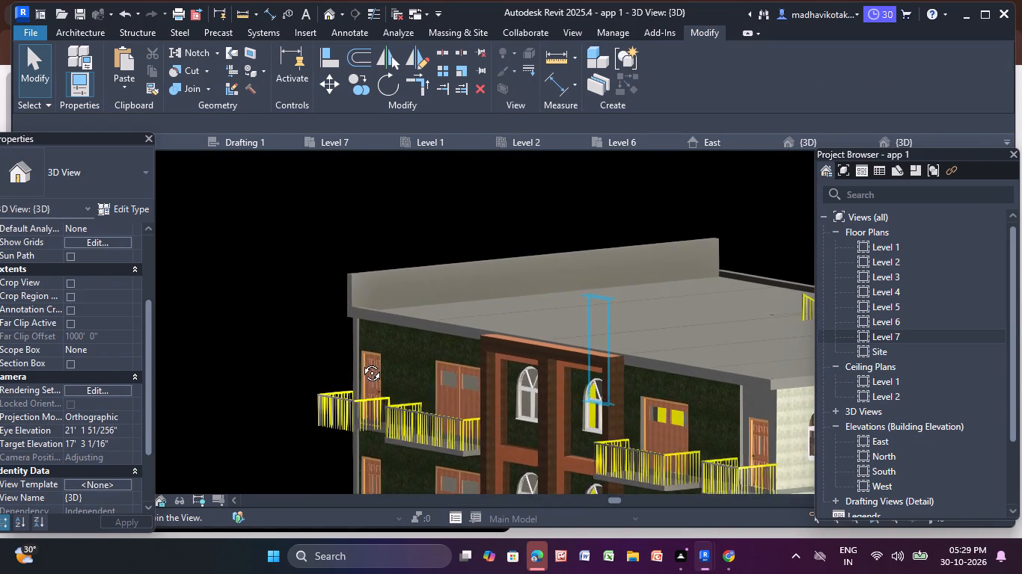
middle_drag(361, 362, 373, 357)
scroll(442, 316, up, 5)
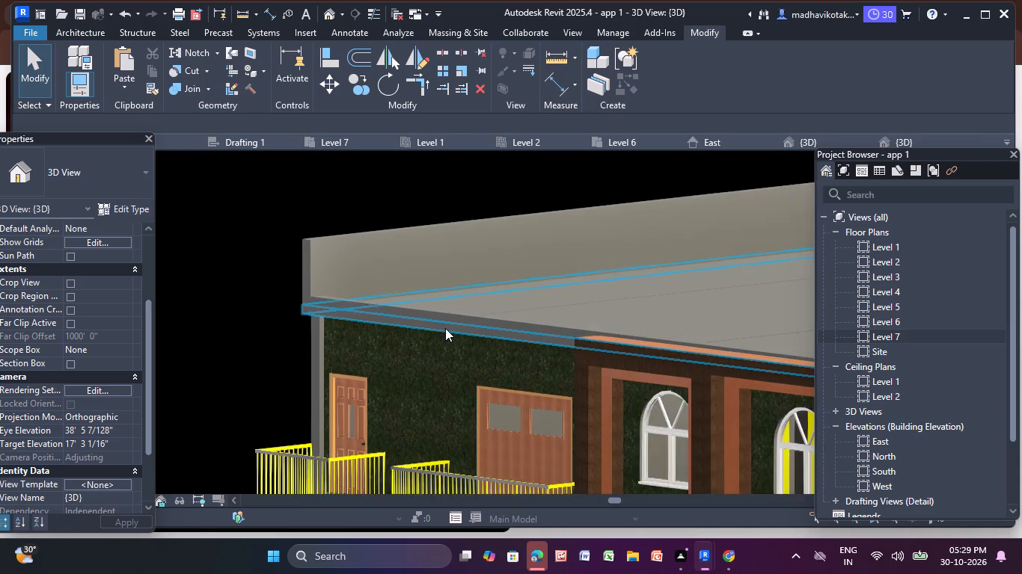
click(453, 321)
scroll(453, 321, down, 8)
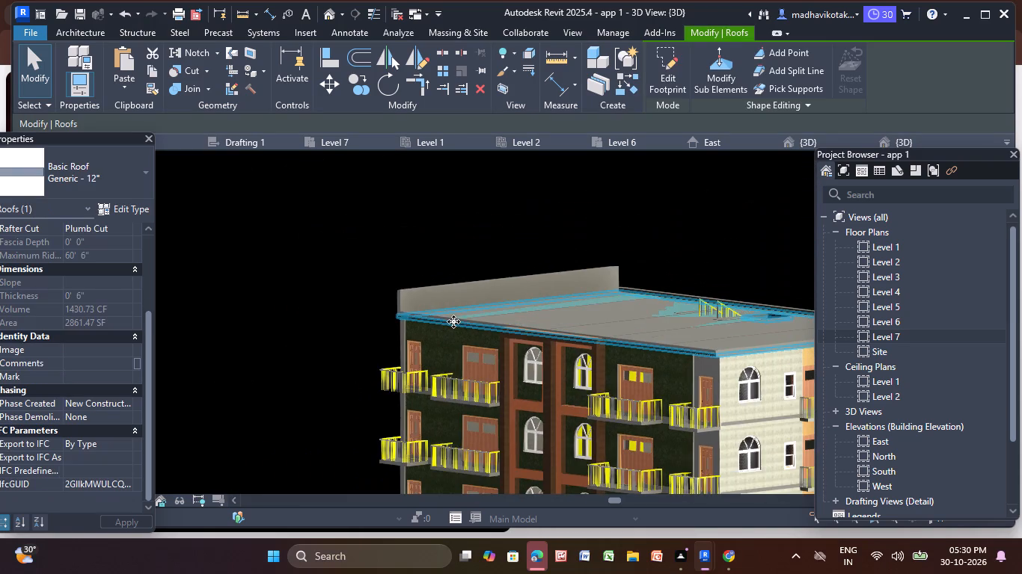
key(Escape)
key(Escape)
scroll(441, 319, down, 5)
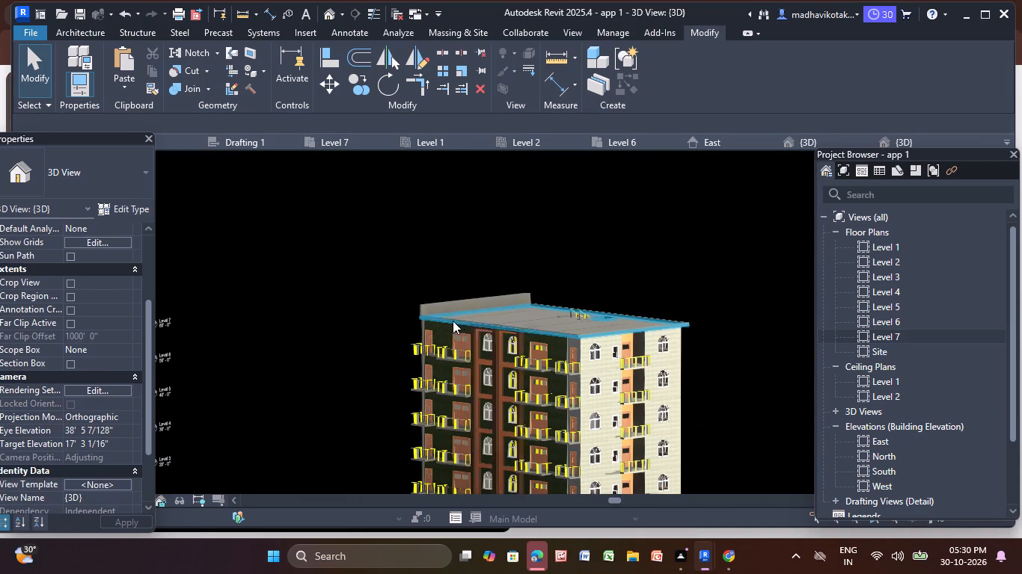
Edit the raised parapet wall's profile, sketching a vertical rectangular slot about 8" wide and 2'-11" high near its outer end.
shift+middle_drag(351, 355, 349, 359)
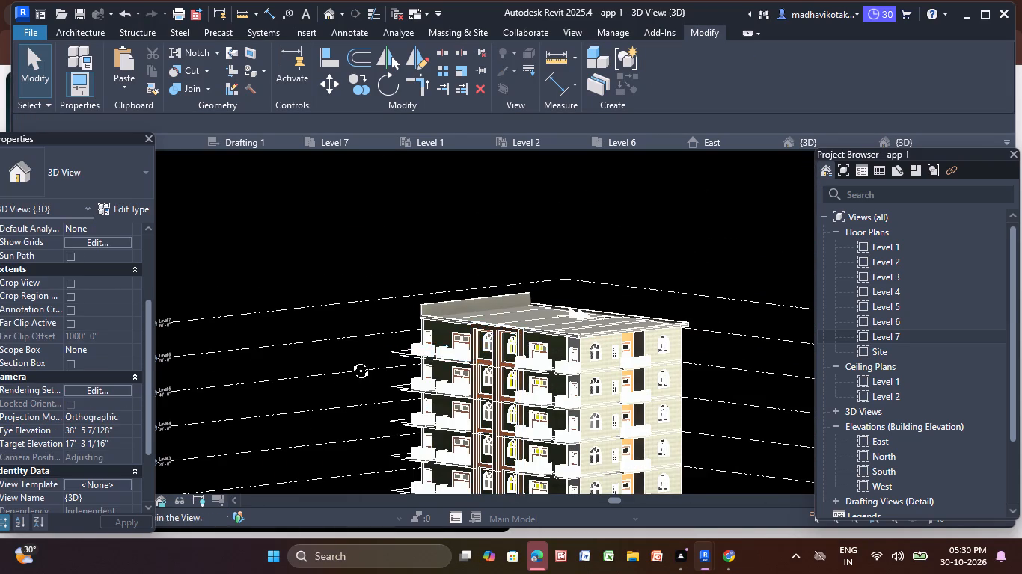
shift+middle_drag(349, 359, 605, 342)
scroll(432, 289, up, 5)
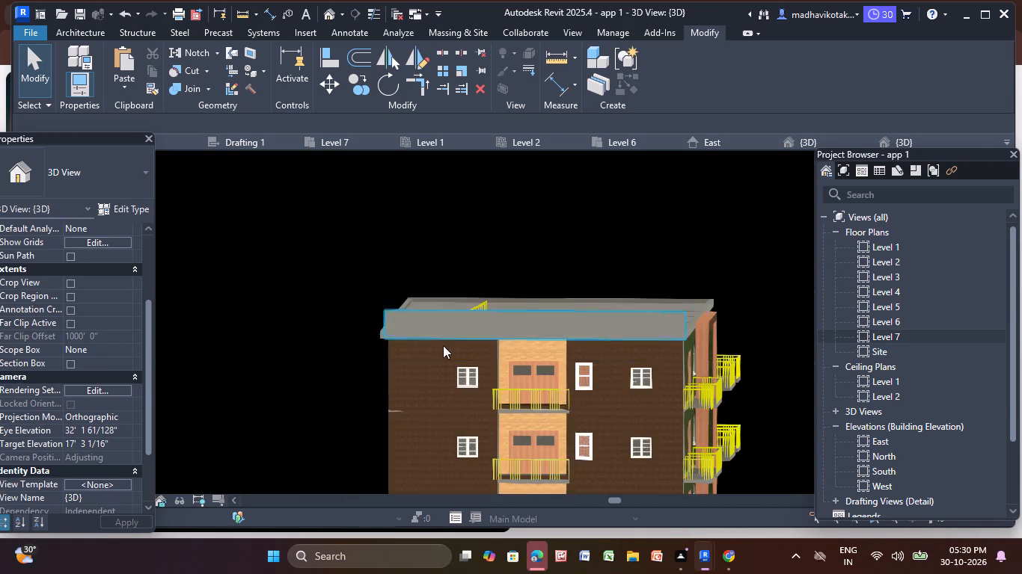
scroll(443, 345, up, 9)
click(393, 321)
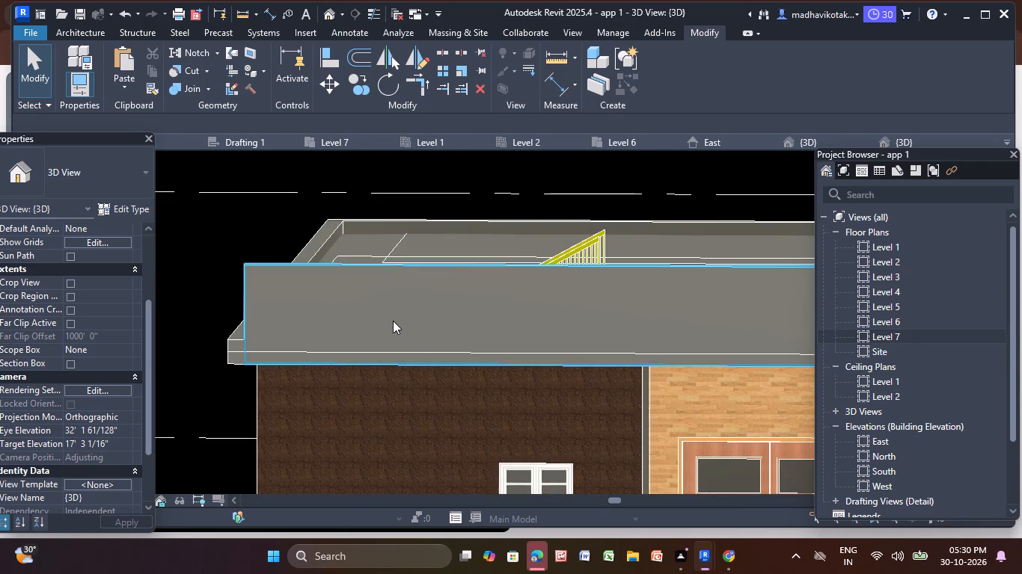
click(665, 57)
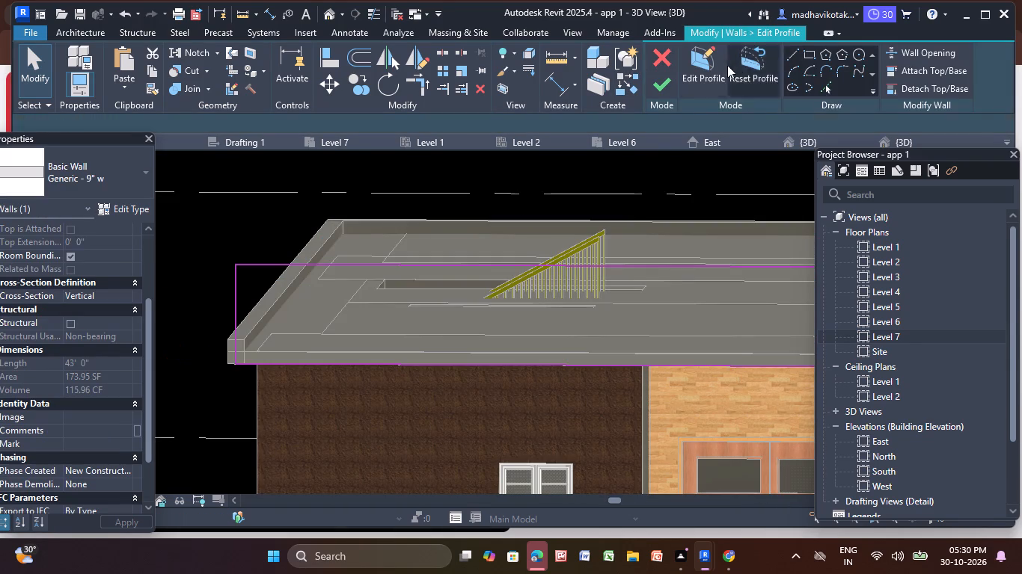
click(707, 52)
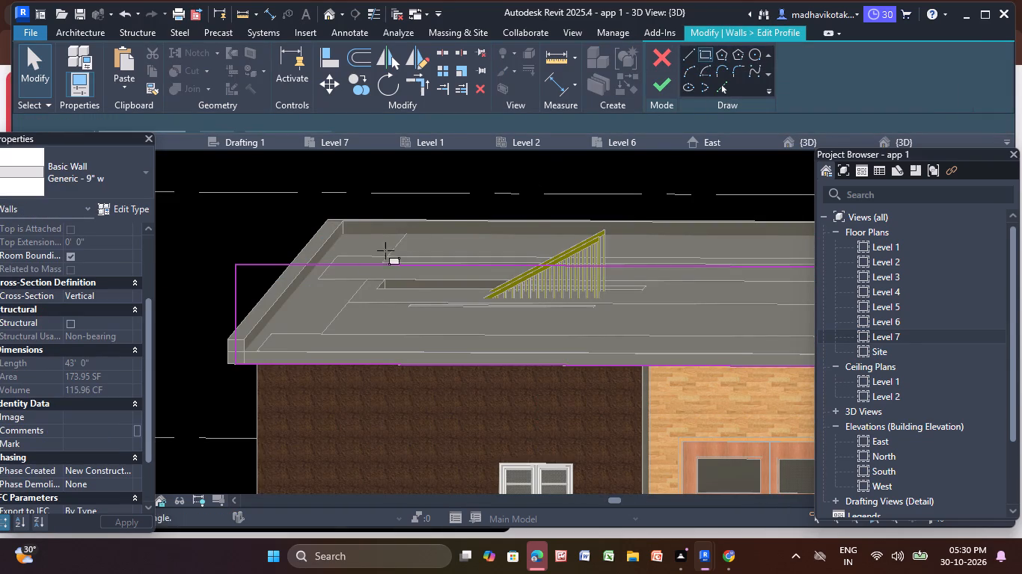
scroll(248, 303, up, 4)
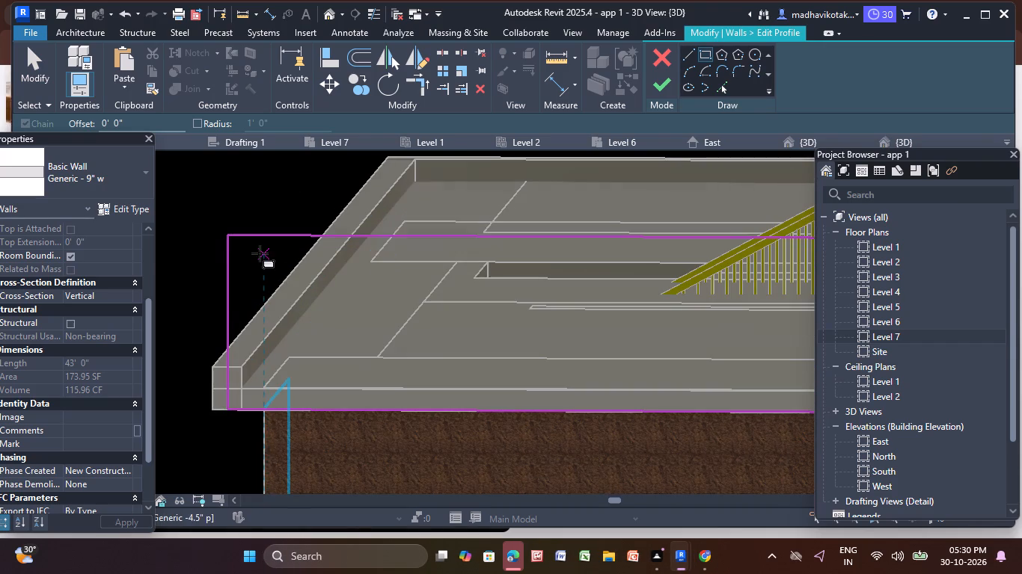
click(260, 253)
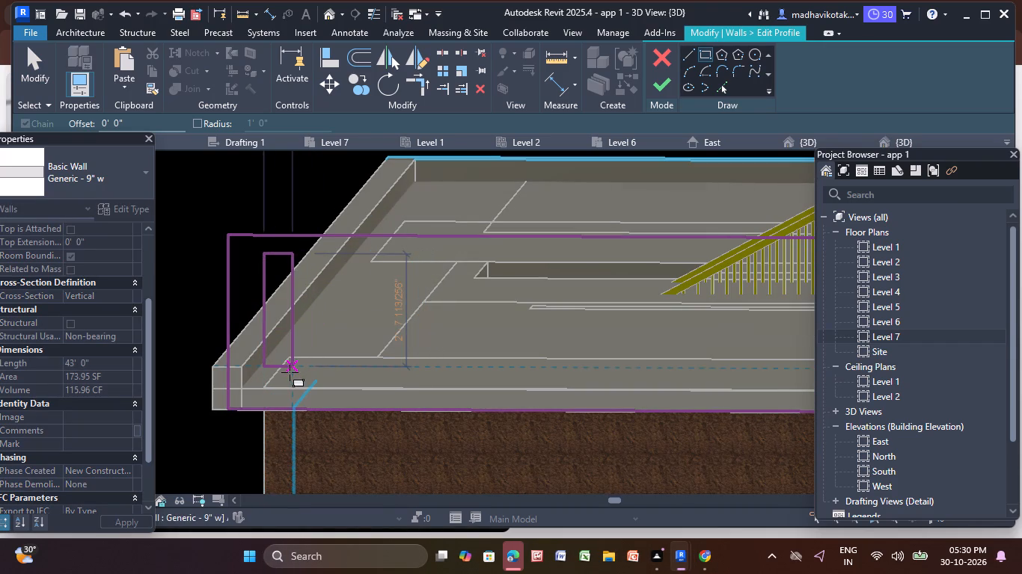
click(290, 377)
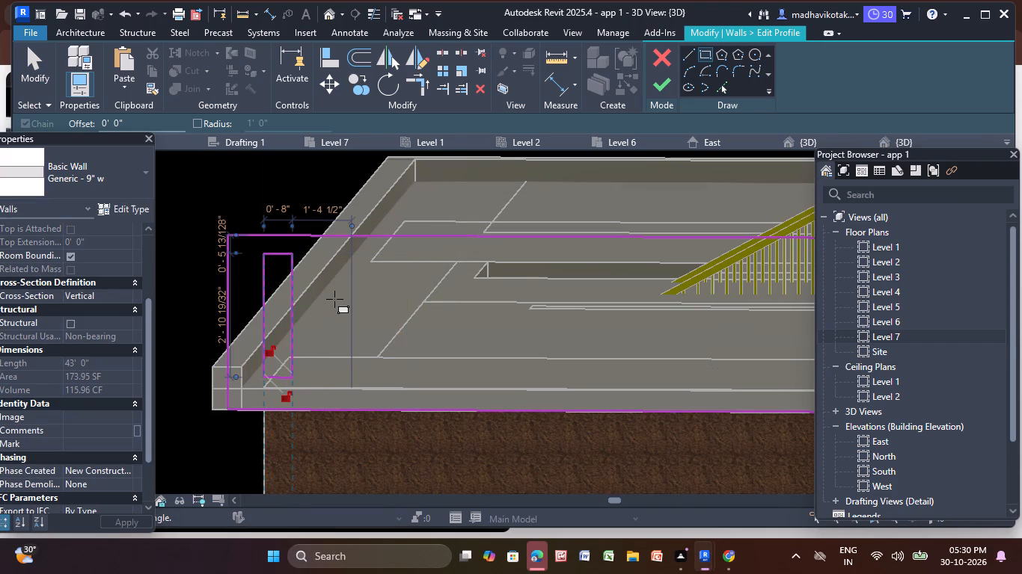
key(Escape)
key(Escape)
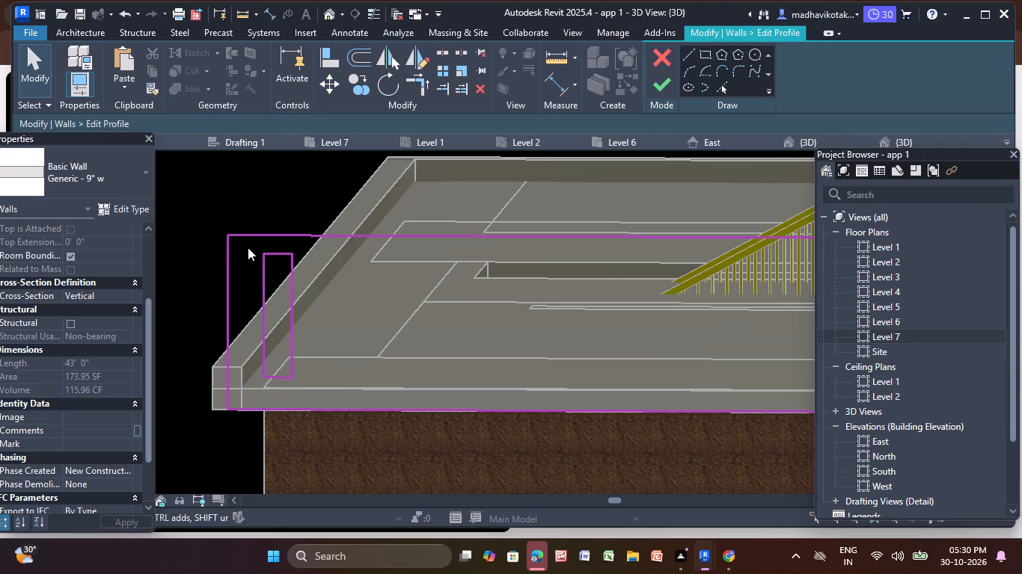
Copy the rectangular slot with Multiple enabled, placing five duplicates along the parapet profile at about 1'-5" spacing from its outer end.
drag(249, 246, 342, 398)
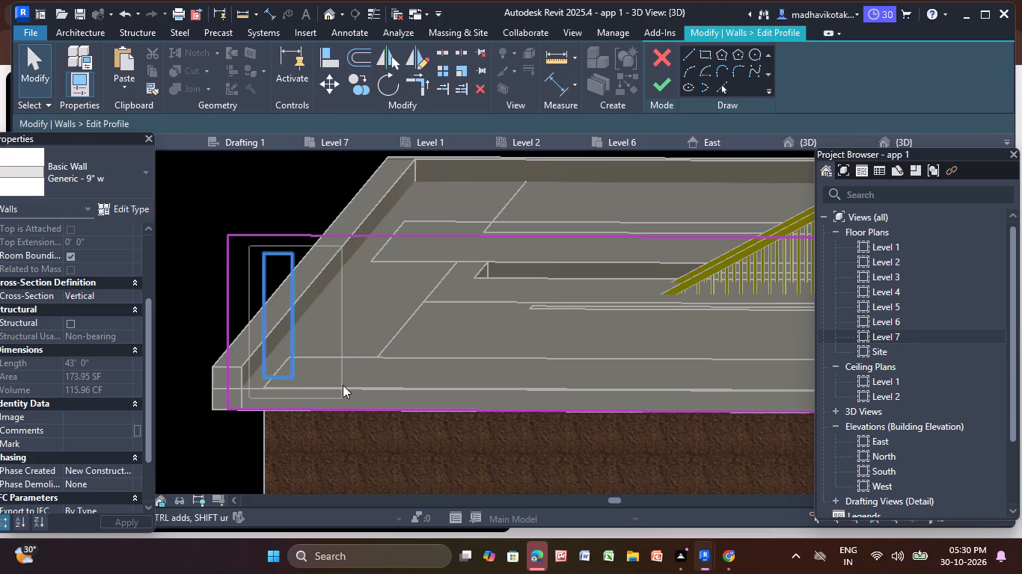
click(356, 81)
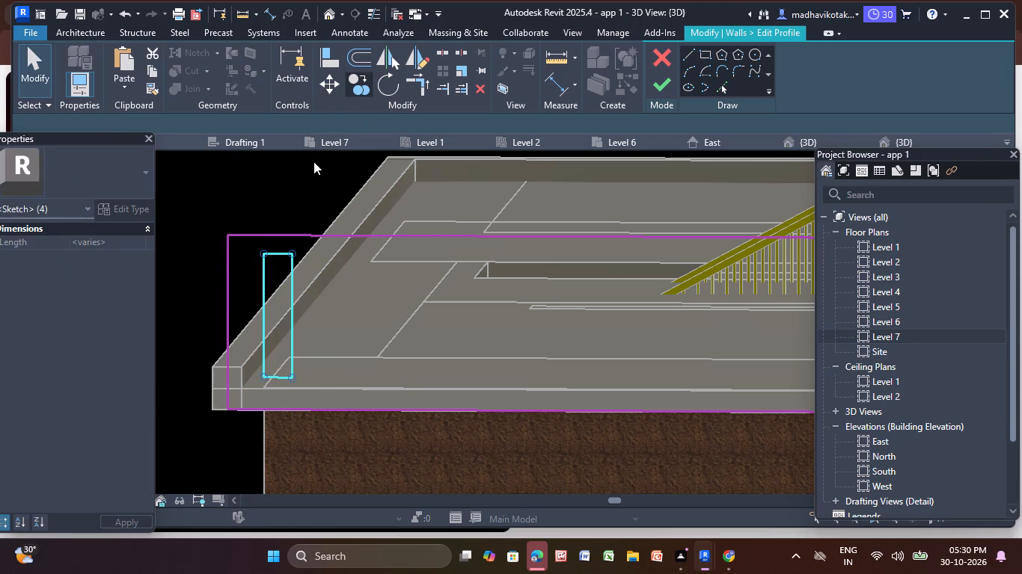
click(278, 315)
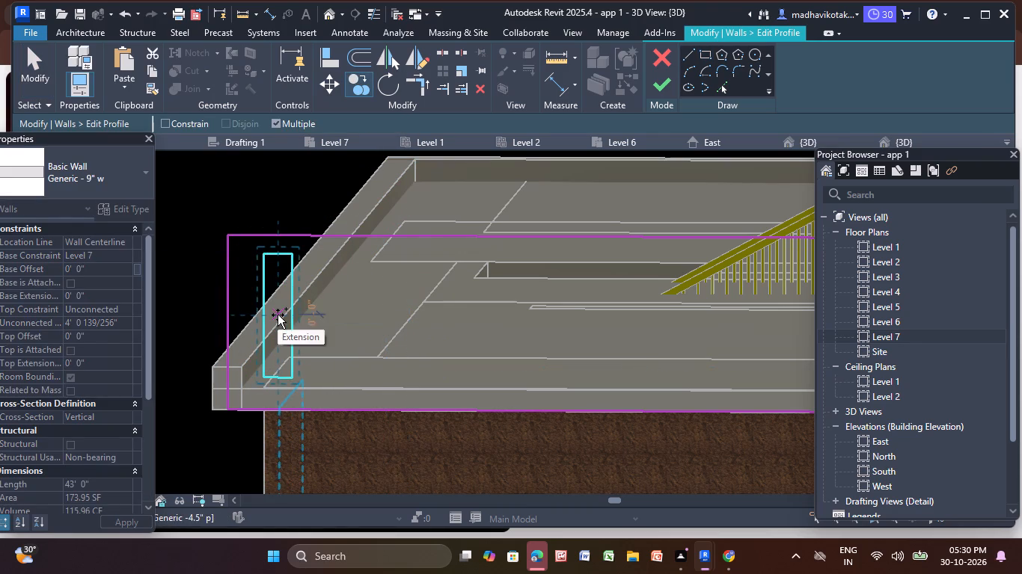
click(340, 311)
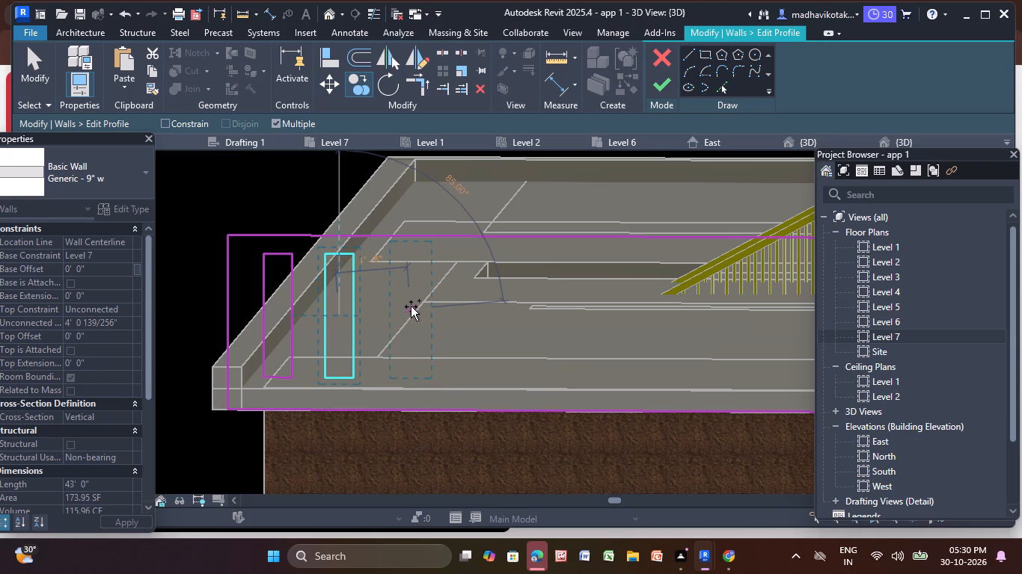
scroll(411, 306, up, 5)
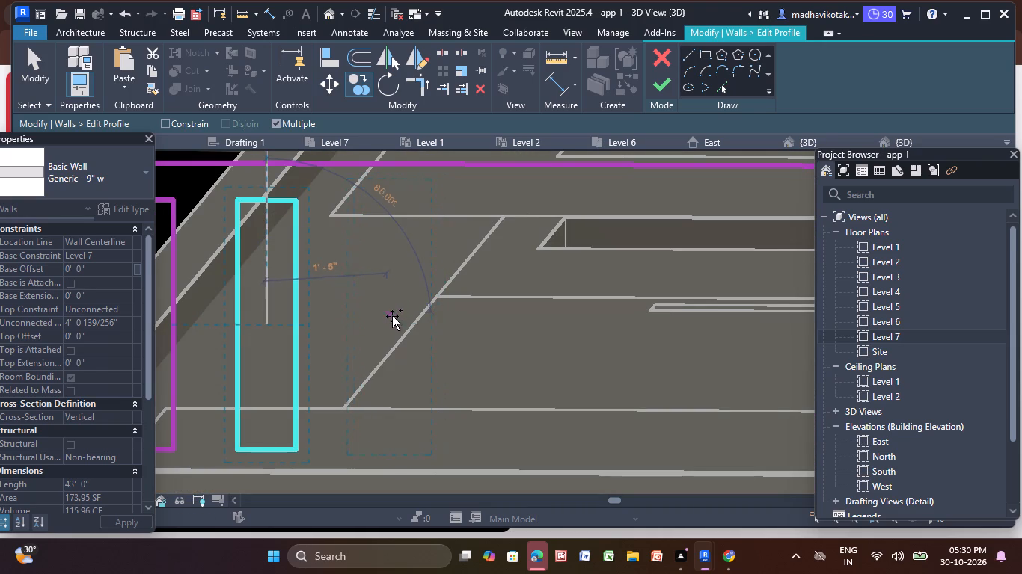
click(389, 323)
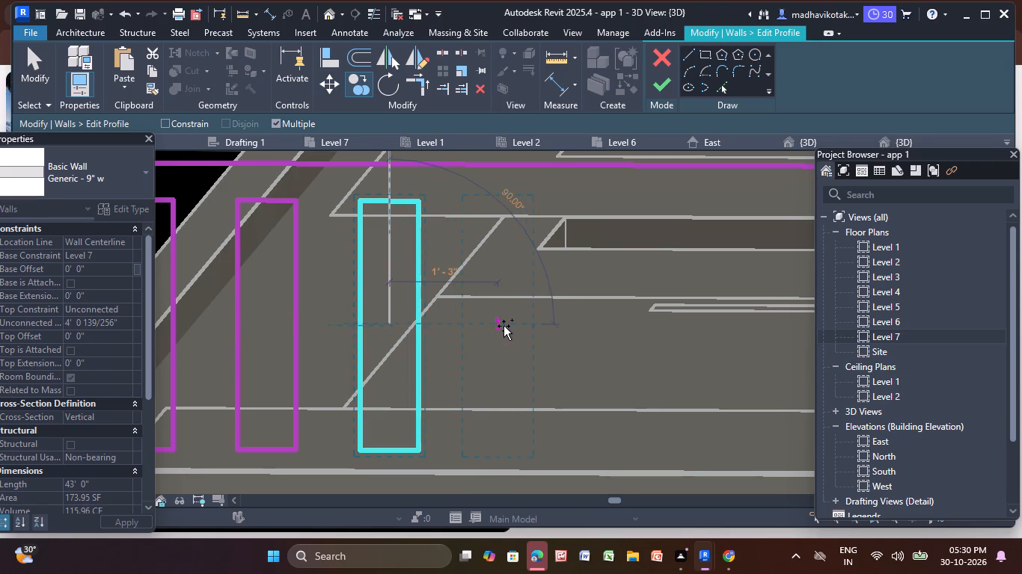
click(514, 325)
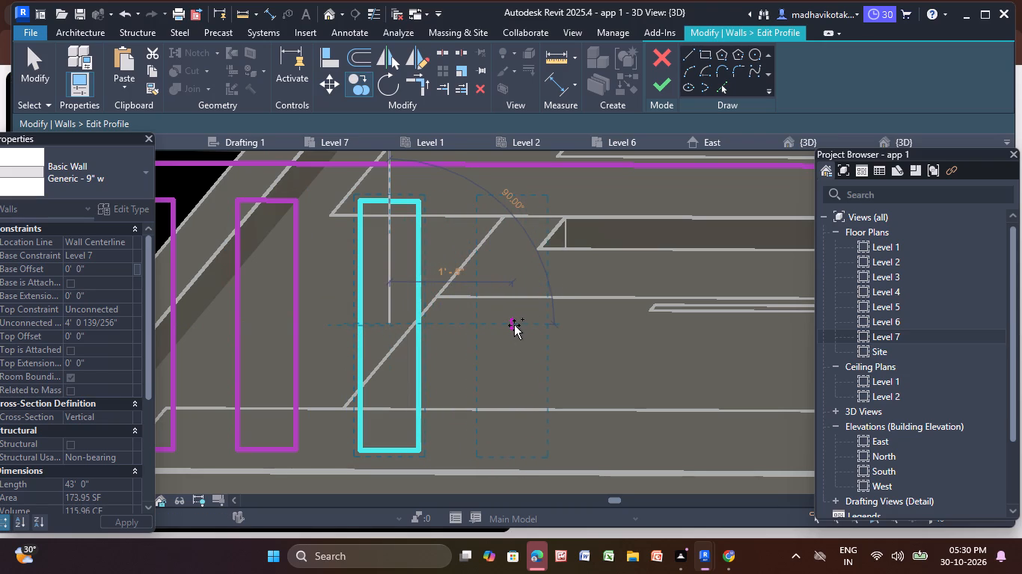
middle_drag(514, 325, 426, 329)
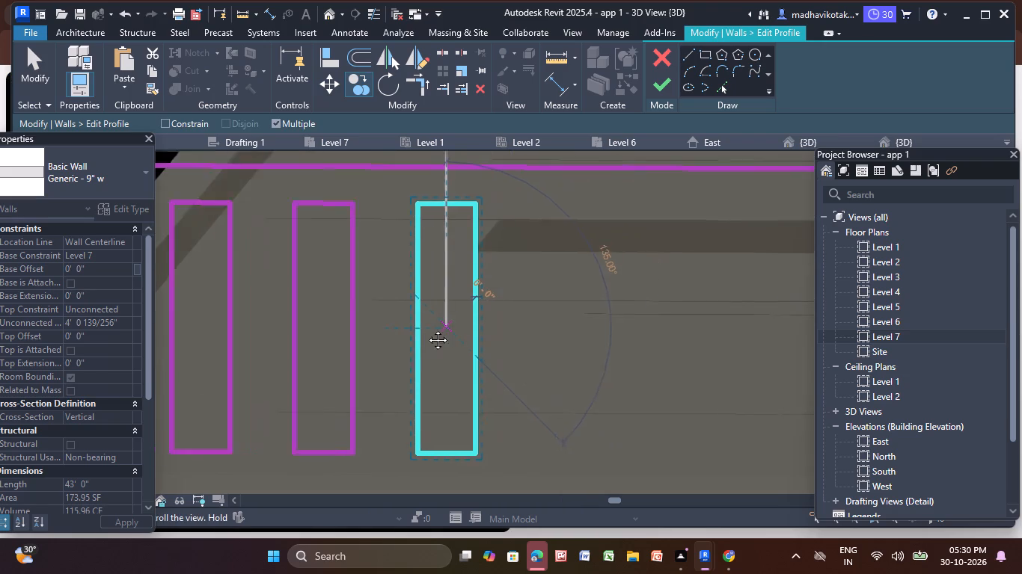
middle_drag(426, 329, 142, 321)
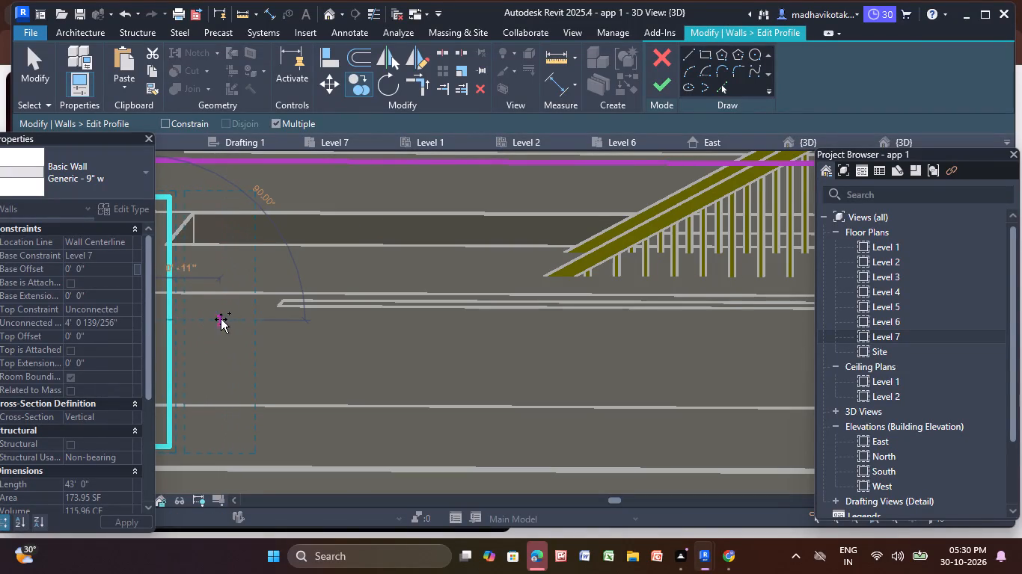
click(266, 319)
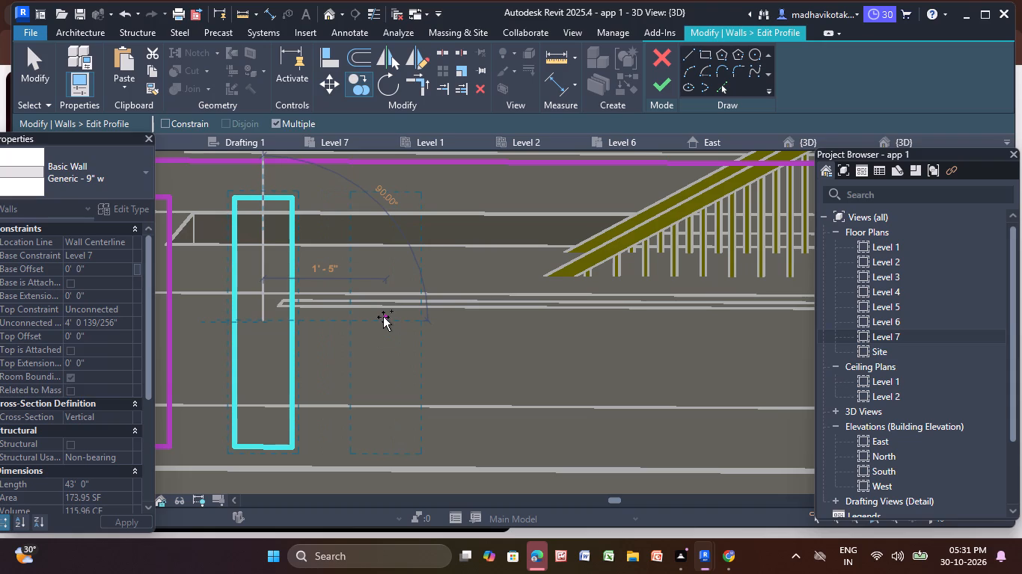
click(383, 317)
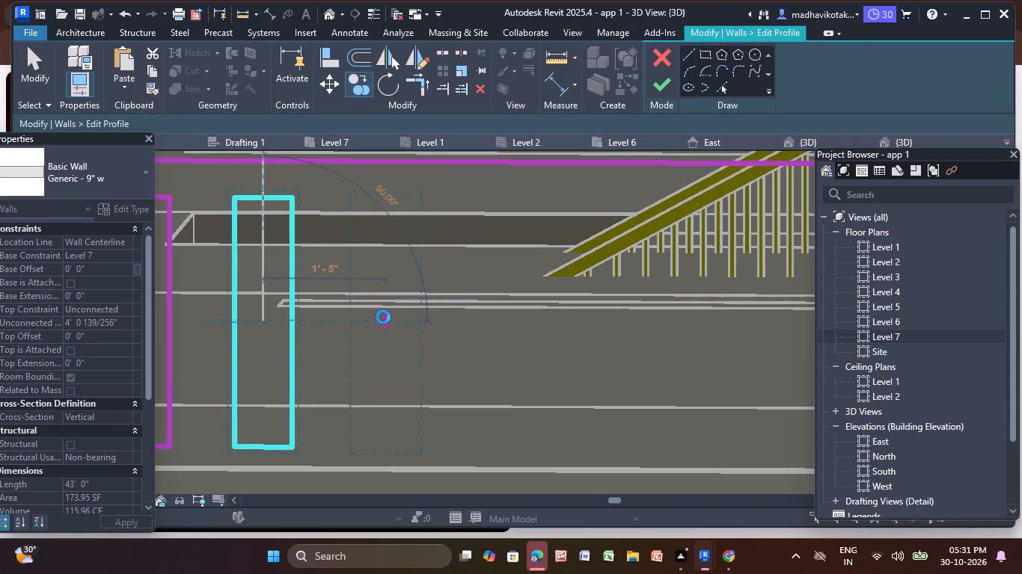
Continue the slot row with four more copies at about 1'-5" spacing, running across the stretch in front of the stair railing.
middle_drag(383, 317, 242, 324)
scroll(383, 317, down, 1)
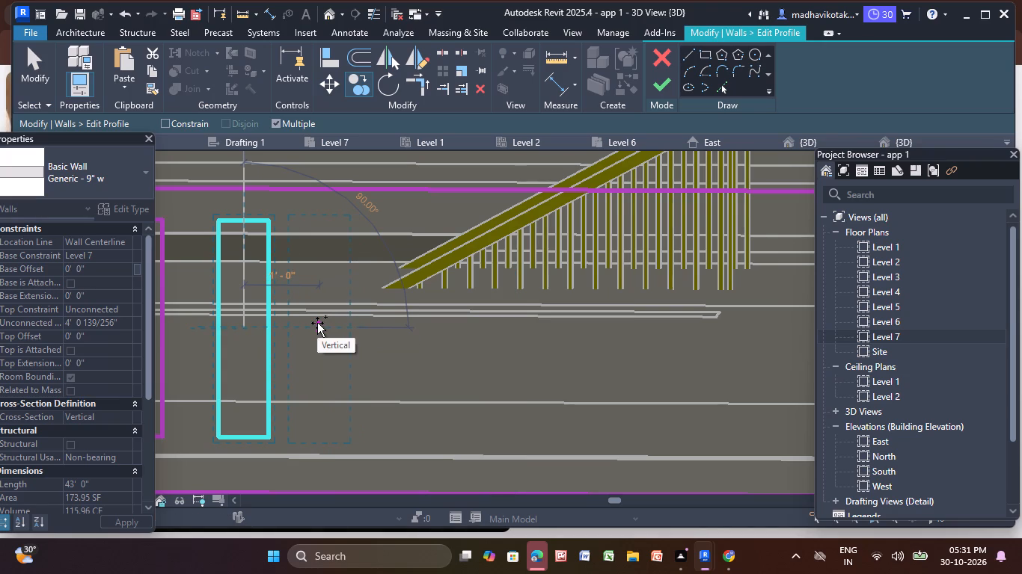
scroll(317, 323, up, 2)
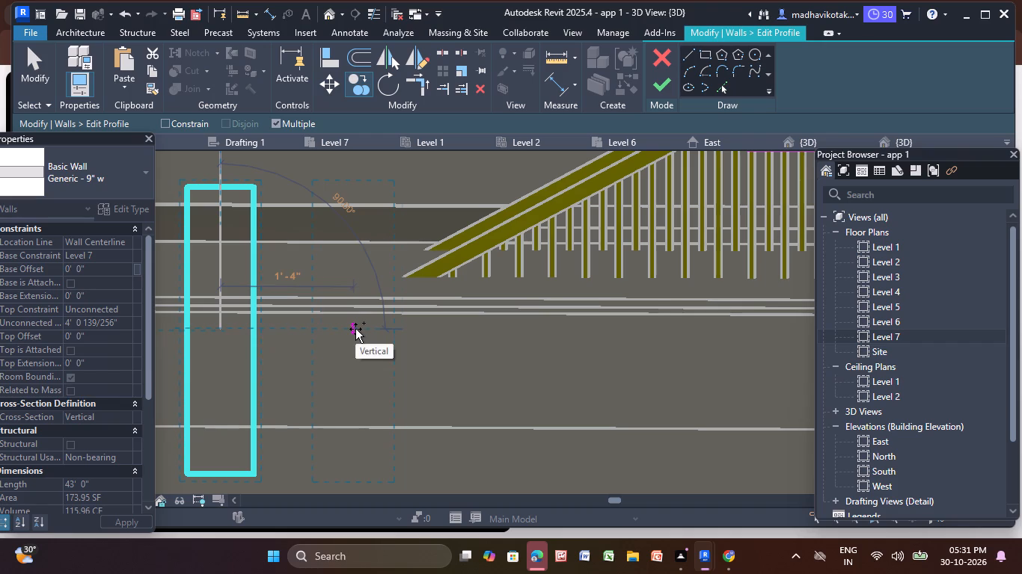
click(364, 330)
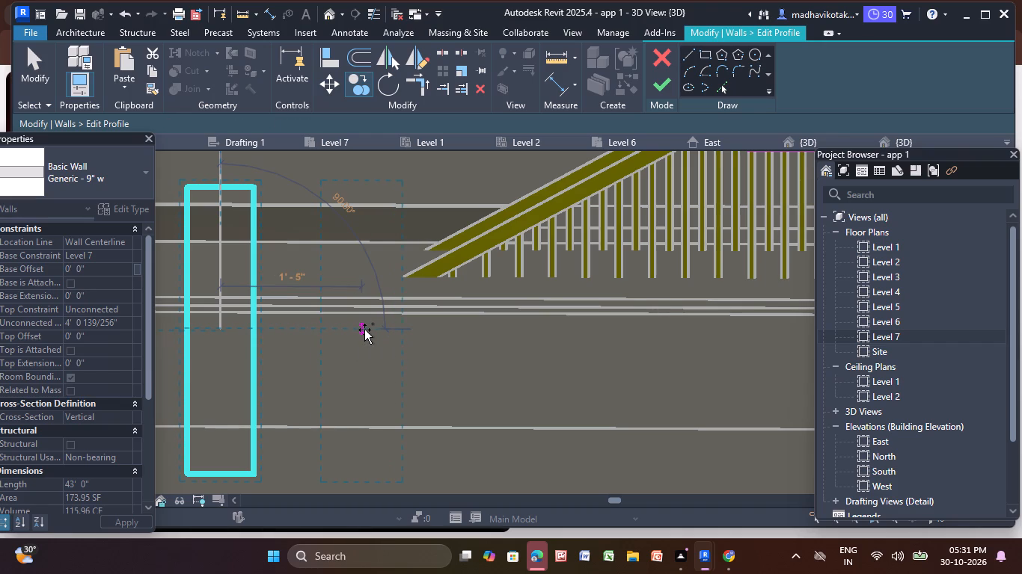
scroll(364, 330, down, 5)
middle_drag(364, 330, 246, 326)
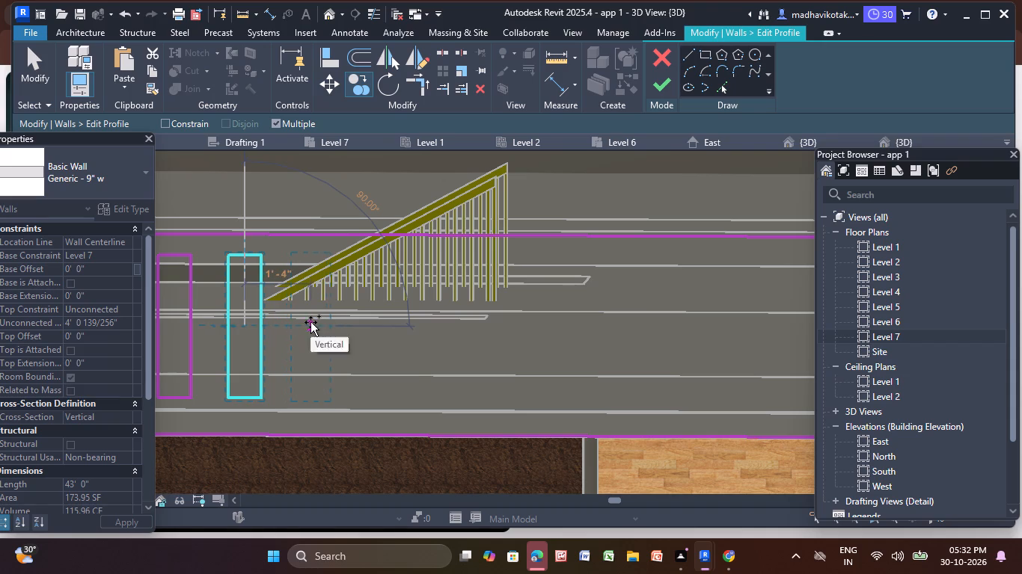
click(316, 323)
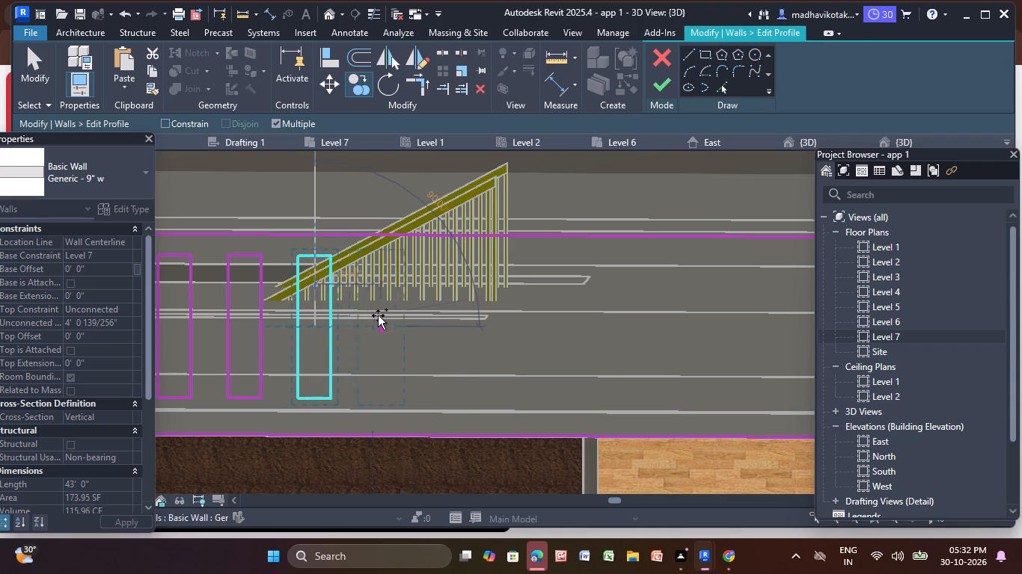
middle_drag(380, 315, 382, 330)
scroll(382, 330, up, 1)
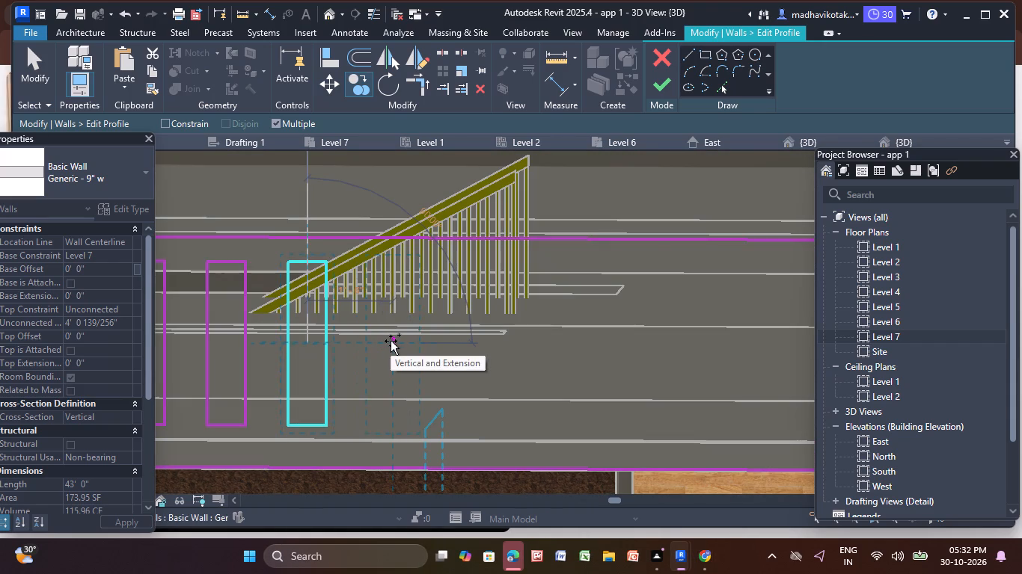
scroll(382, 338, up, 4)
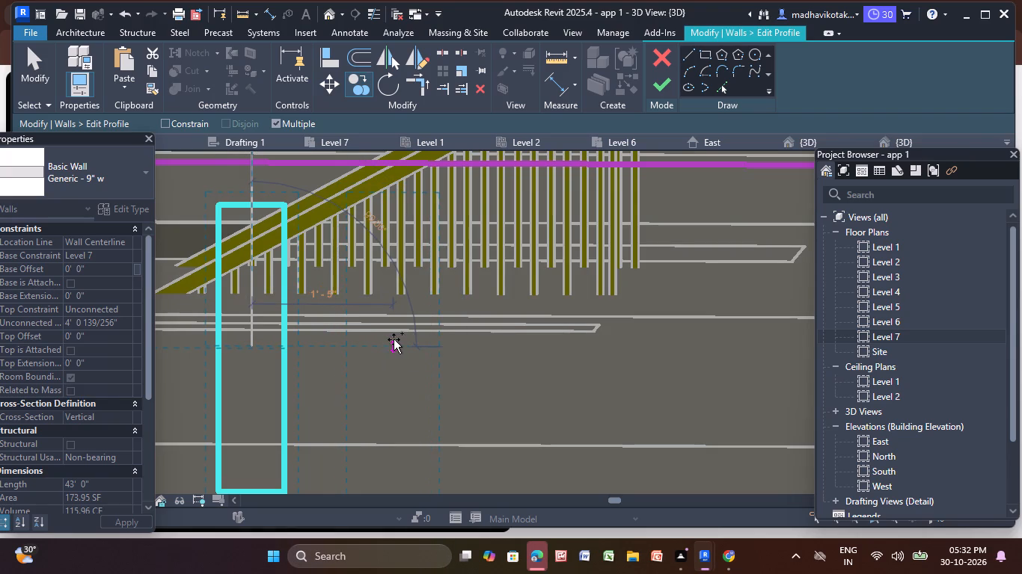
click(394, 339)
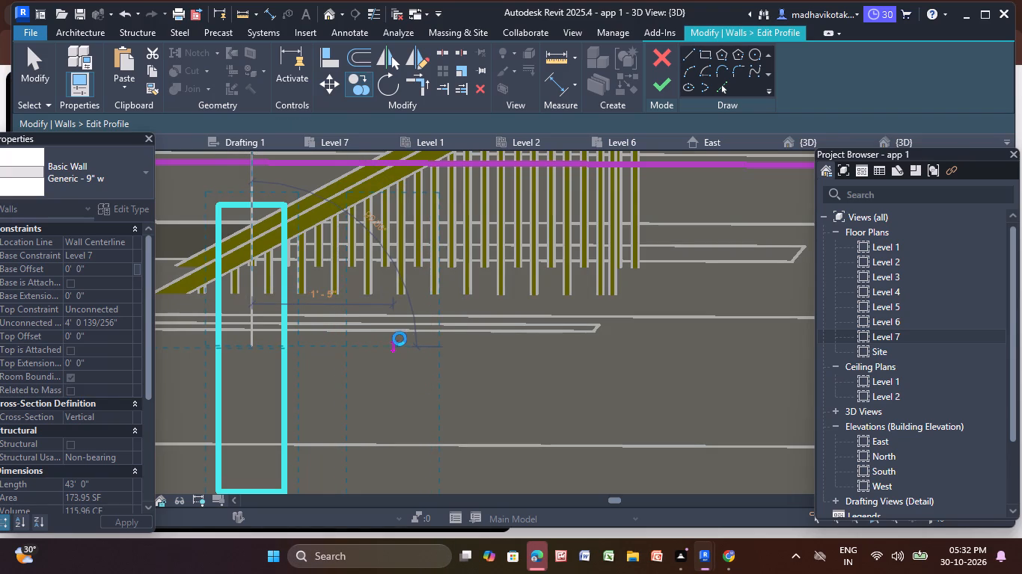
click(534, 349)
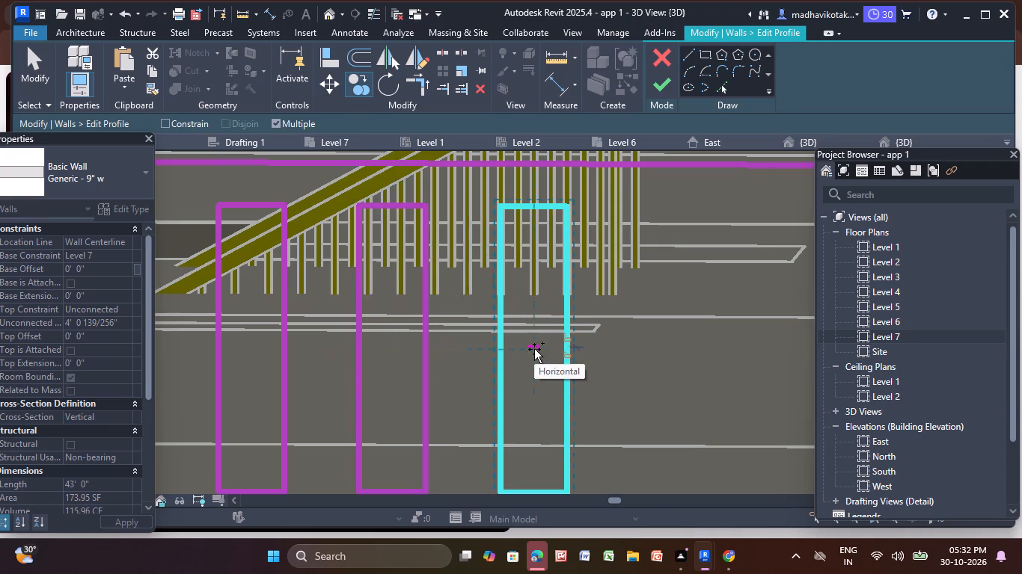
Place six more slot copies at about 1'-5" spacing, extending the row beyond the stair railing along the middle of the parapet.
scroll(533, 352, up, 1)
scroll(534, 352, down, 6)
middle_drag(534, 352, 317, 351)
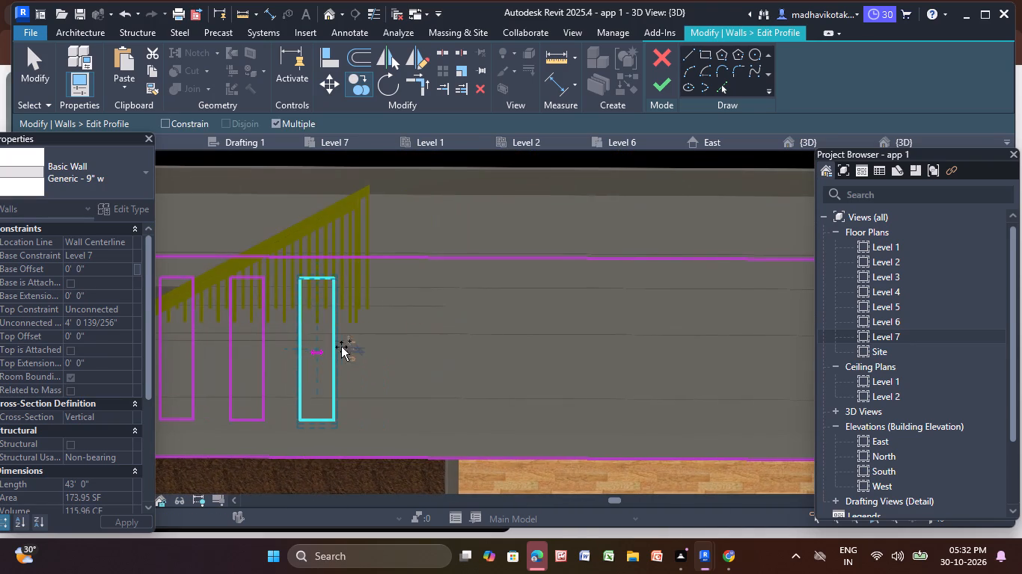
scroll(376, 345, up, 5)
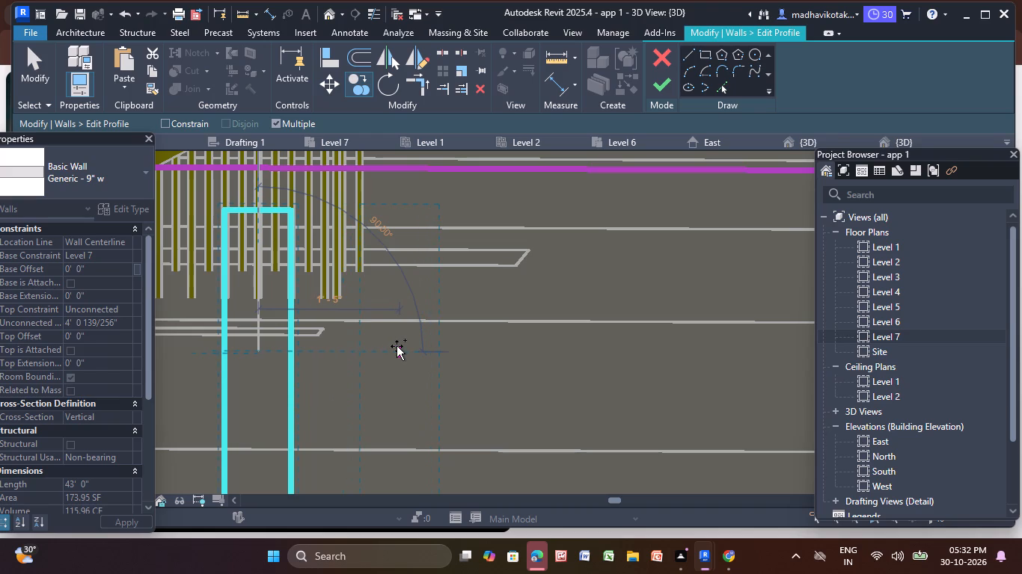
click(397, 346)
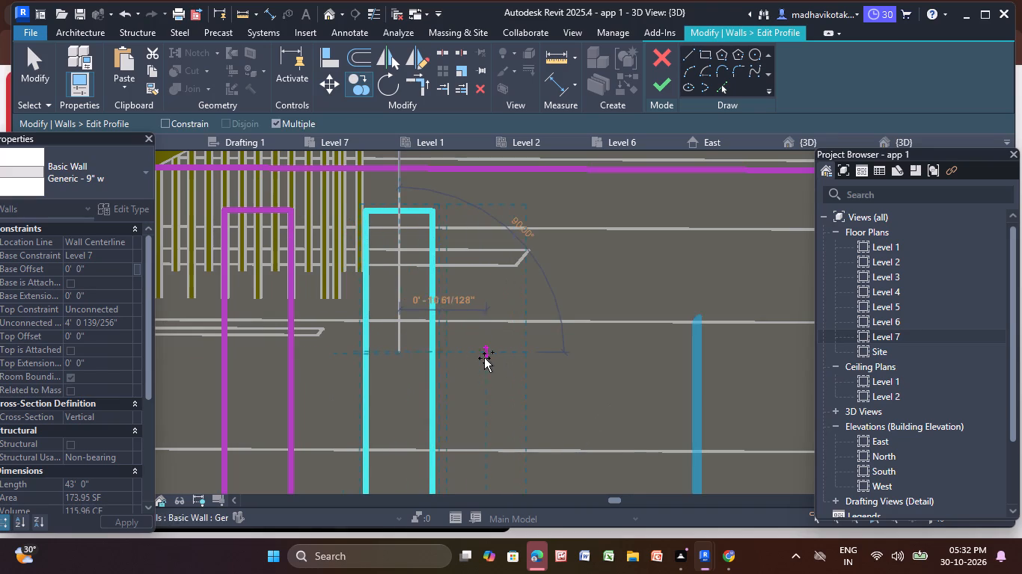
click(539, 359)
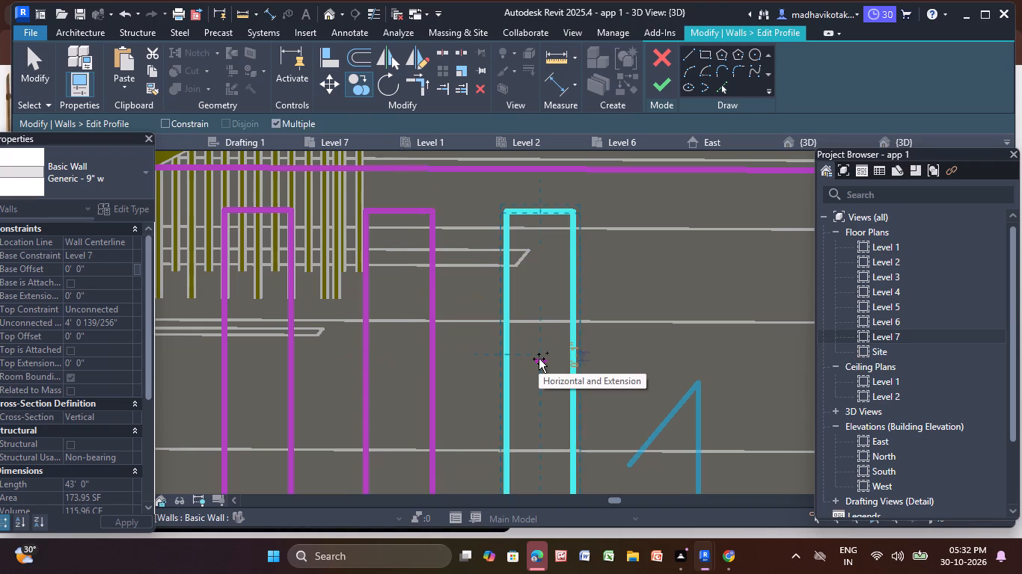
scroll(539, 359, down, 6)
middle_drag(539, 359, 279, 352)
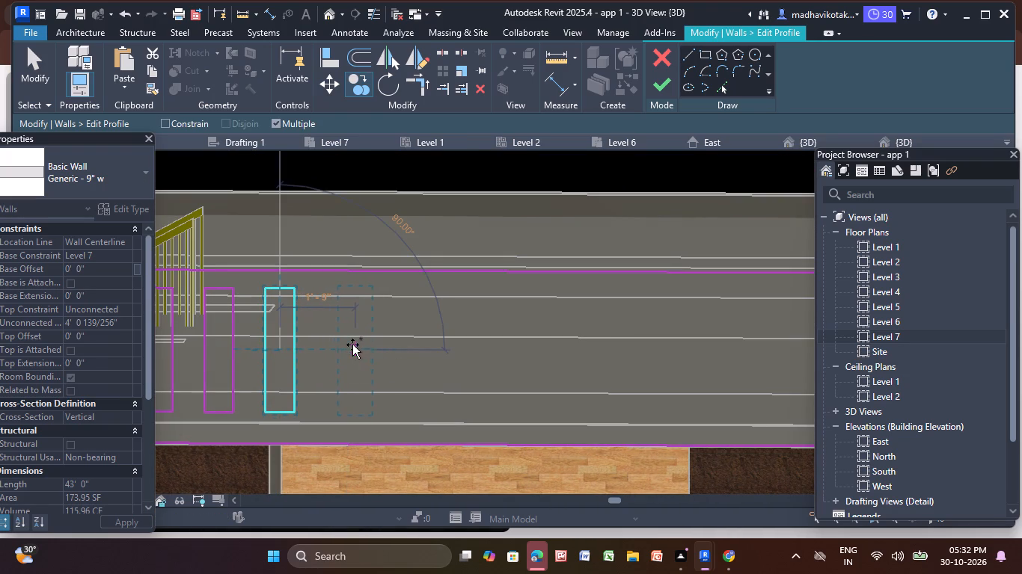
click(341, 342)
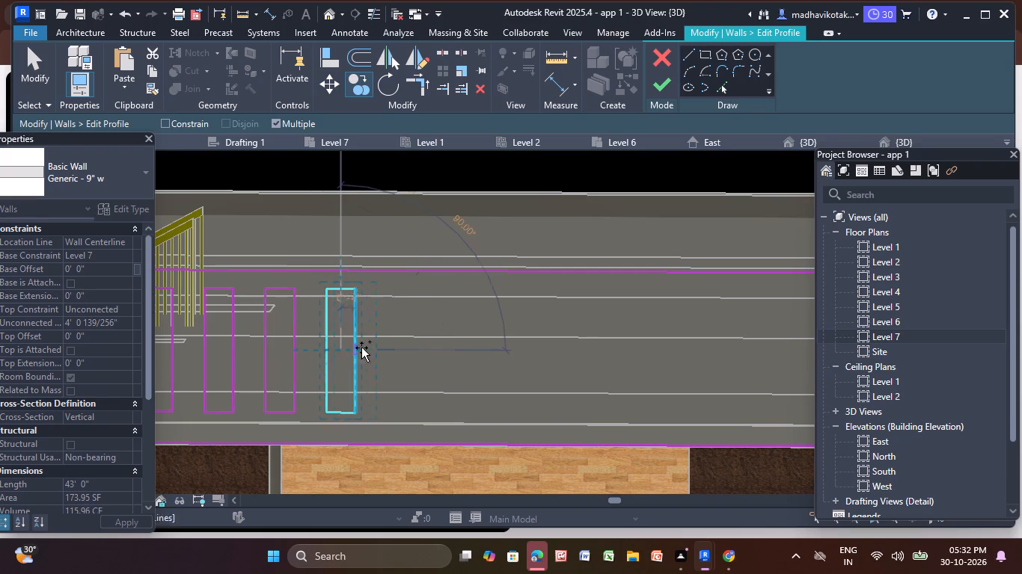
click(401, 343)
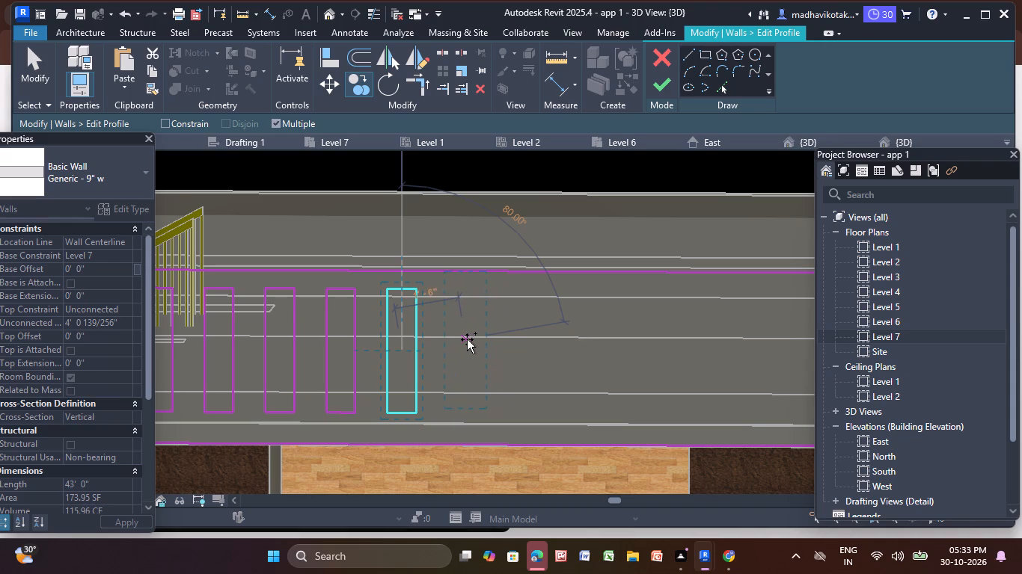
click(465, 346)
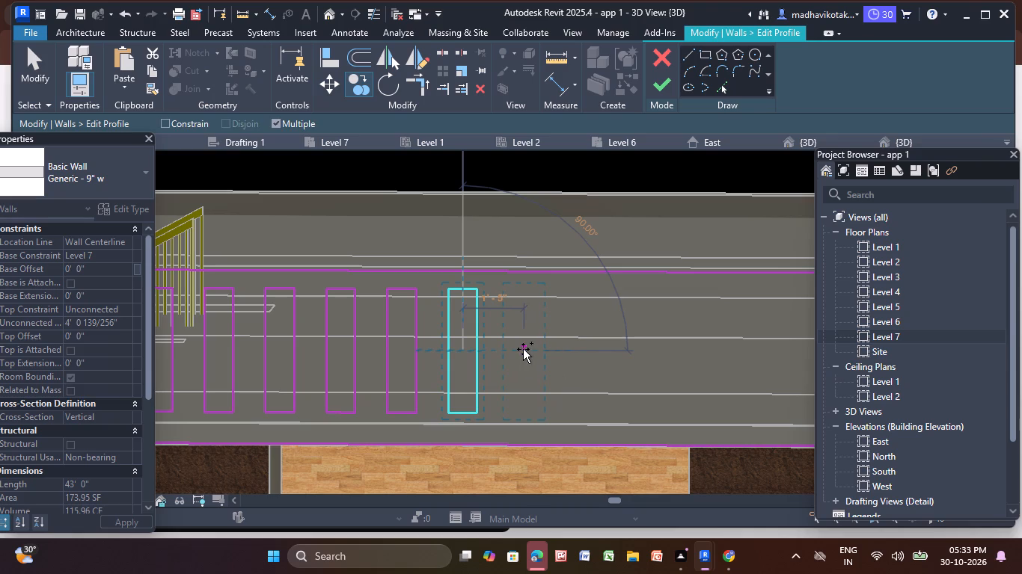
click(523, 349)
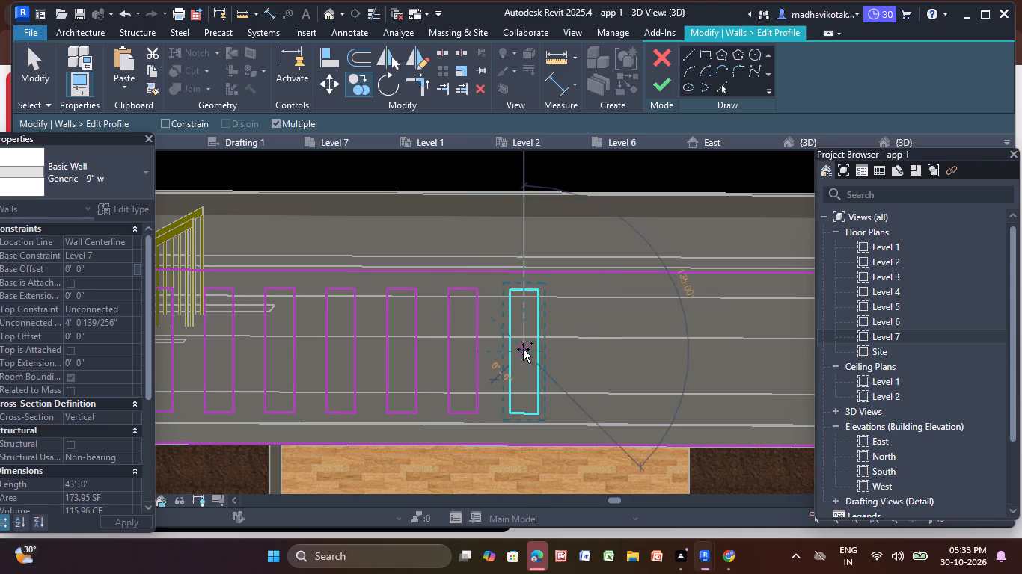
Continue the parapet's slot row beyond its middle with five more copies at about 1'-5" spacing.
scroll(523, 349, down, 5)
middle_drag(523, 349, 299, 377)
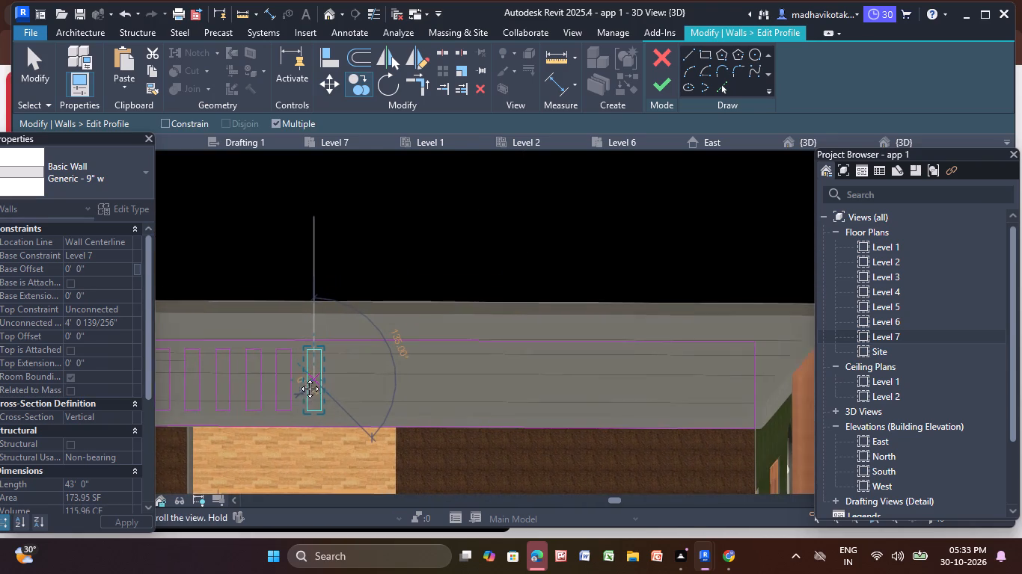
middle_drag(299, 377, 329, 380)
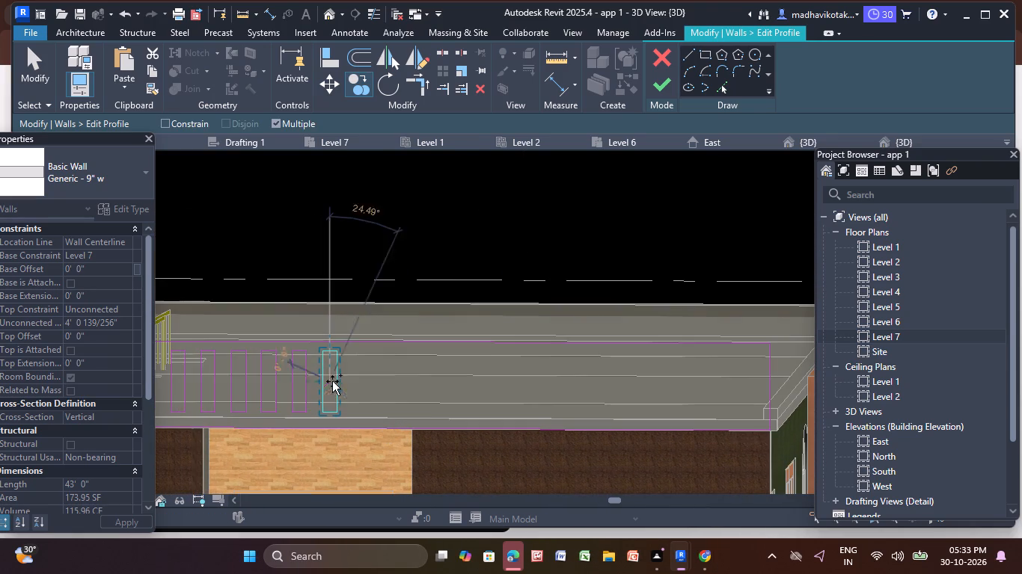
scroll(362, 381, up, 5)
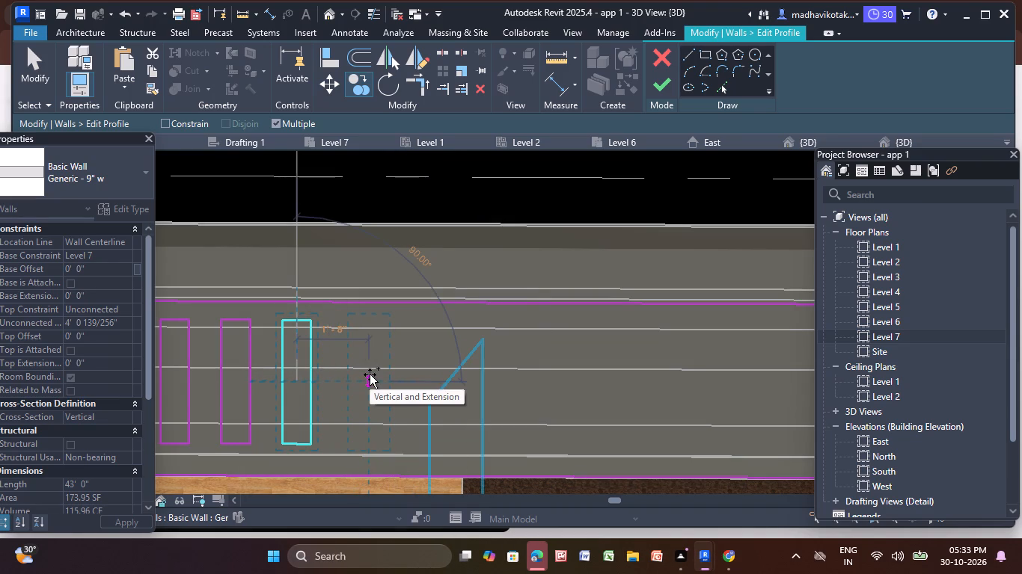
scroll(363, 374, up, 4)
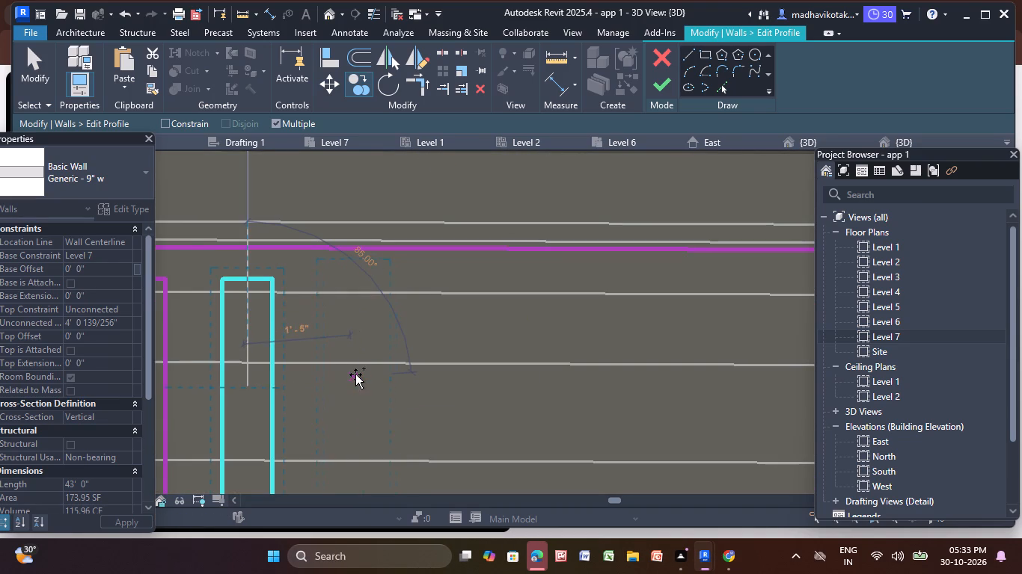
click(355, 381)
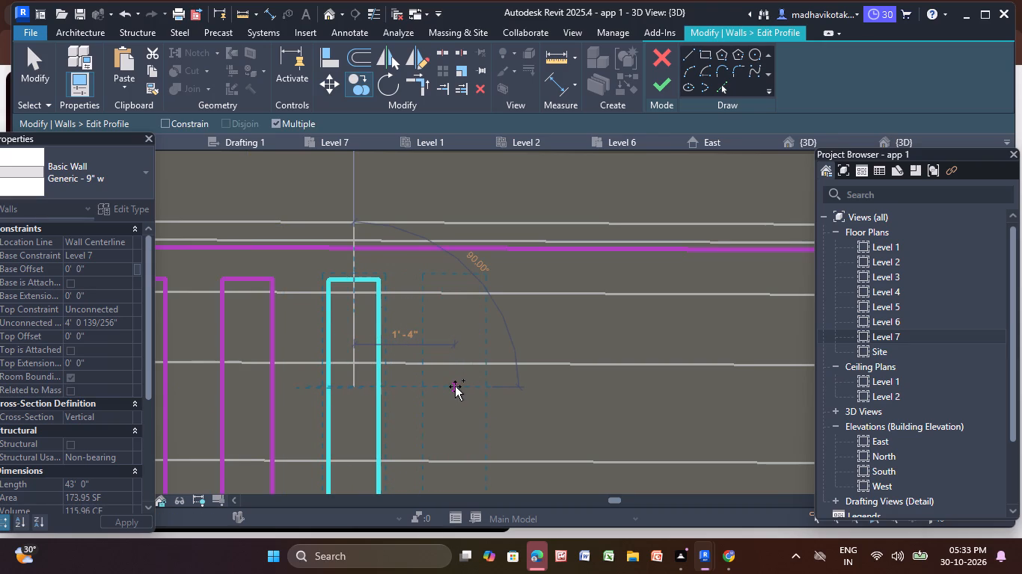
click(460, 386)
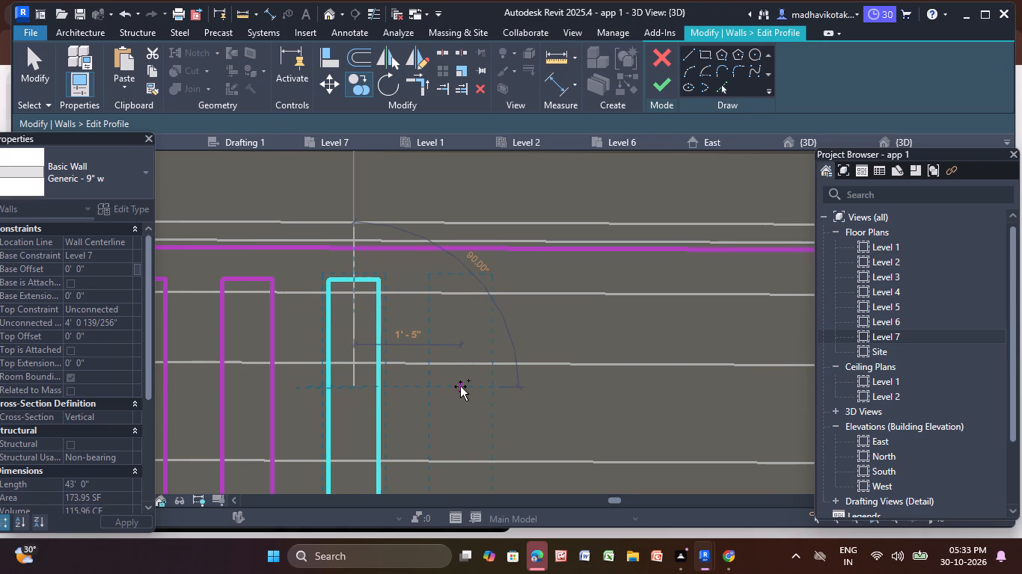
scroll(460, 386, down, 5)
middle_drag(460, 386, 450, 387)
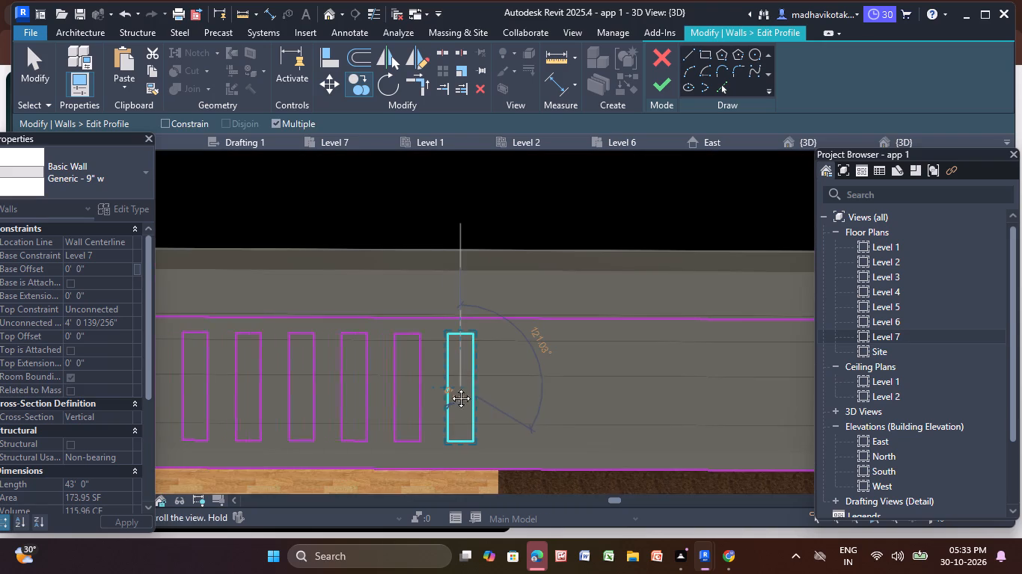
middle_drag(450, 387, 278, 375)
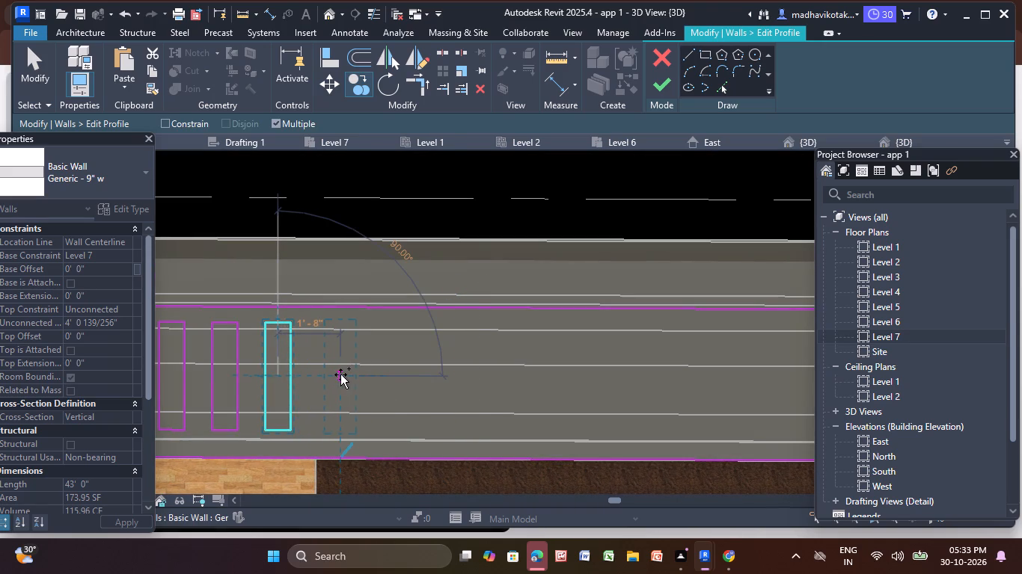
scroll(338, 374, up, 4)
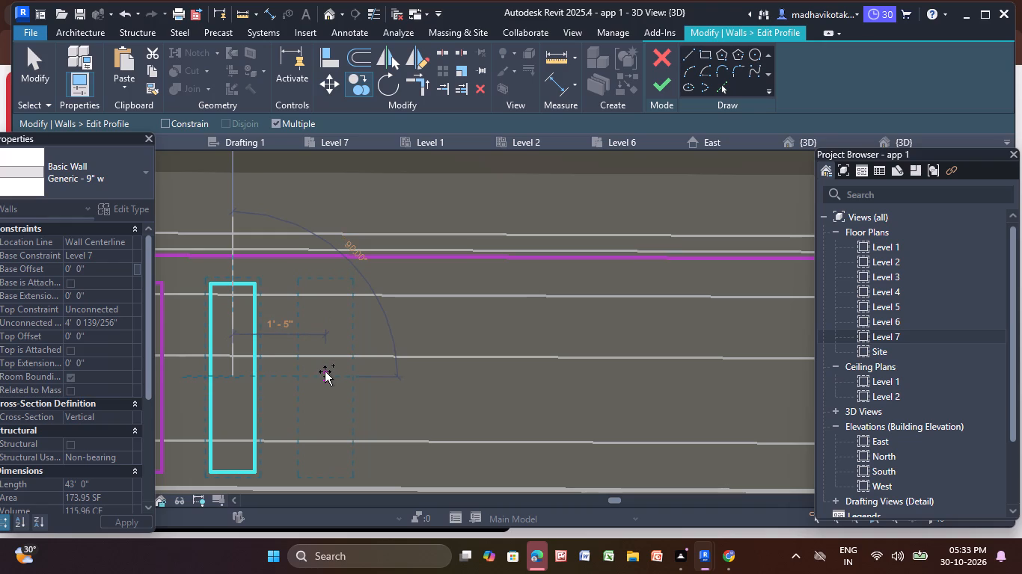
click(325, 371)
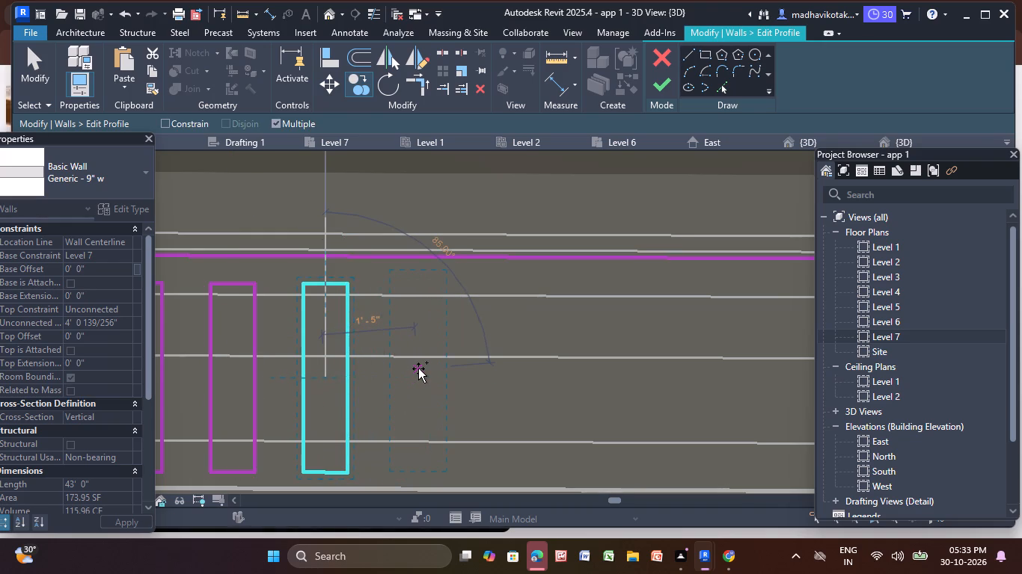
click(418, 374)
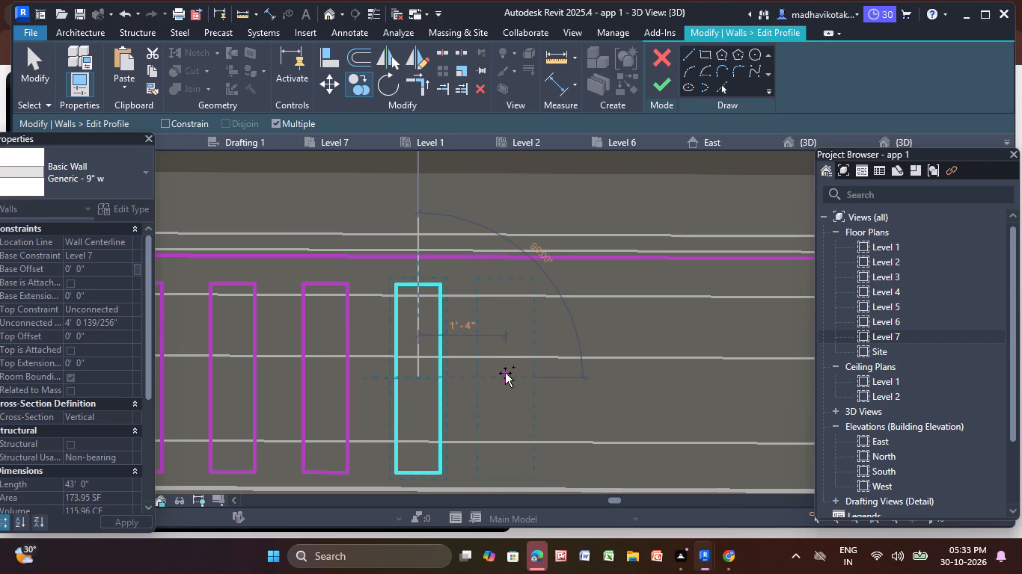
click(509, 374)
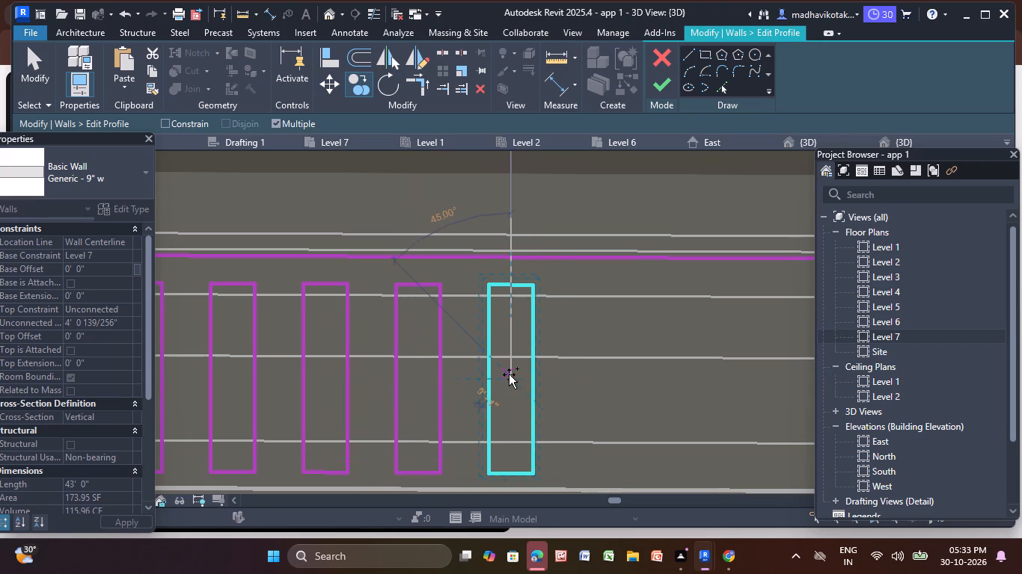
Place another five slot copies at about 1'-5" spacing, extending the row toward the parapet's far corner.
scroll(509, 374, down, 5)
middle_drag(509, 374, 258, 383)
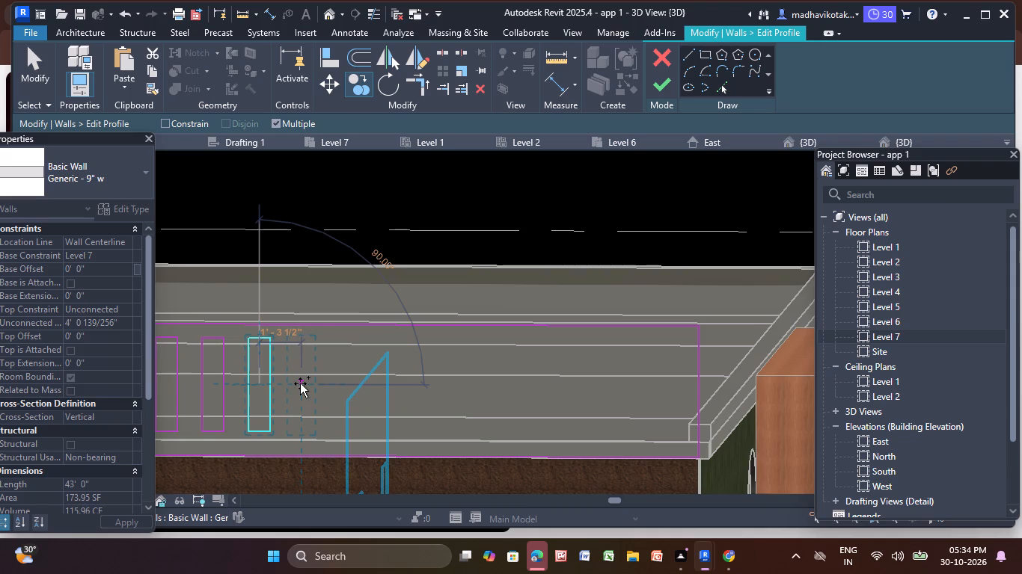
scroll(300, 383, up, 5)
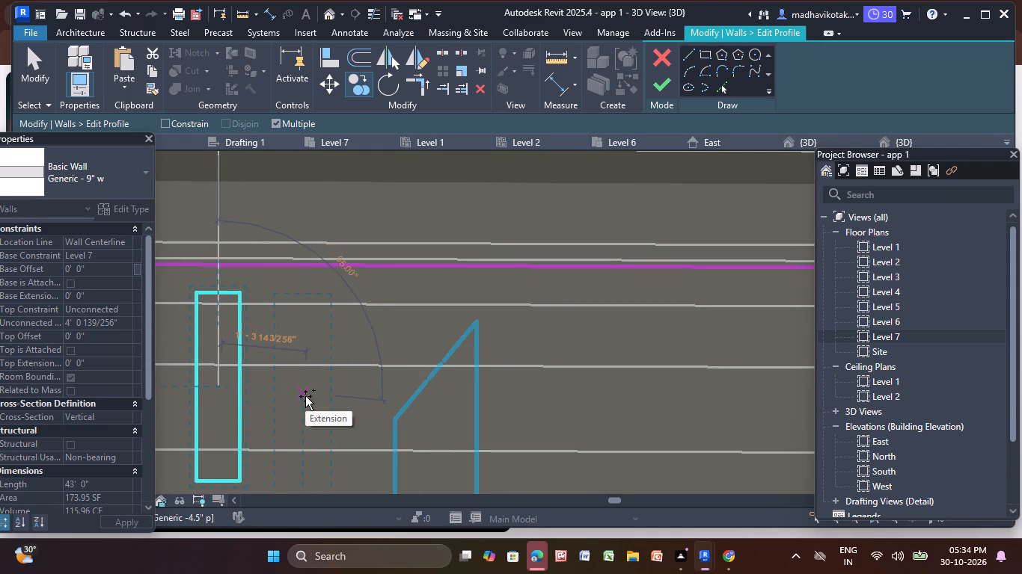
middle_drag(305, 396, 404, 394)
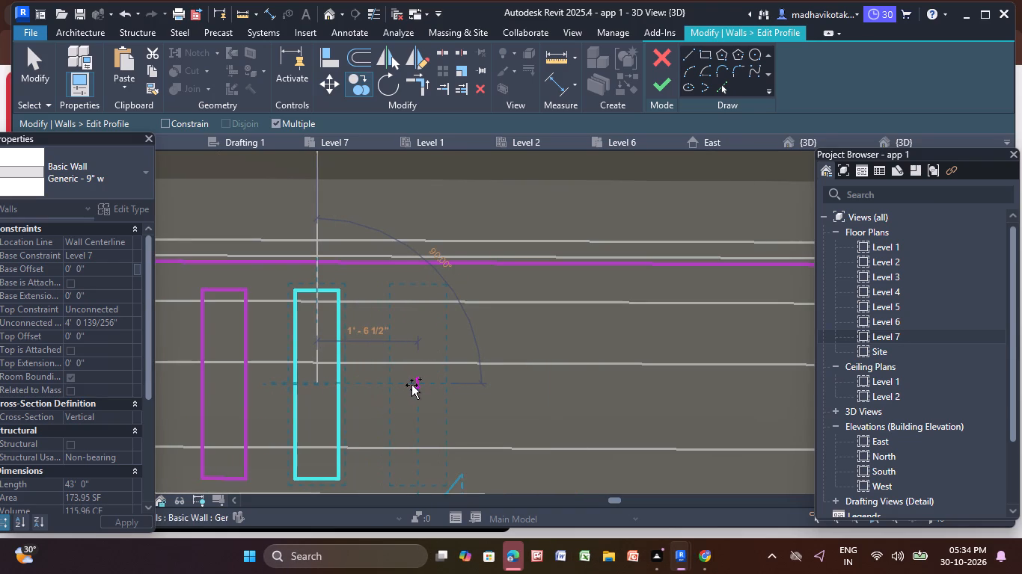
click(409, 384)
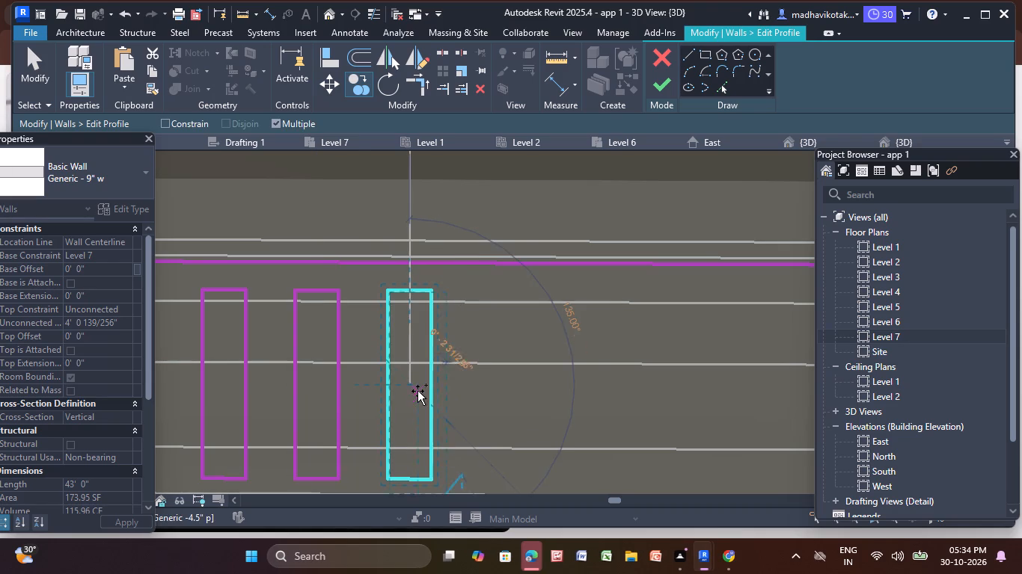
click(501, 386)
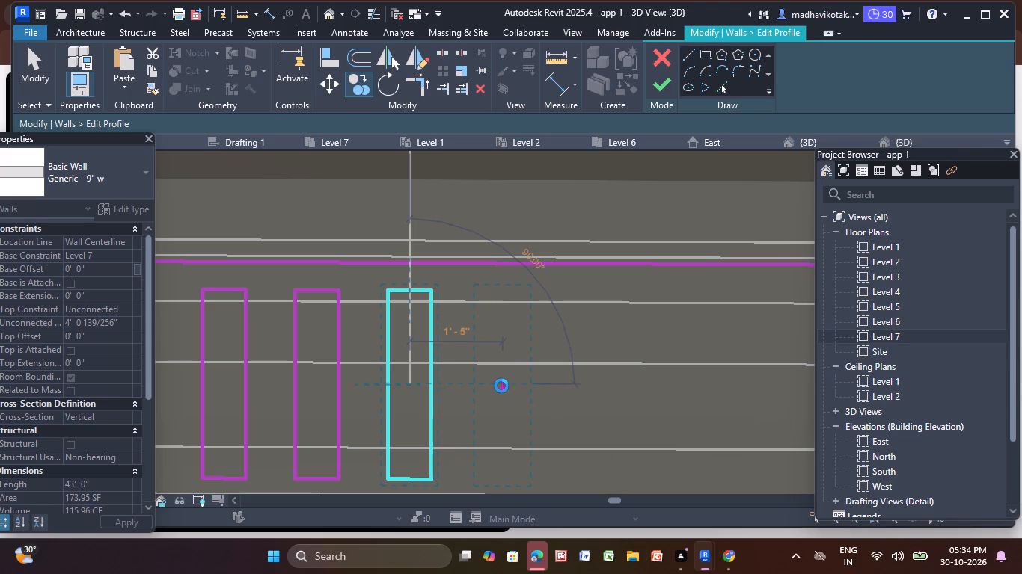
click(595, 389)
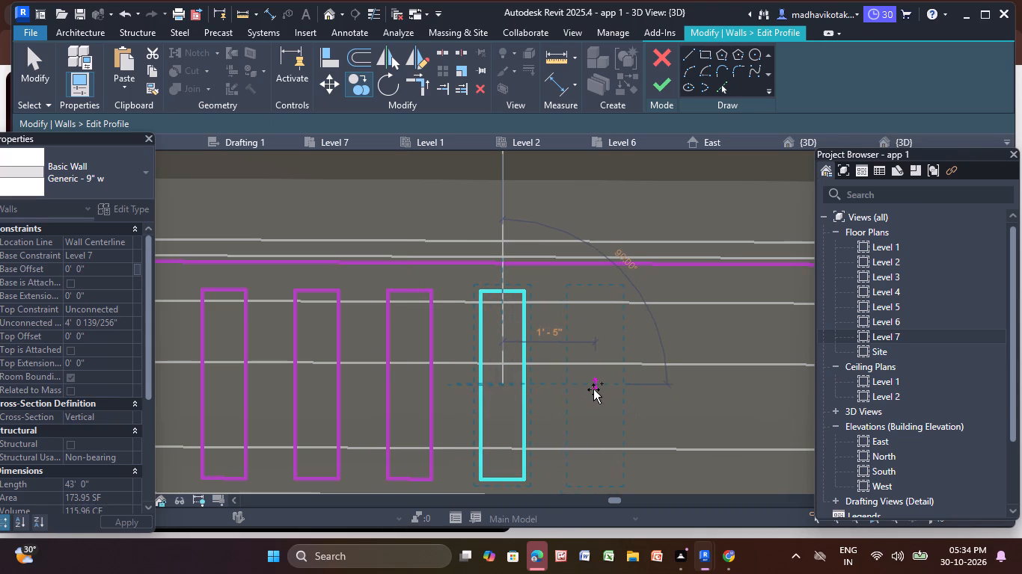
scroll(593, 389, down, 5)
middle_drag(491, 386, 352, 381)
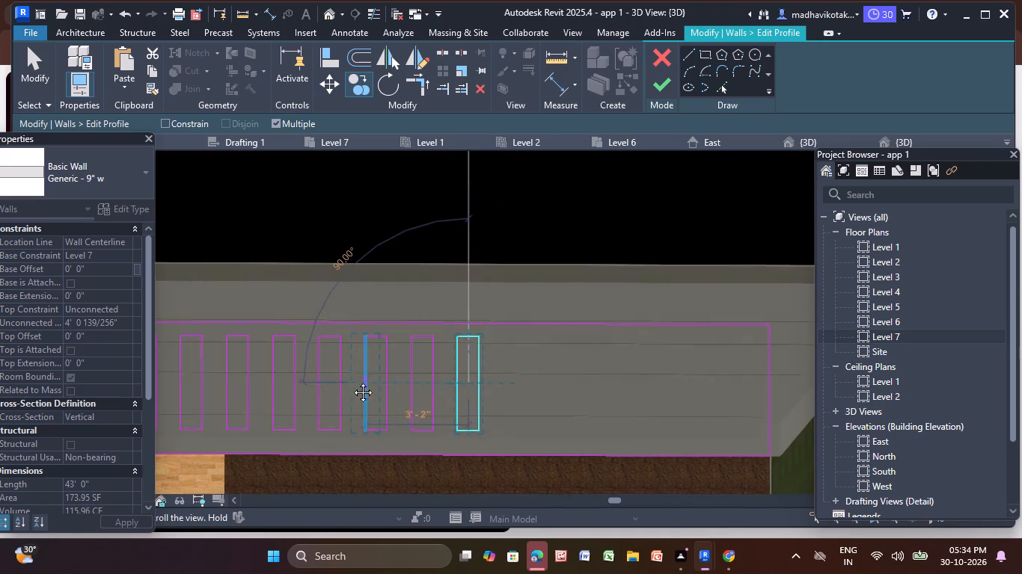
middle_drag(352, 381, 226, 391)
scroll(367, 383, up, 5)
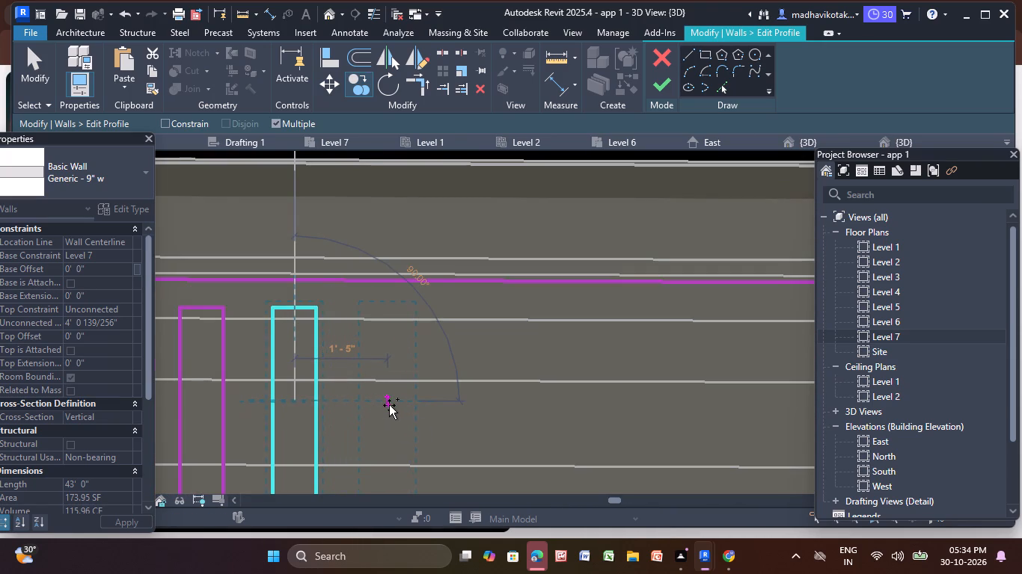
click(389, 405)
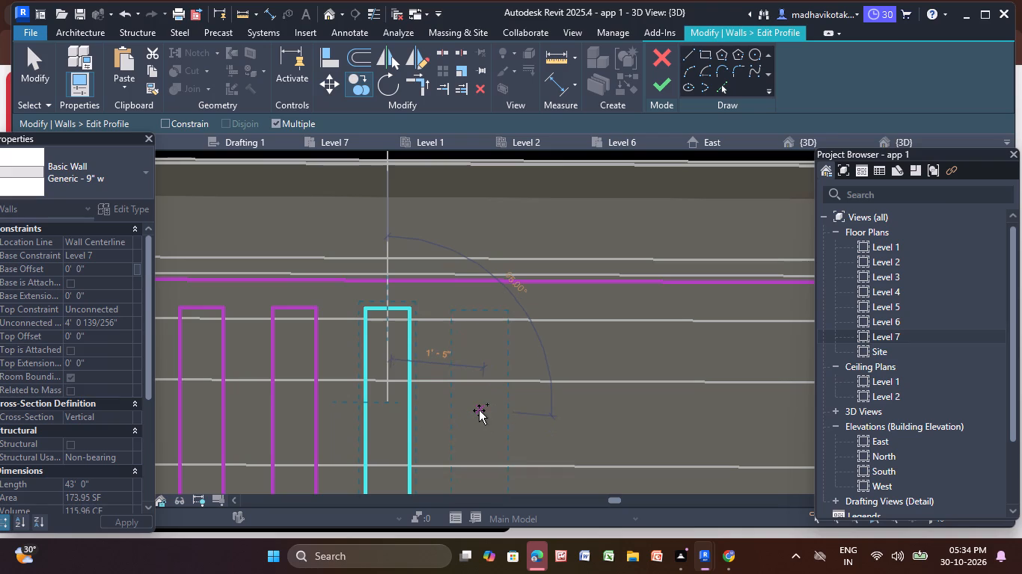
click(479, 408)
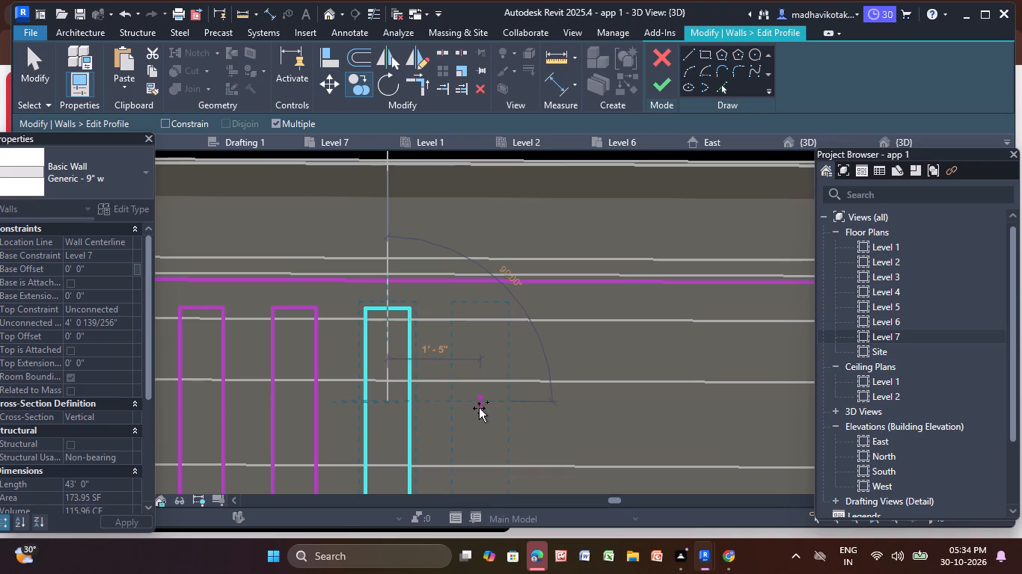
Place three more slot copies at about 1'-5" spacing, extending the row toward the end of the parapet profile.
scroll(479, 408, down, 1)
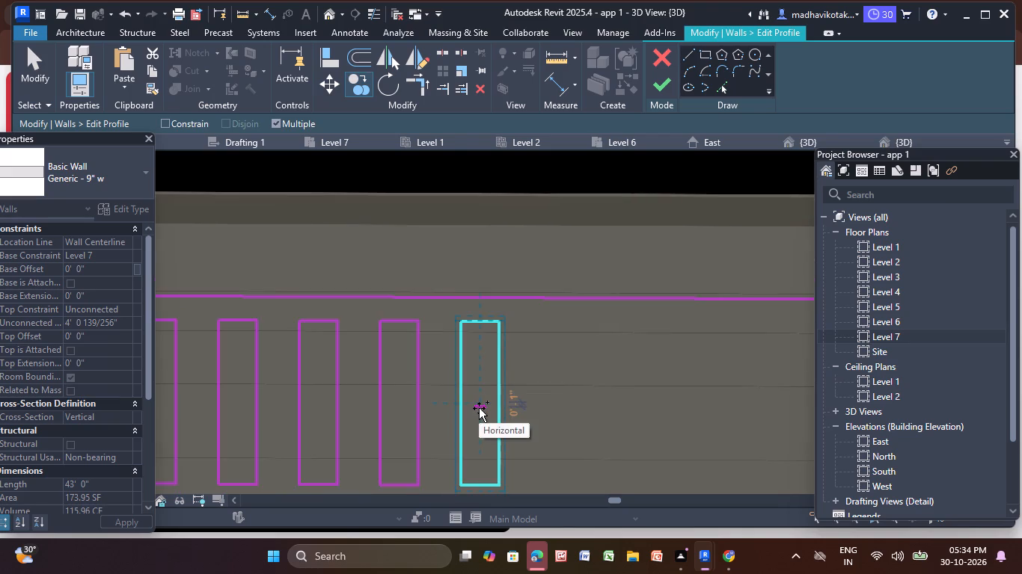
scroll(479, 408, down, 5)
middle_drag(479, 408, 311, 392)
scroll(329, 383, up, 8)
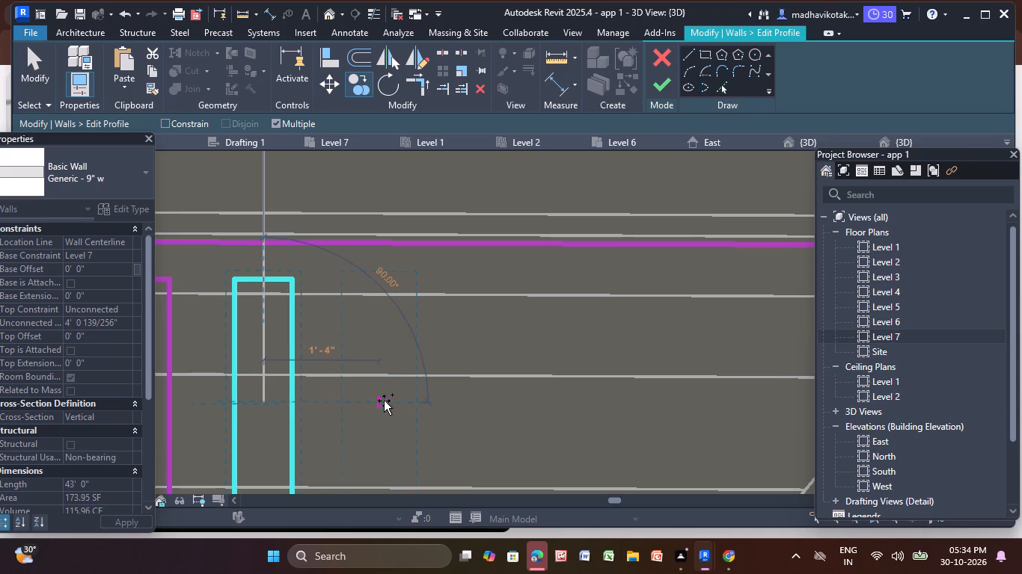
click(385, 401)
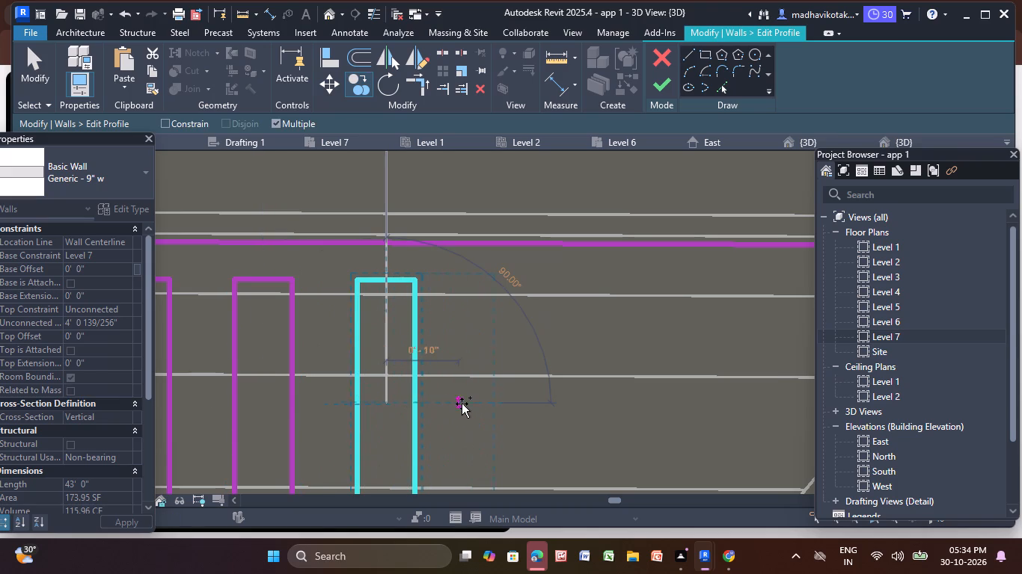
click(510, 407)
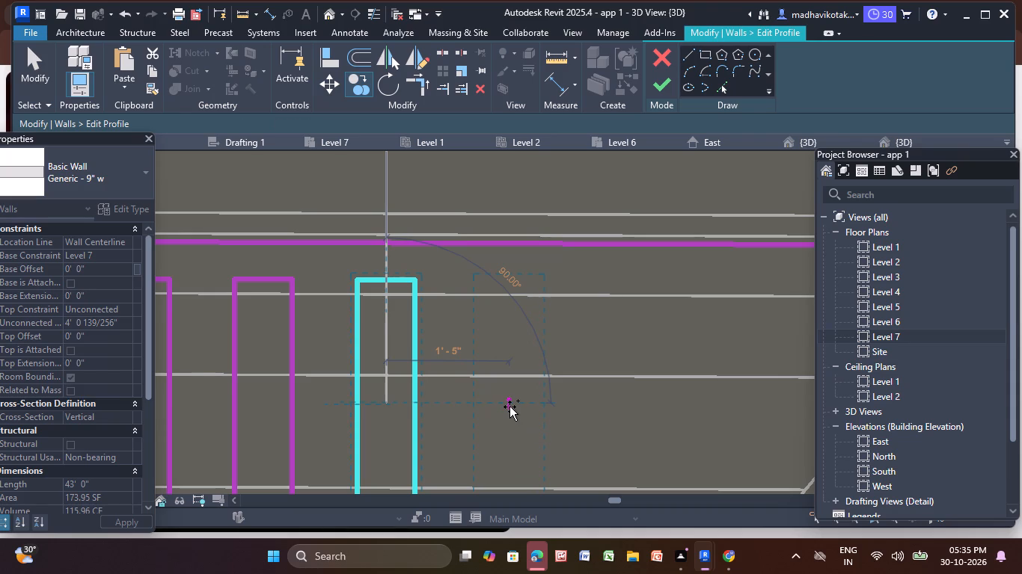
scroll(510, 407, down, 5)
middle_drag(510, 407, 482, 404)
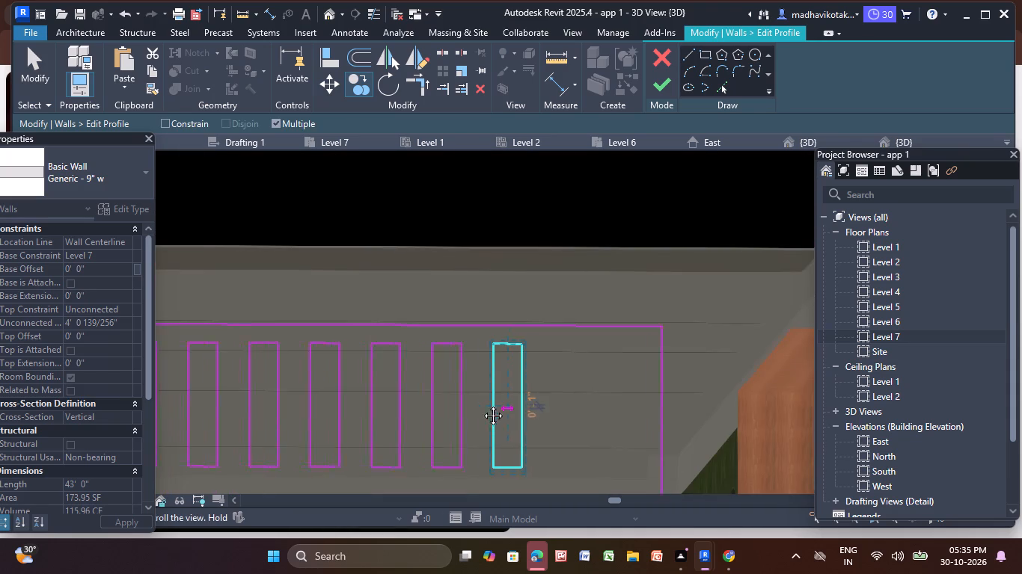
middle_drag(482, 404, 322, 383)
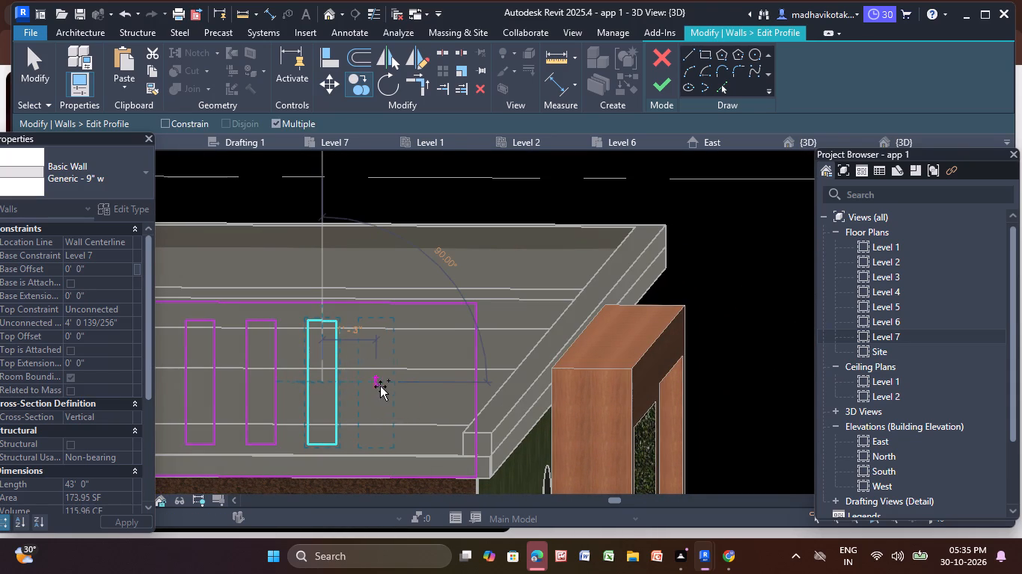
click(383, 386)
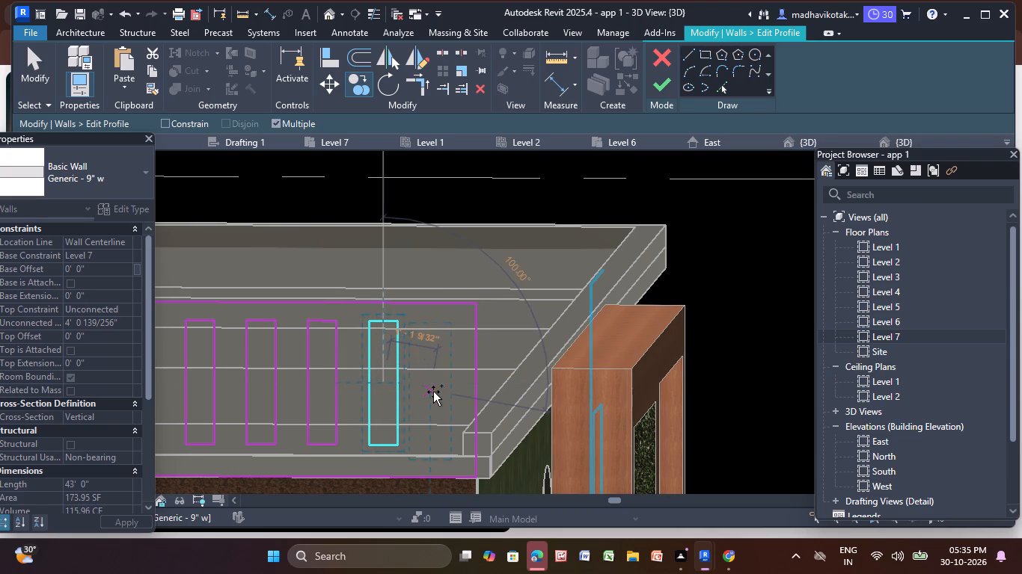
Place the last slot copy about 1'-4" from the previous one, just inside the profile's far end, and end copying.
scroll(444, 385, up, 4)
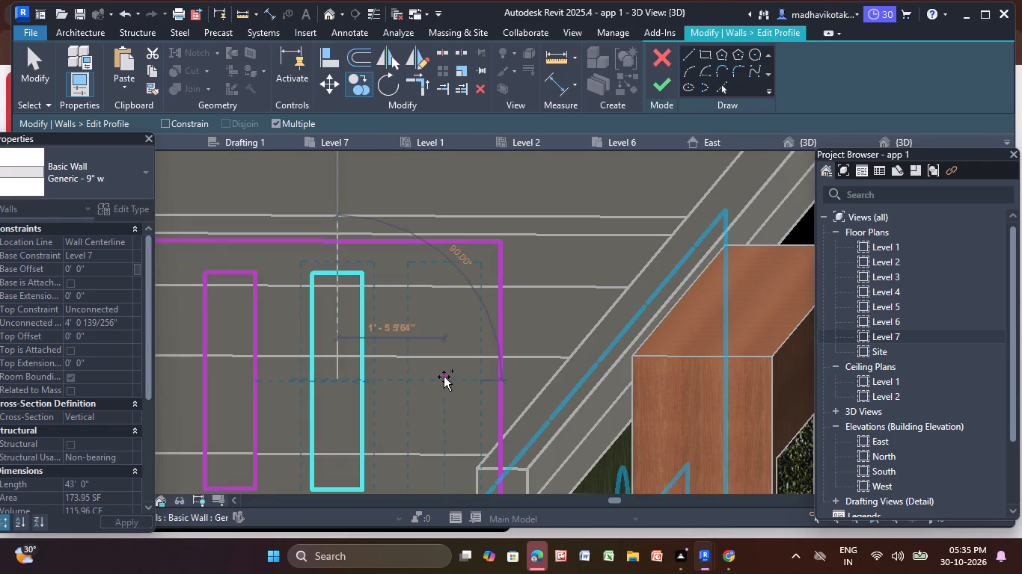
scroll(444, 377, up, 4)
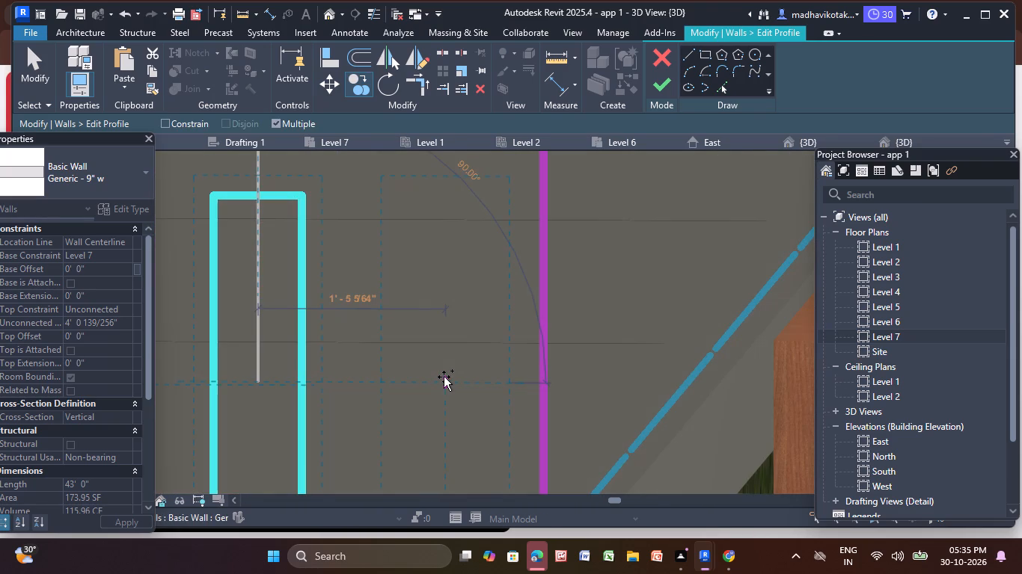
scroll(438, 375, up, 3)
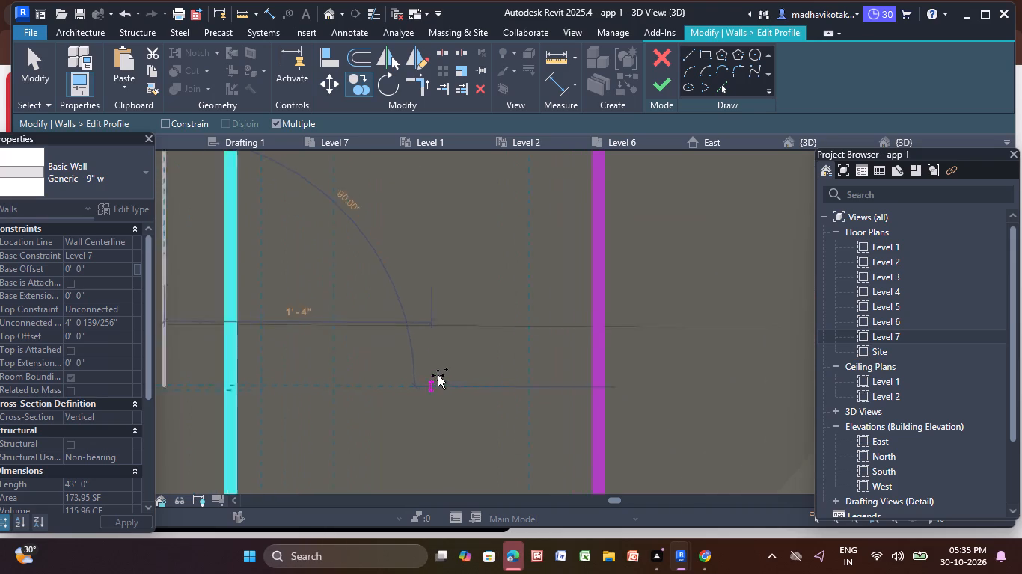
scroll(438, 375, up, 1)
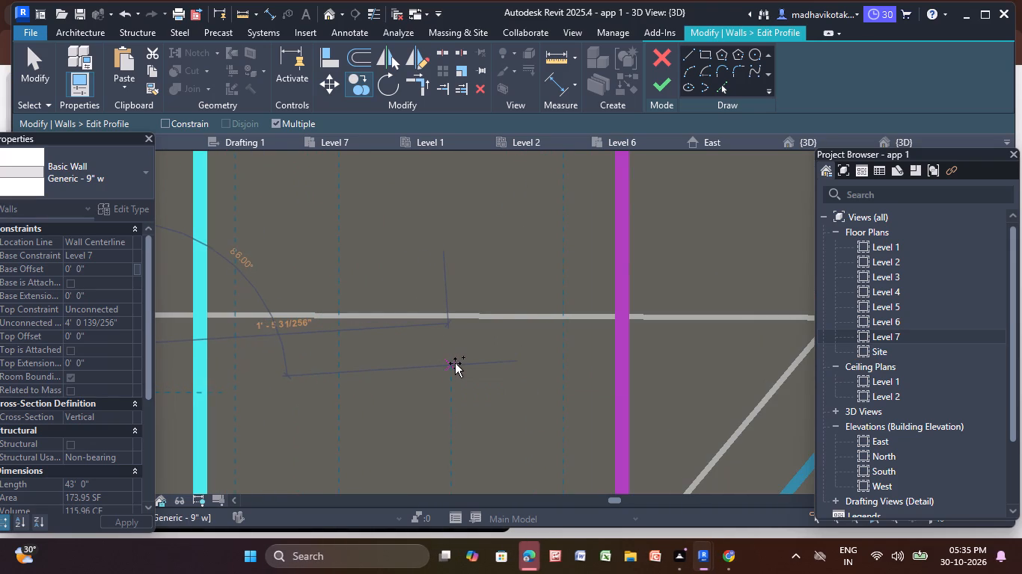
scroll(455, 362, down, 5)
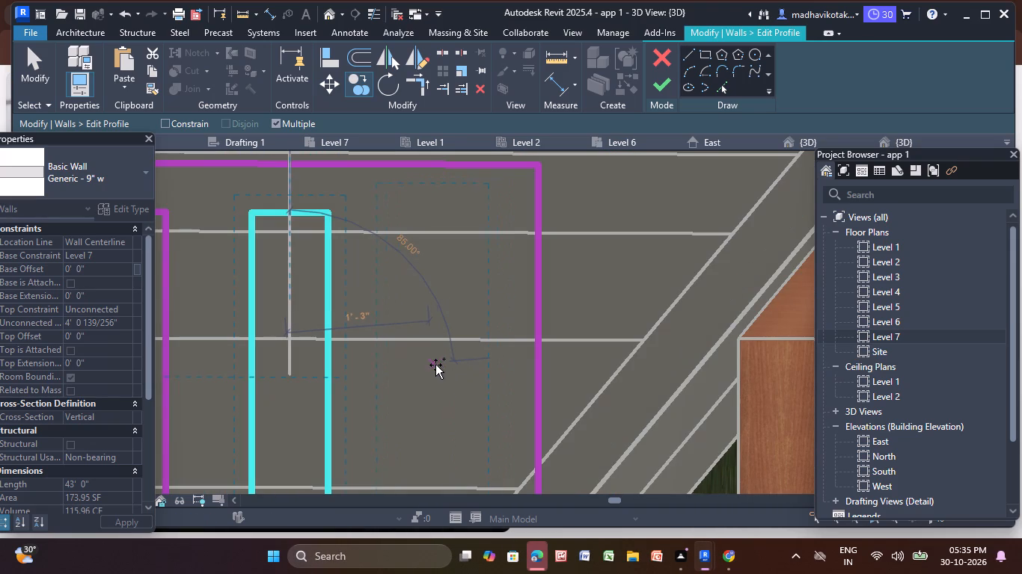
scroll(429, 366, down, 4)
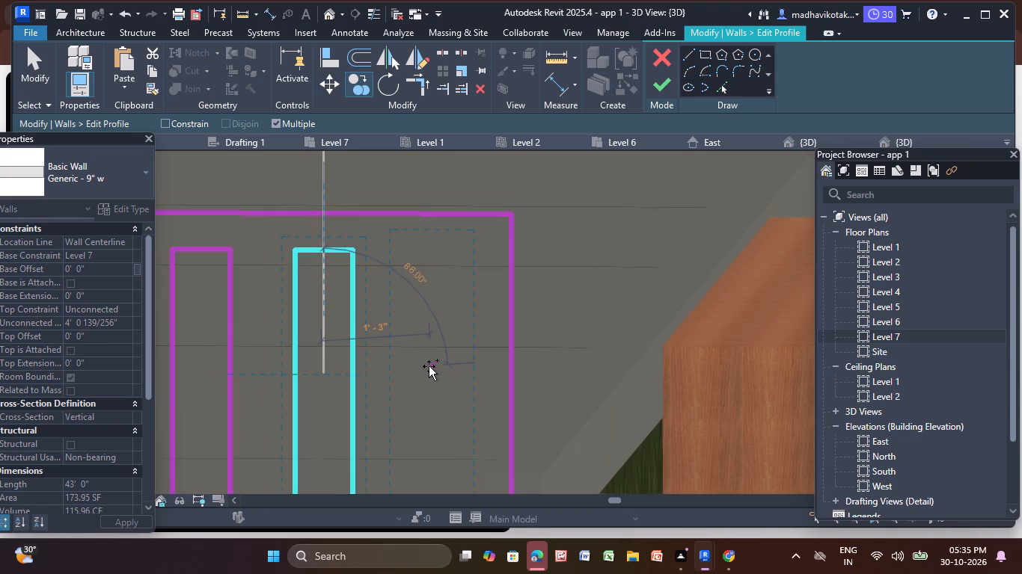
scroll(429, 366, down, 1)
middle_click(435, 339)
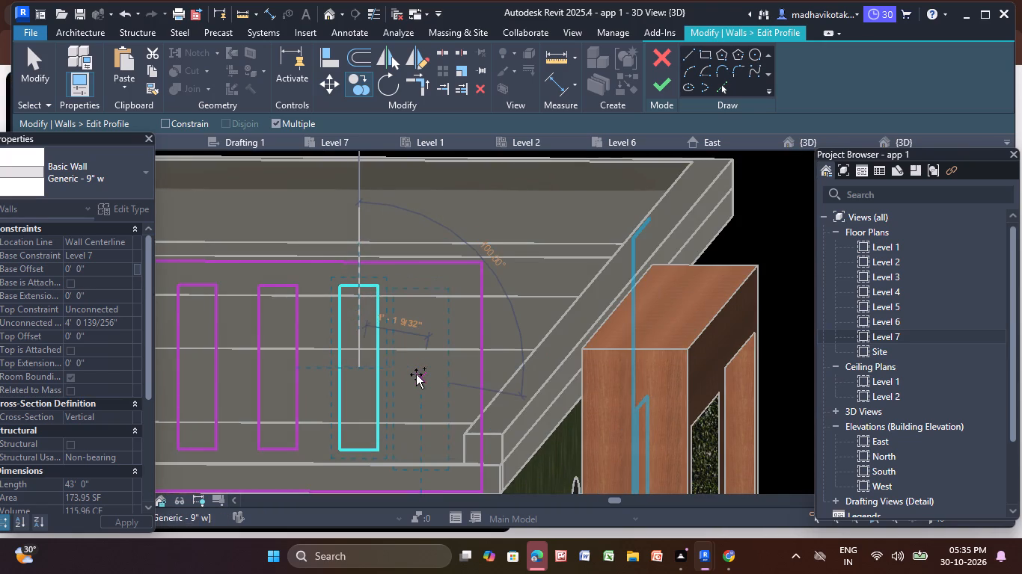
scroll(416, 374, up, 2)
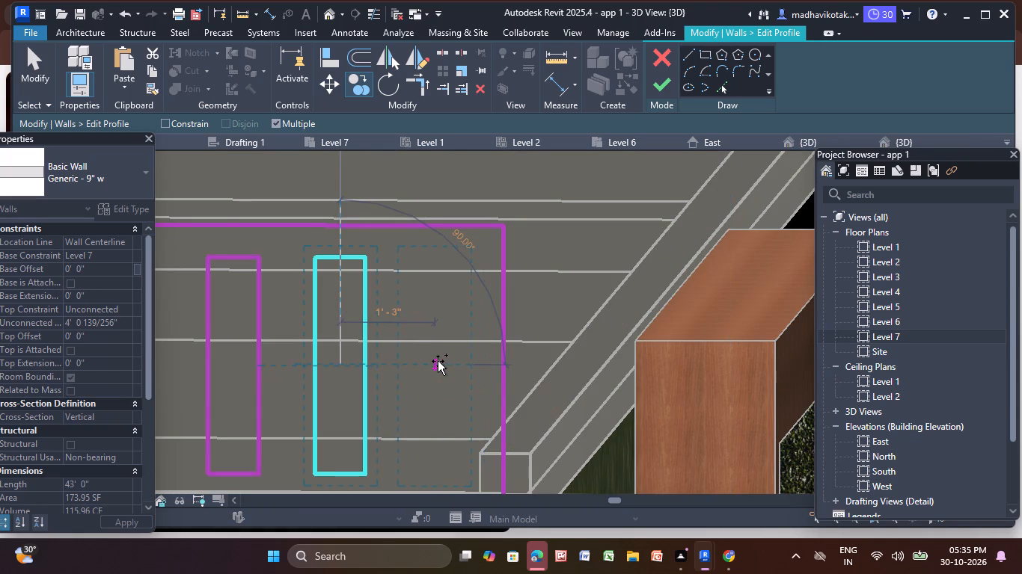
scroll(438, 361, up, 5)
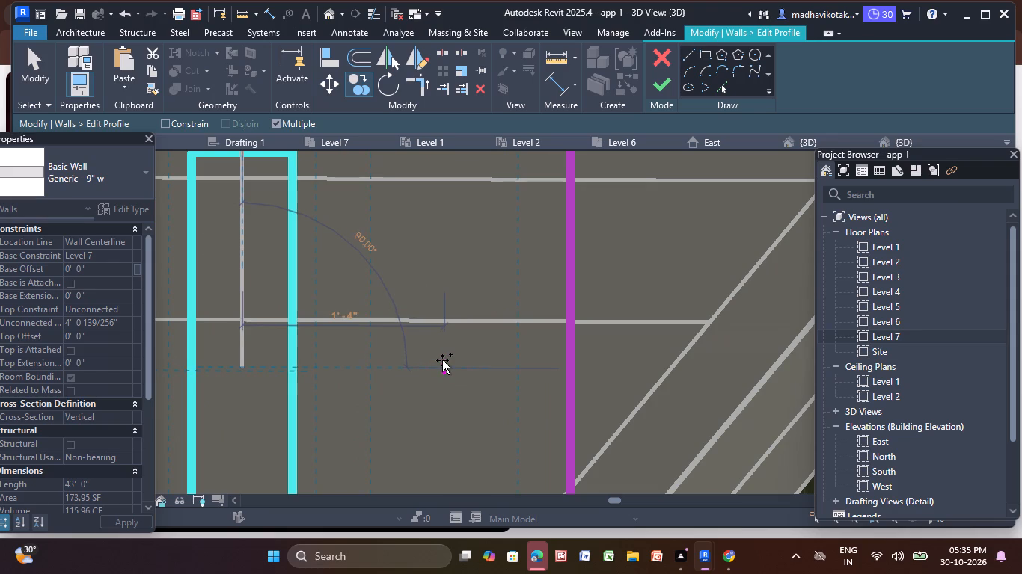
click(448, 357)
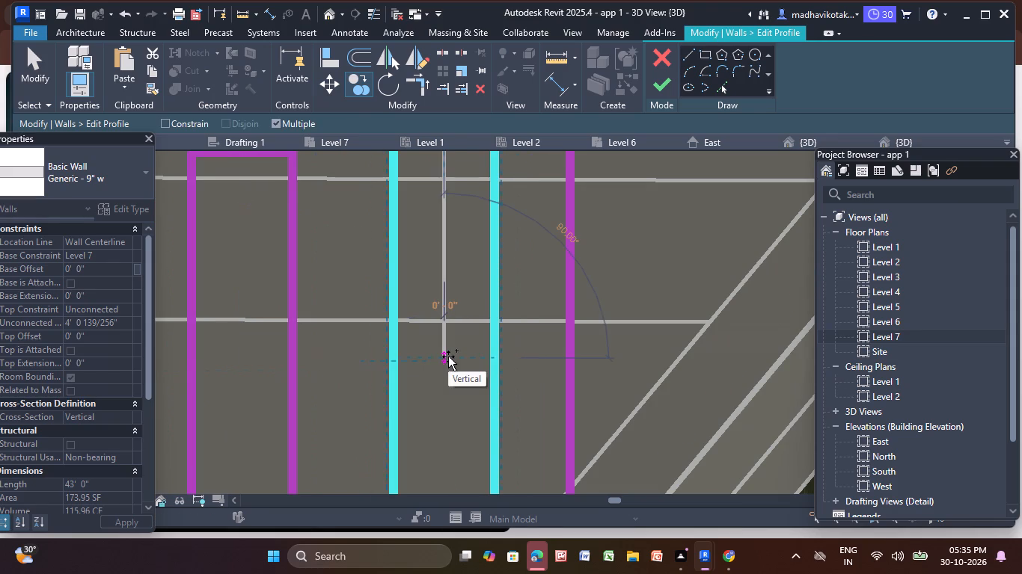
scroll(448, 357, down, 13)
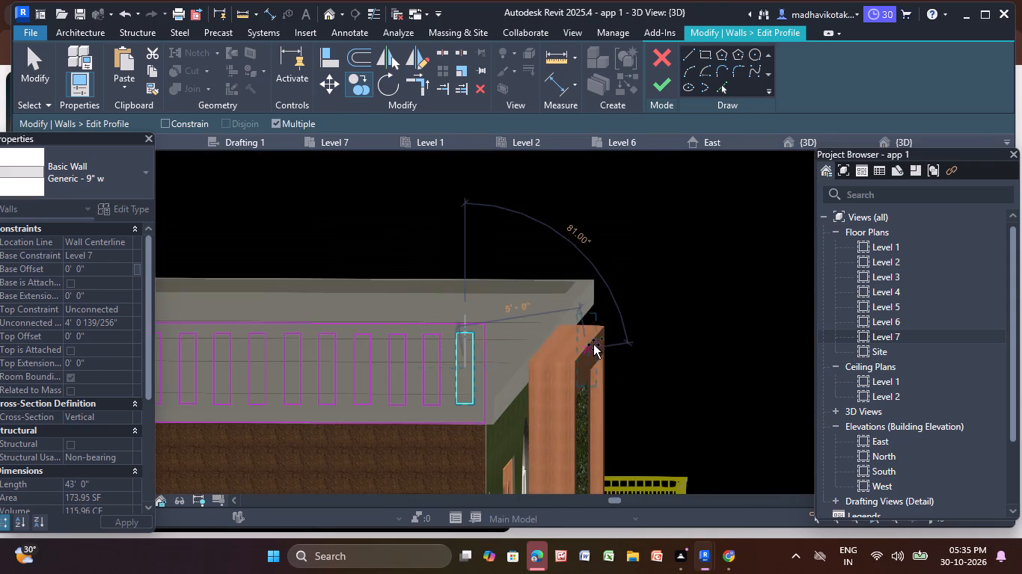
scroll(593, 345, down, 6)
key(Escape)
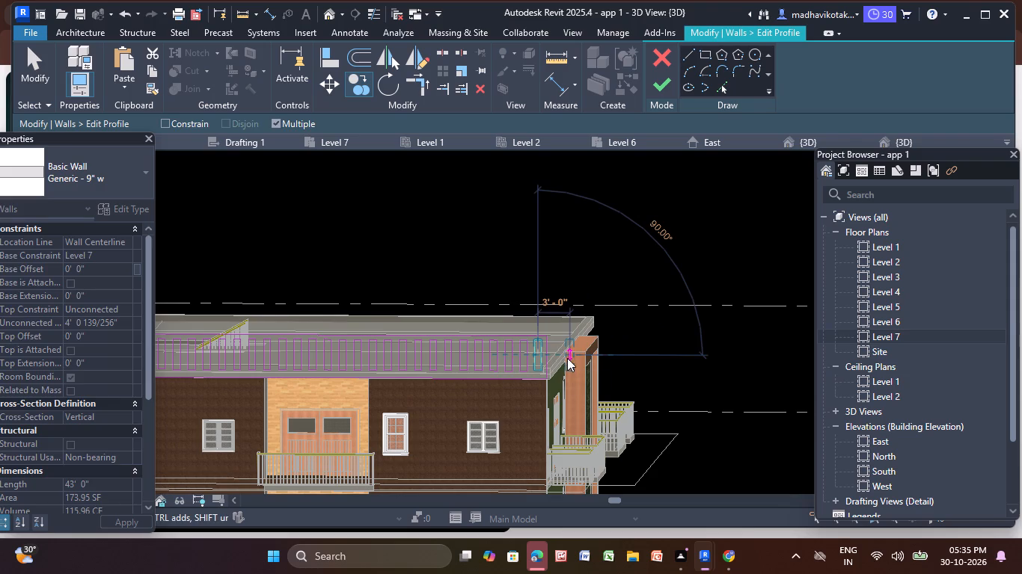
Finish the profile edit of the slotted Level 7 parapet wall and deselect the wall.
click(667, 87)
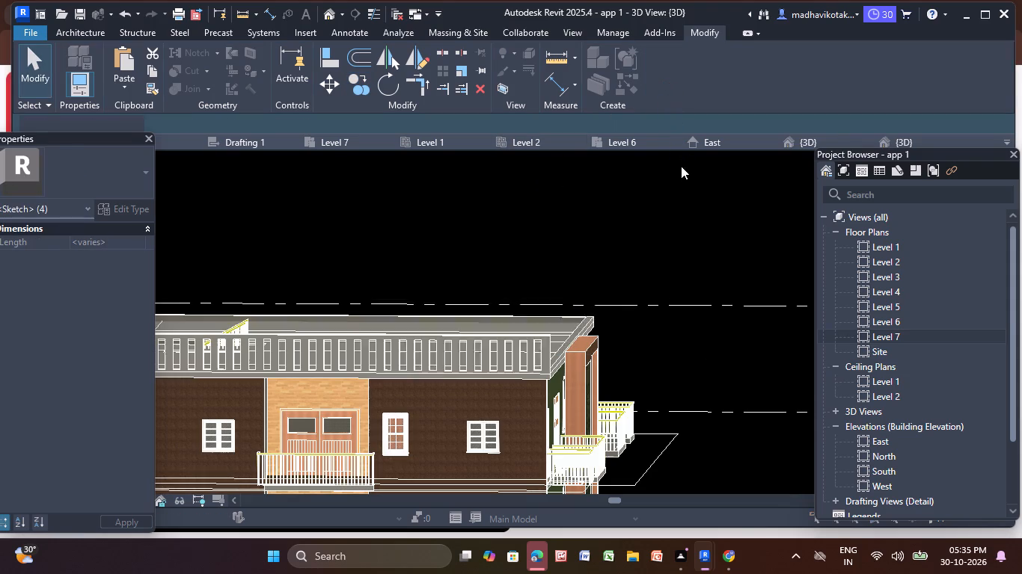
click(631, 145)
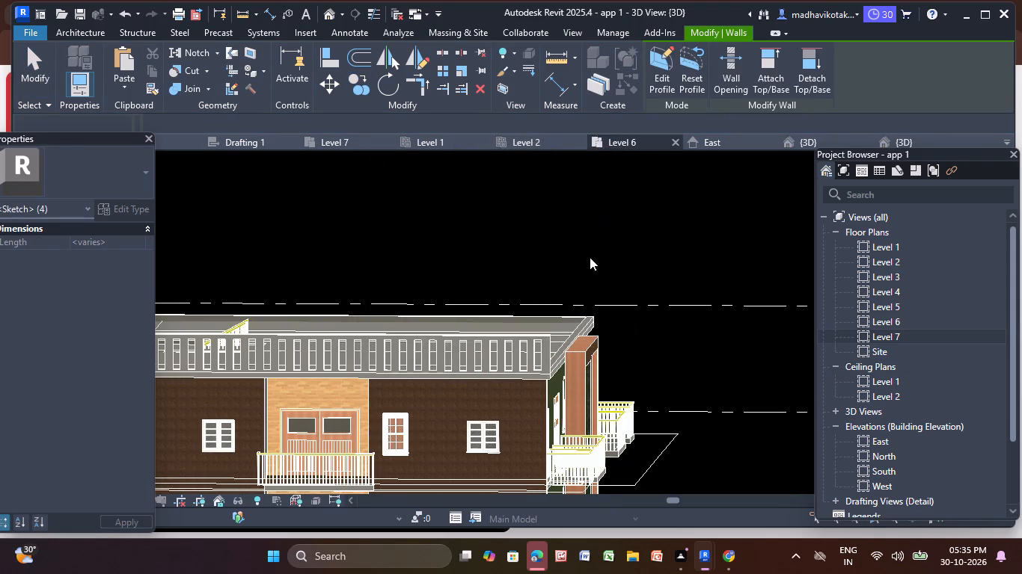
scroll(576, 274, down, 4)
key(Escape)
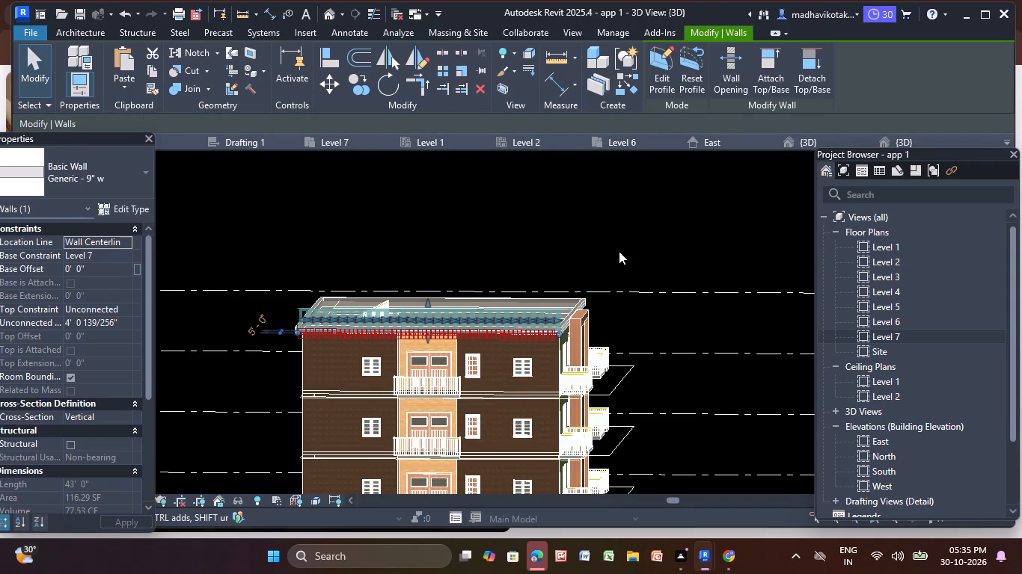
Examine the slotted parapet from the outside, the corner and the roof side, including the area near the stair railing.
middle_drag(619, 251, 594, 267)
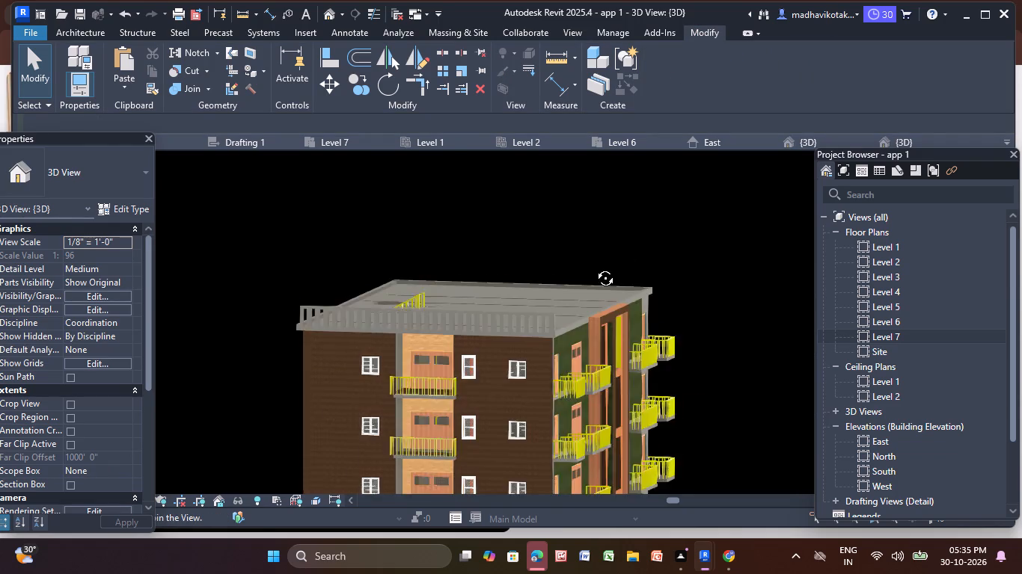
middle_drag(594, 267, 523, 298)
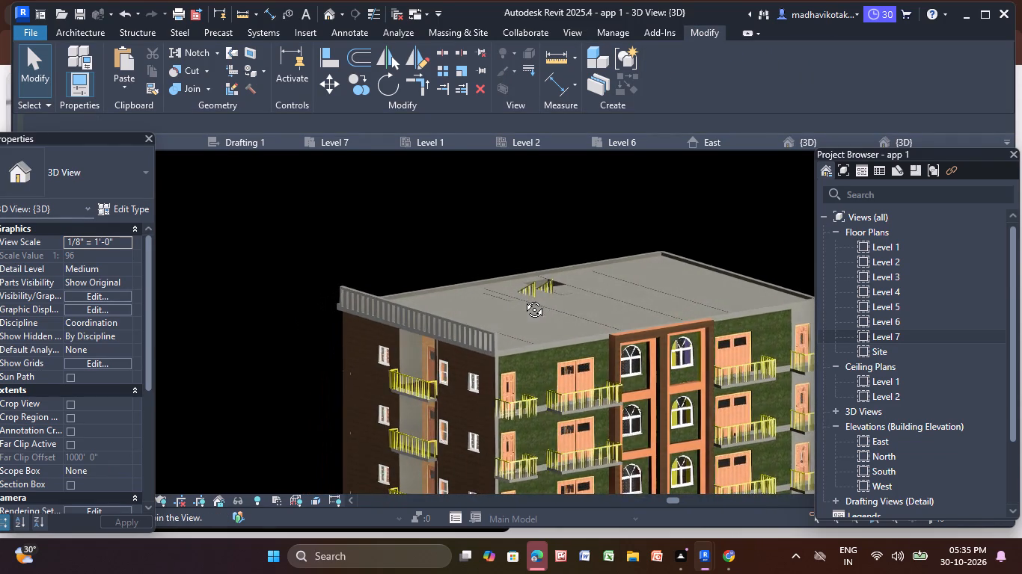
middle_drag(523, 298, 510, 318)
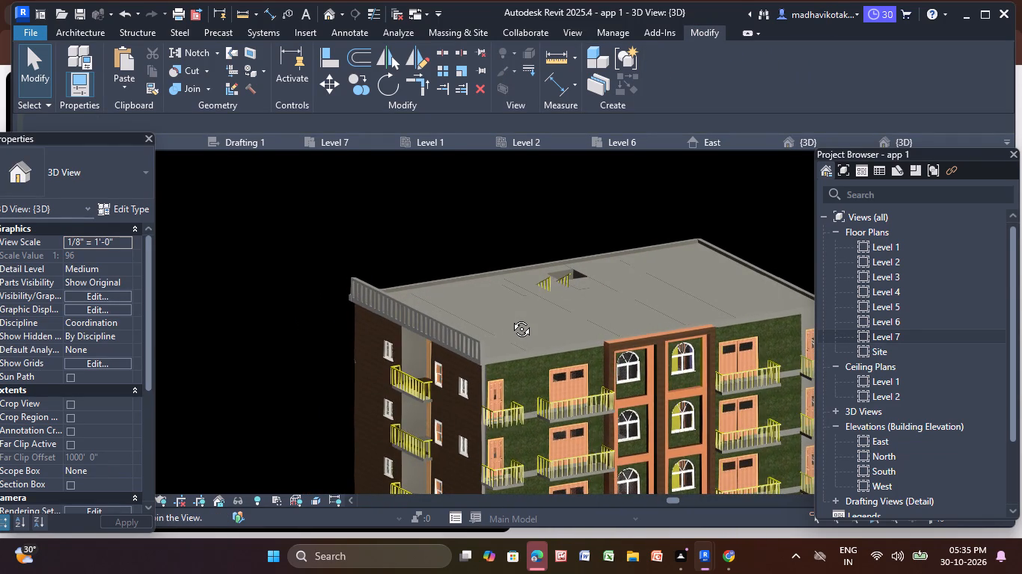
middle_drag(510, 318, 484, 315)
shift+scroll(432, 318, up, 10)
middle_drag(492, 309, 536, 275)
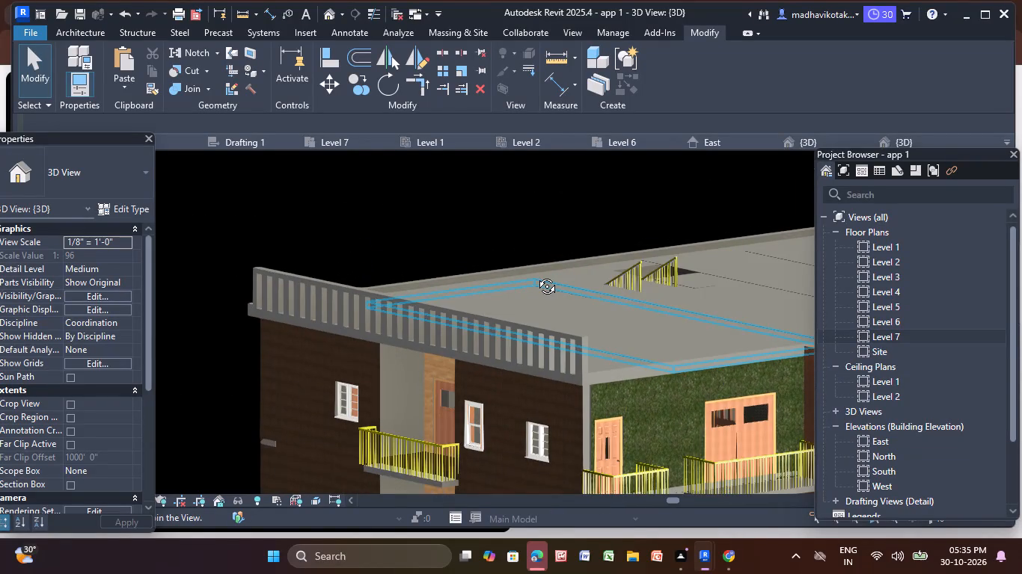
middle_drag(536, 275, 452, 251)
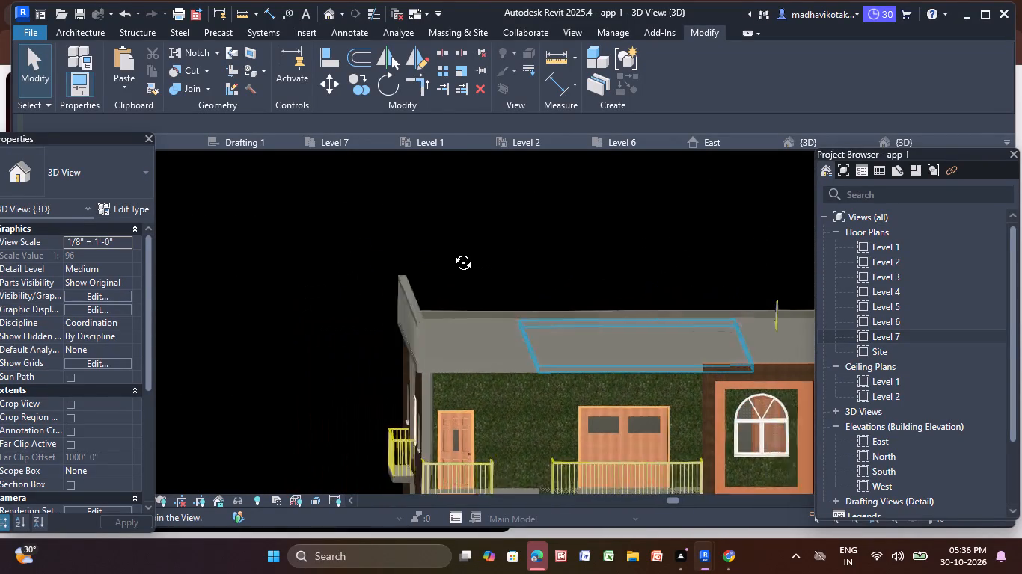
middle_drag(452, 251, 628, 259)
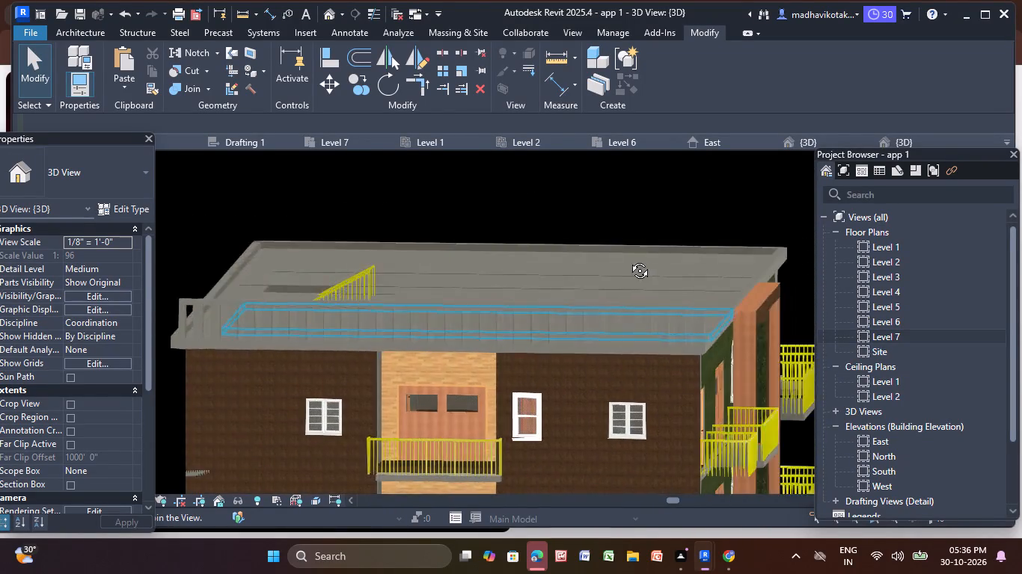
middle_drag(628, 259, 478, 270)
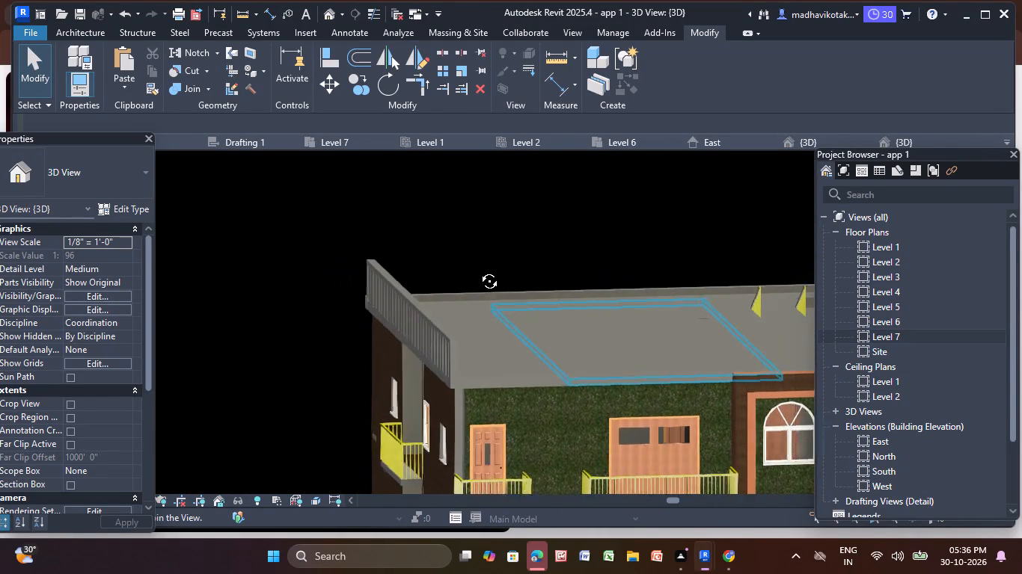
middle_drag(478, 270, 477, 269)
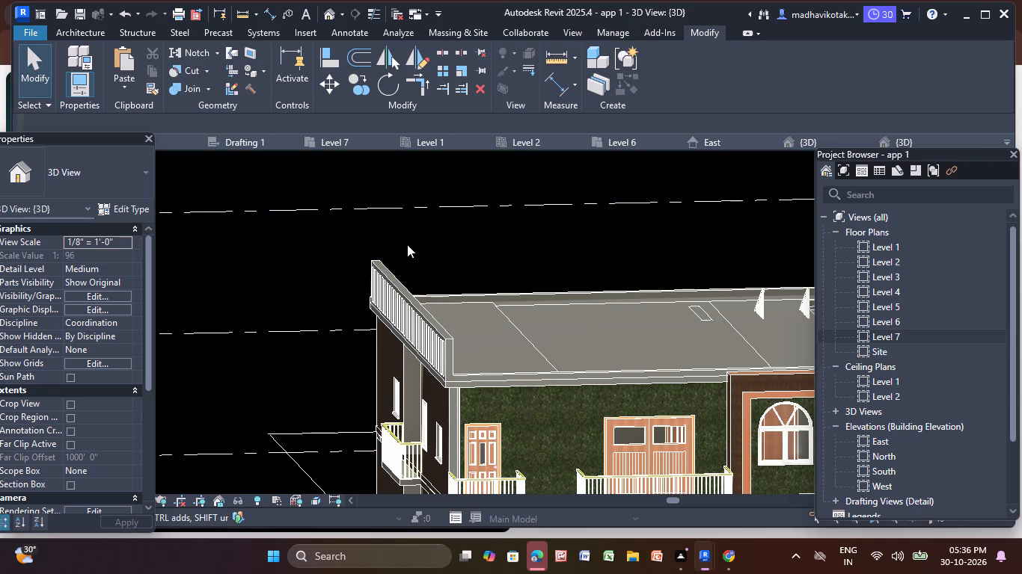
scroll(439, 277, up, 5)
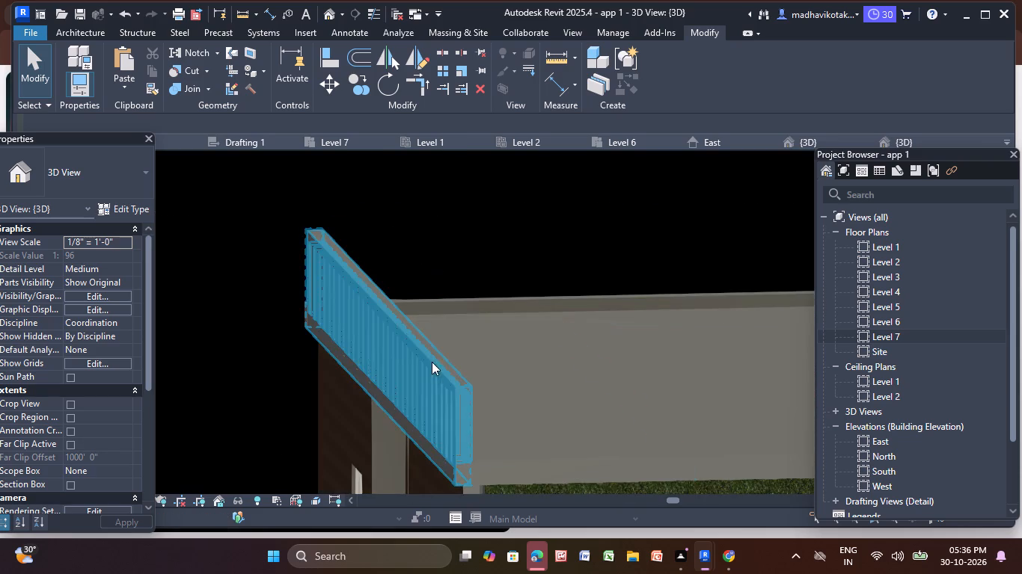
scroll(435, 383, up, 1)
middle_drag(432, 383, 354, 291)
shift+middle_drag(533, 351, 427, 345)
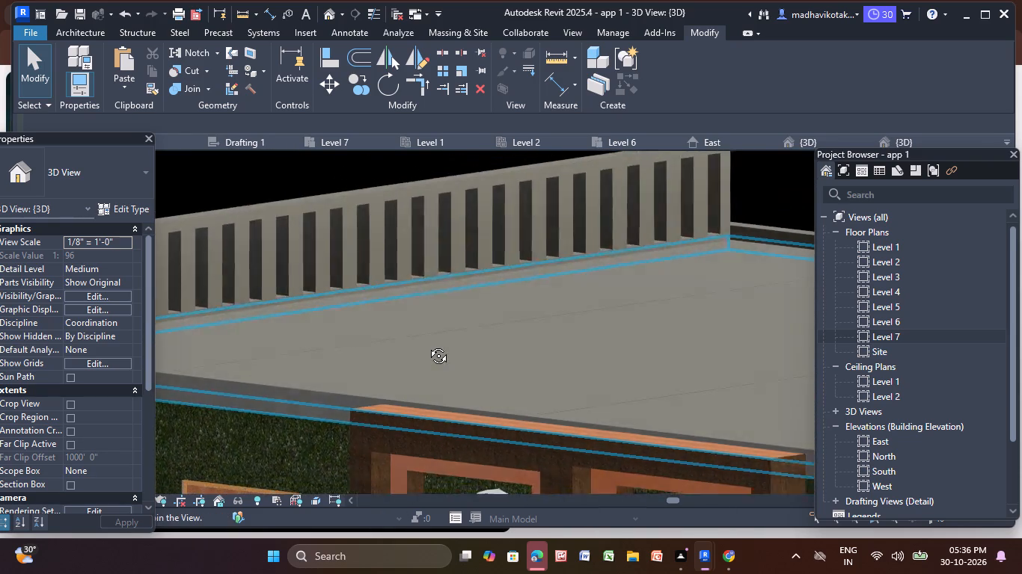
shift+middle_drag(427, 345, 364, 373)
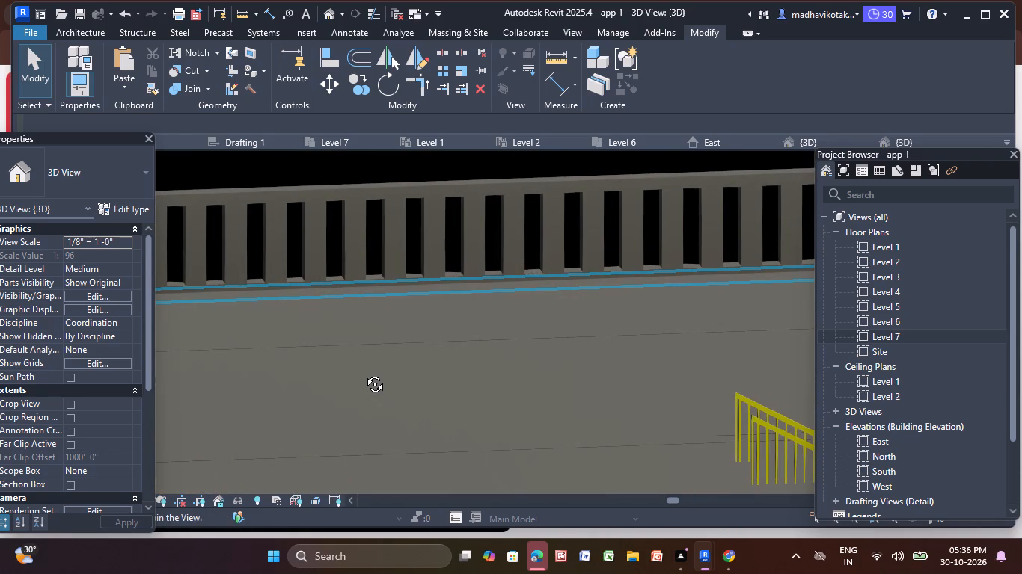
shift+middle_drag(364, 373, 338, 352)
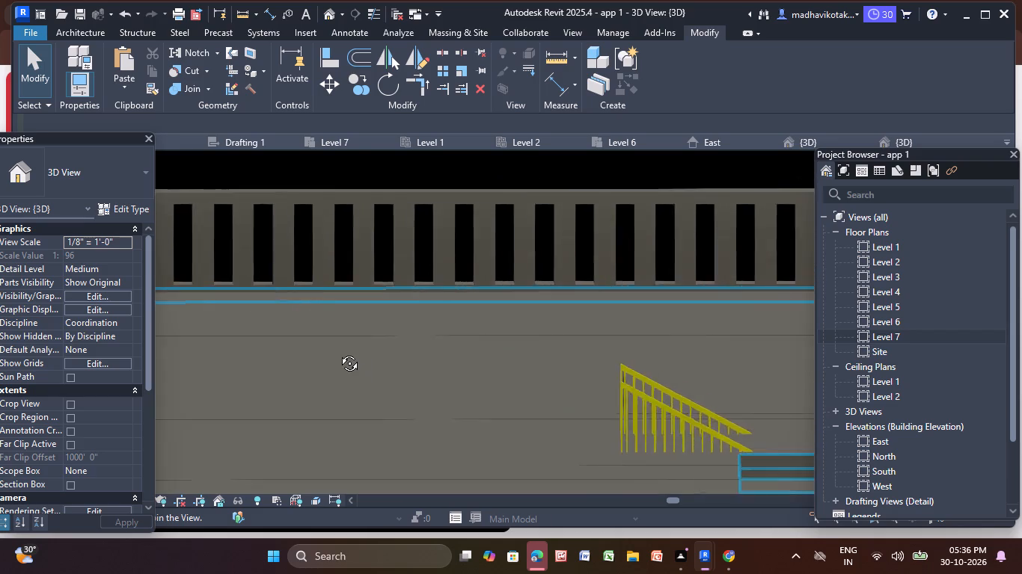
shift+middle_drag(338, 352, 319, 347)
scroll(319, 347, down, 3)
middle_drag(319, 347, 322, 371)
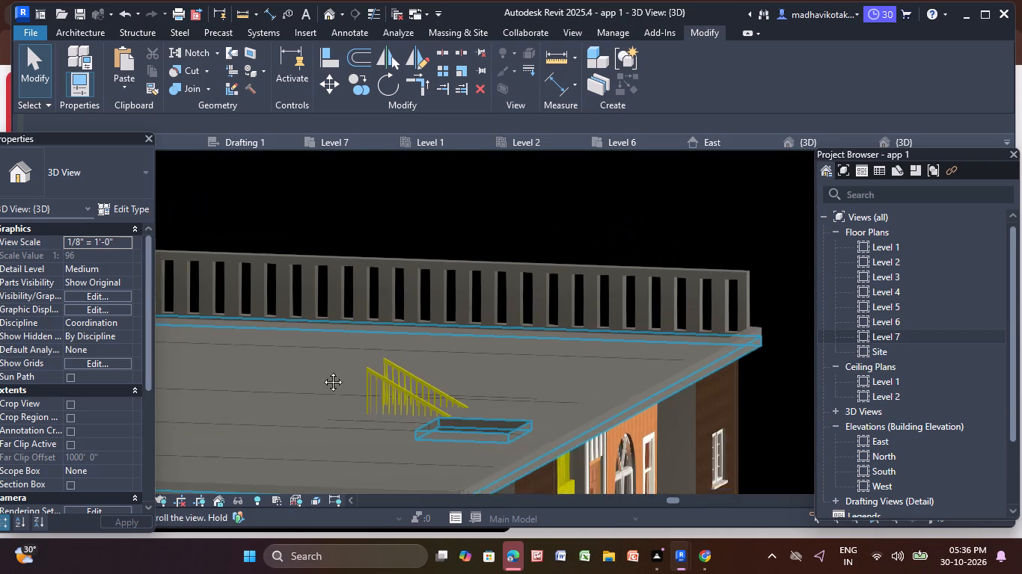
middle_drag(322, 371, 370, 421)
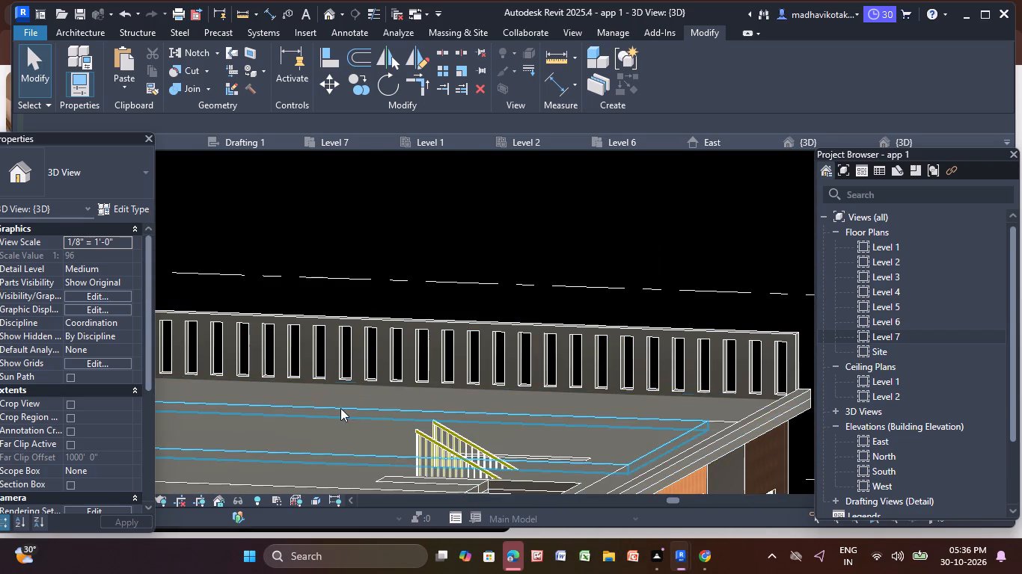
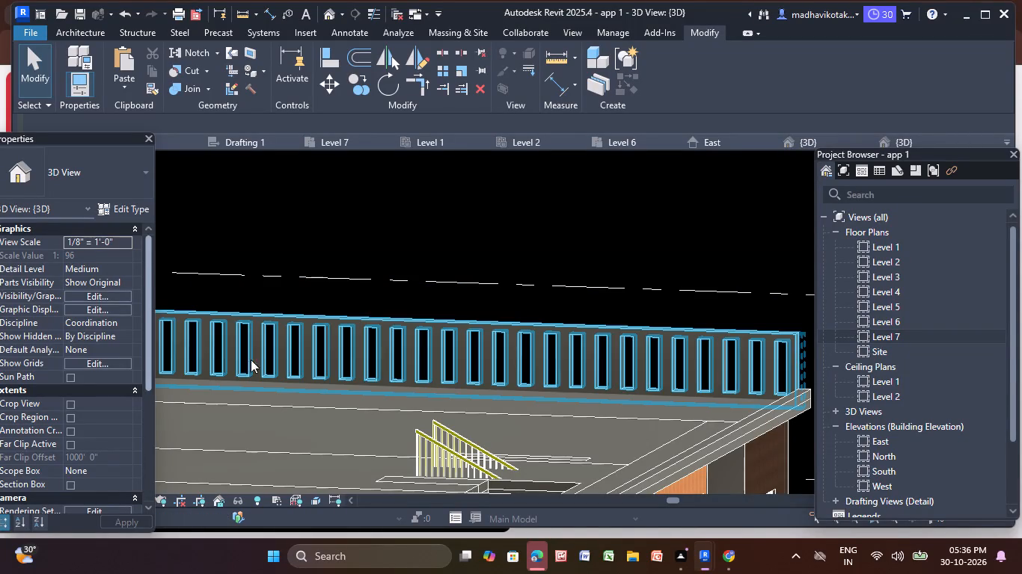
Examine the slotted parapet and the remaining roof edges from several sides of the building.
scroll(67, 290, down, 3)
scroll(276, 249, down, 6)
scroll(333, 301, down, 3)
middle_drag(334, 303, 352, 310)
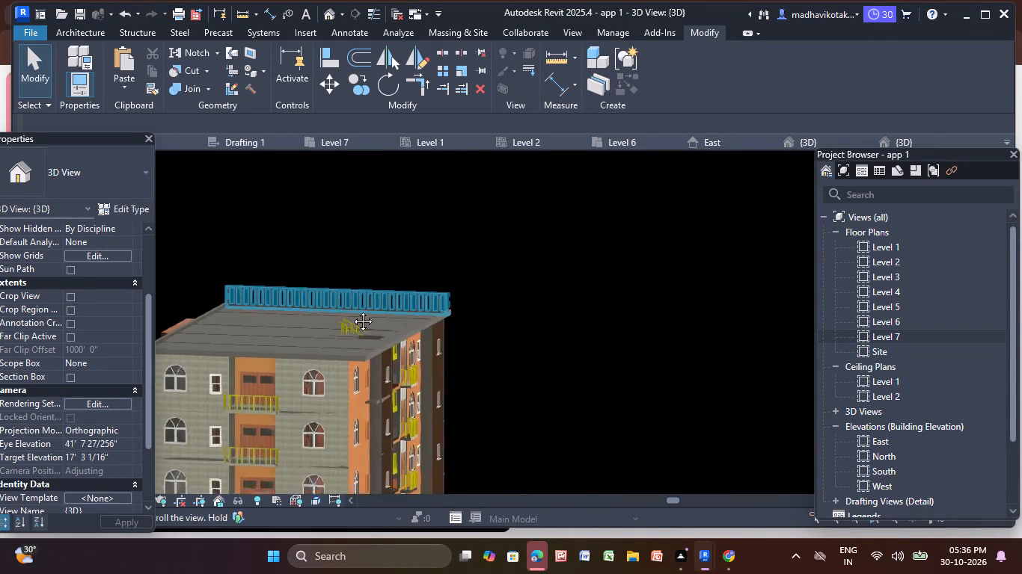
middle_drag(352, 310, 480, 308)
shift+middle_drag(404, 357, 435, 356)
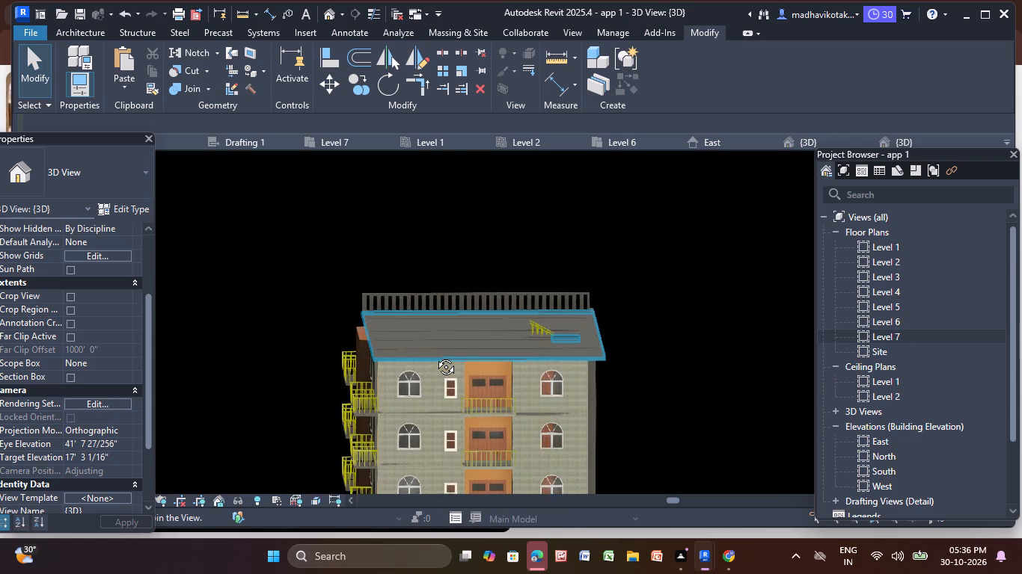
shift+middle_drag(435, 356, 472, 360)
scroll(400, 335, up, 5)
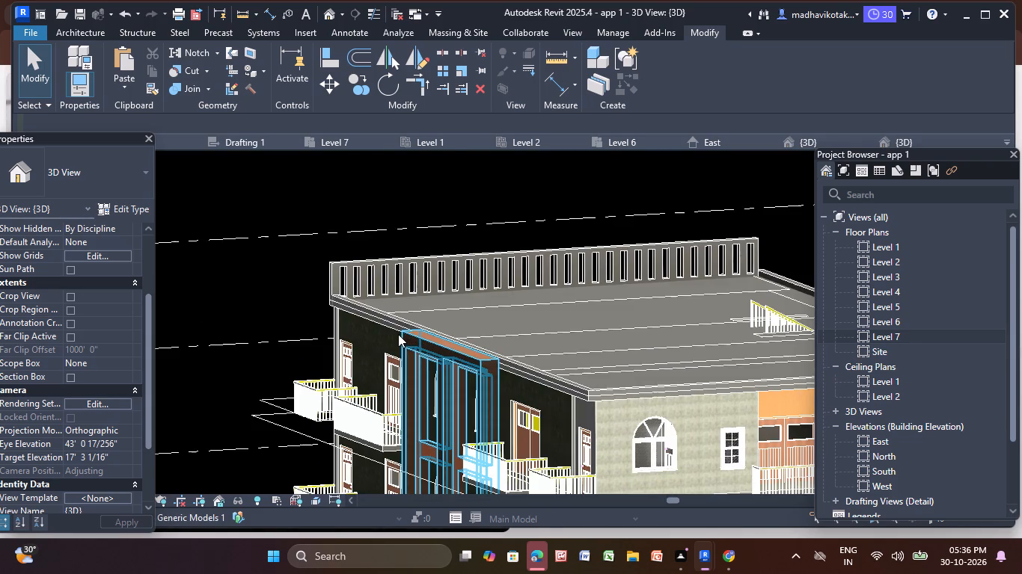
middle_drag(387, 345, 386, 345)
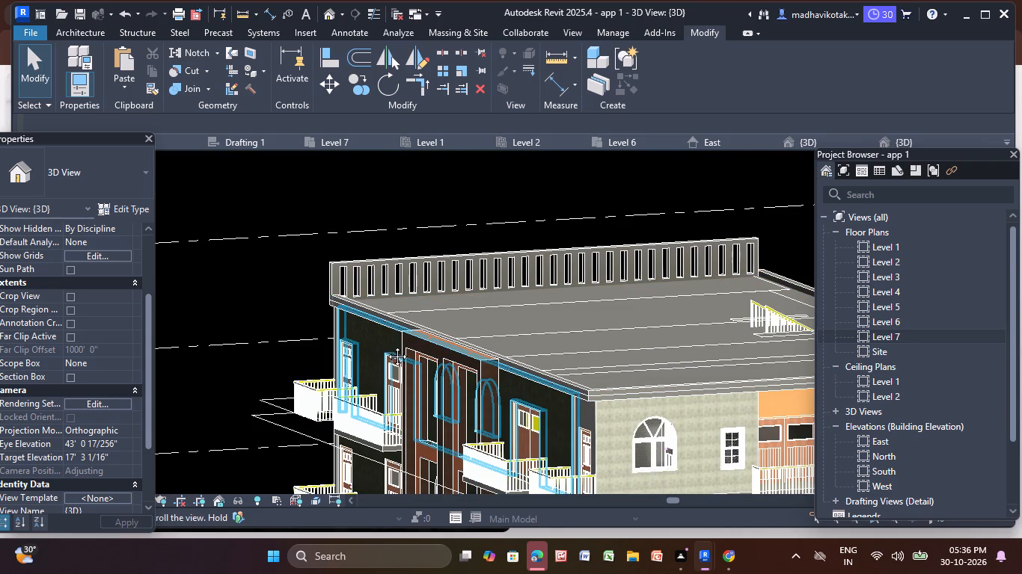
middle_drag(386, 345, 278, 321)
scroll(280, 305, up, 4)
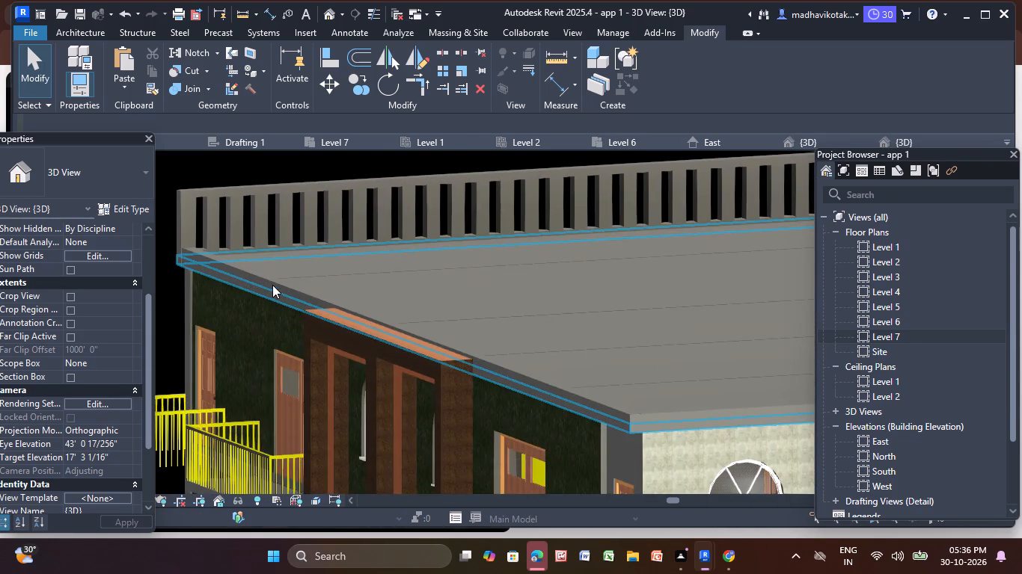
Delete the low Generic - 9" w wall along the long roof edge above the green facade with the arched windows.
middle_drag(264, 359, 397, 368)
scroll(385, 365, down, 5)
middle_drag(364, 356, 293, 354)
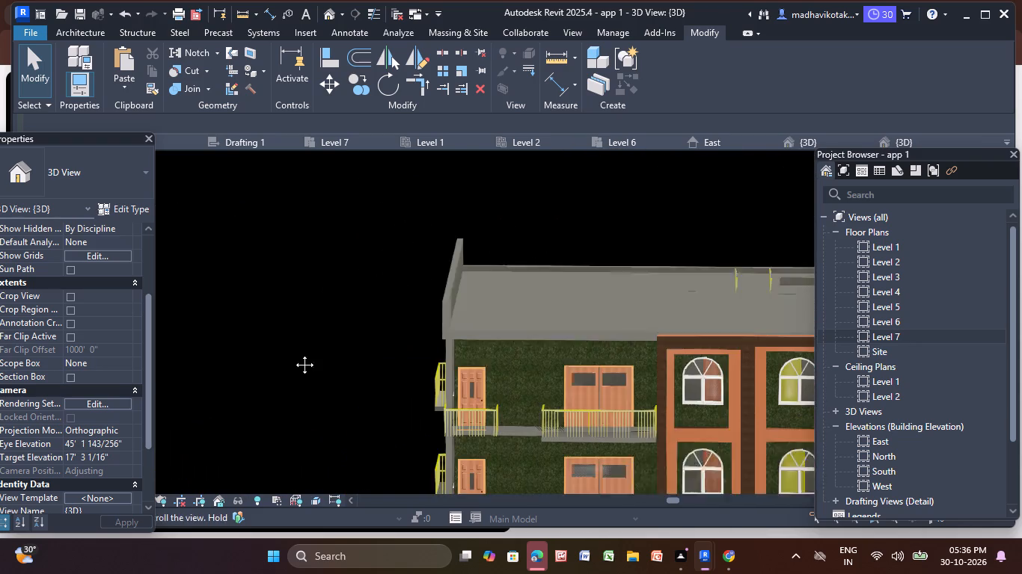
middle_drag(293, 354, 110, 321)
scroll(337, 256, up, 5)
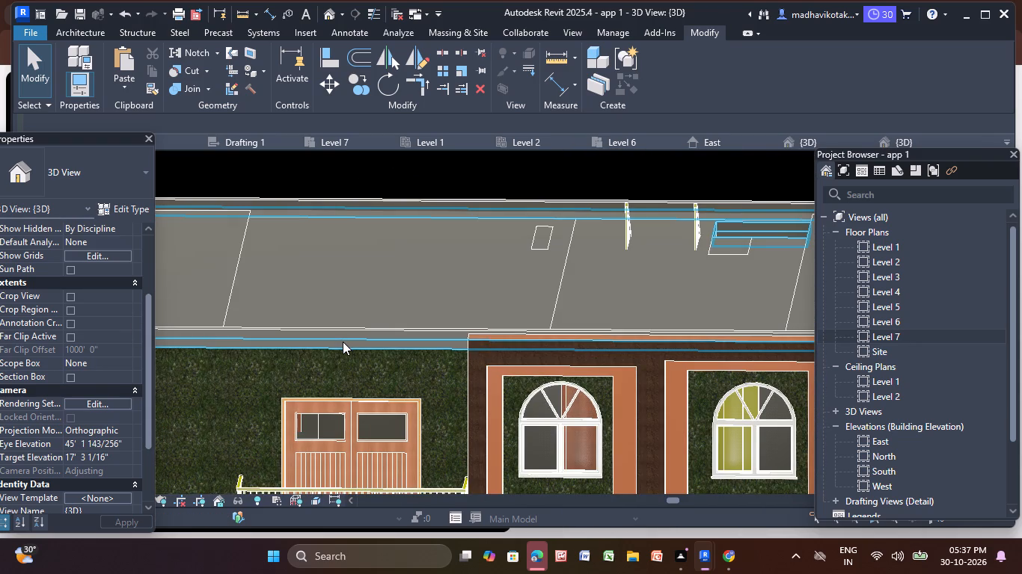
click(340, 348)
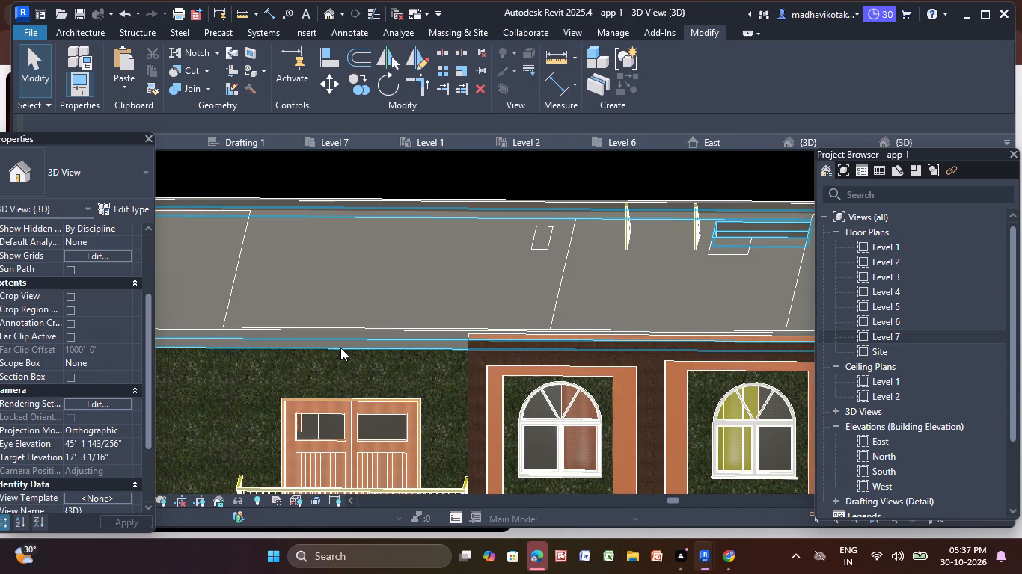
key(Escape)
scroll(352, 333, up, 4)
click(350, 336)
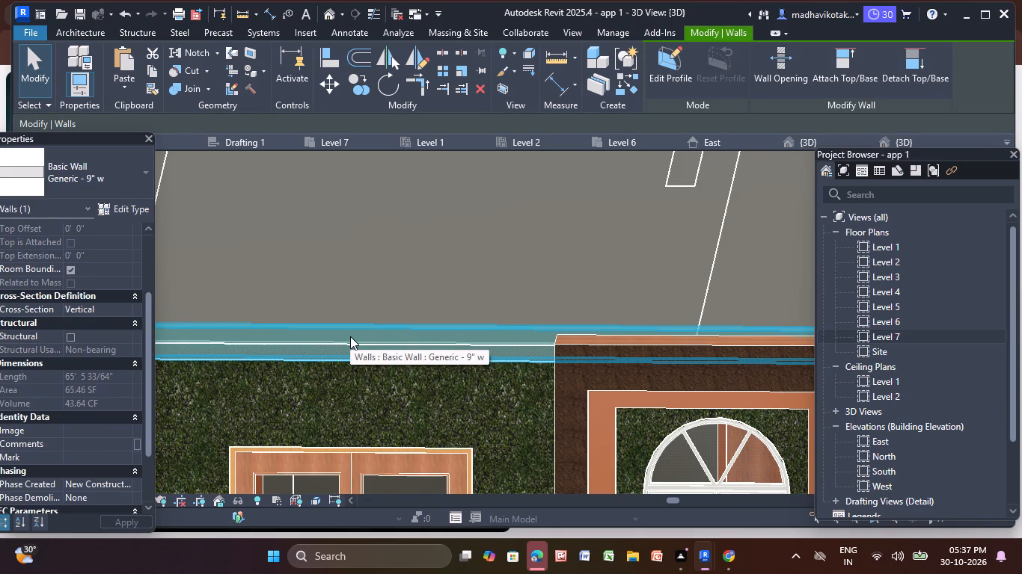
key(Delete)
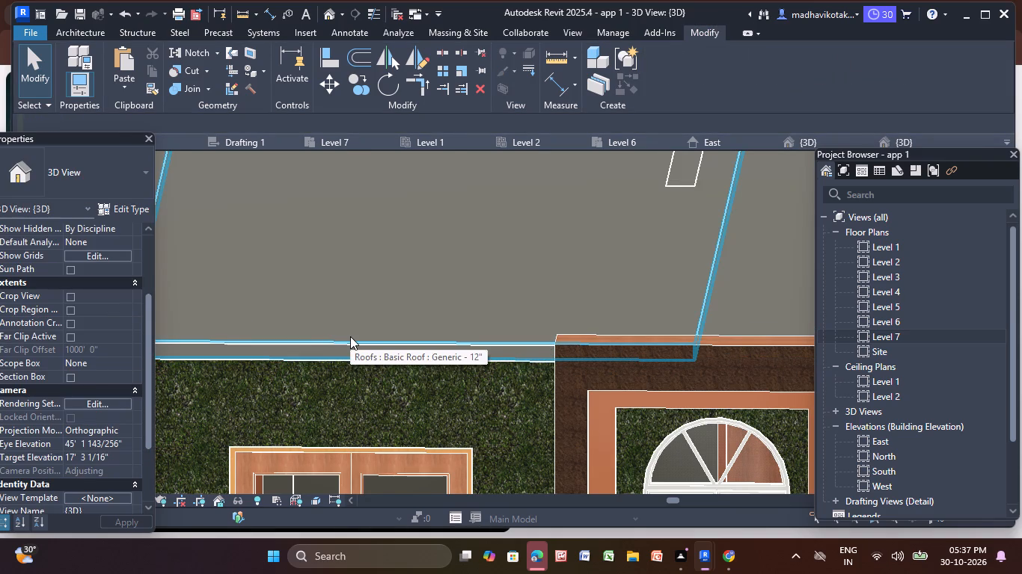
Copy the slotted parapet wall along the building's long side to the roof's opposite end, over the low wall there.
scroll(391, 261, down, 9)
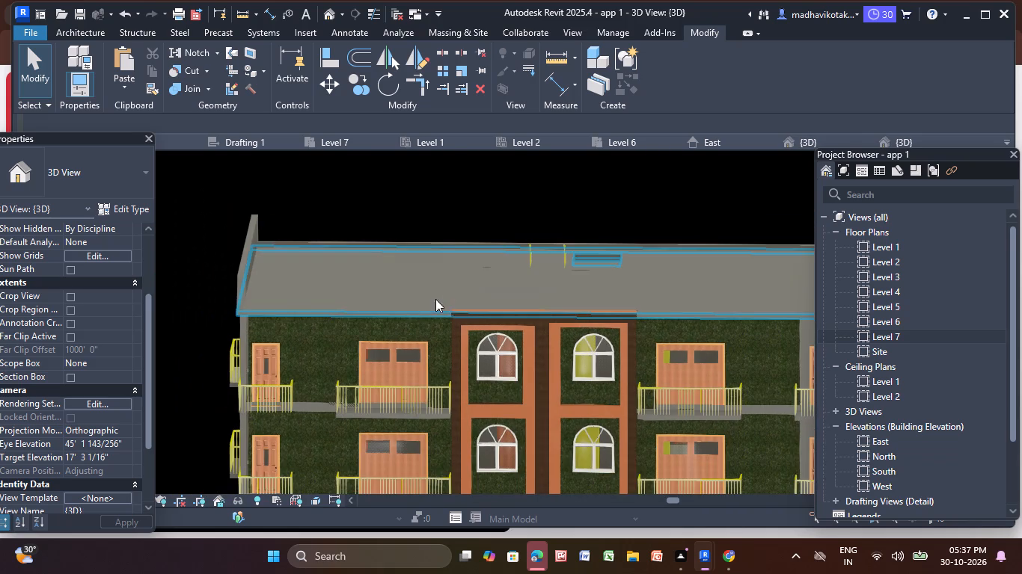
middle_drag(506, 297, 403, 312)
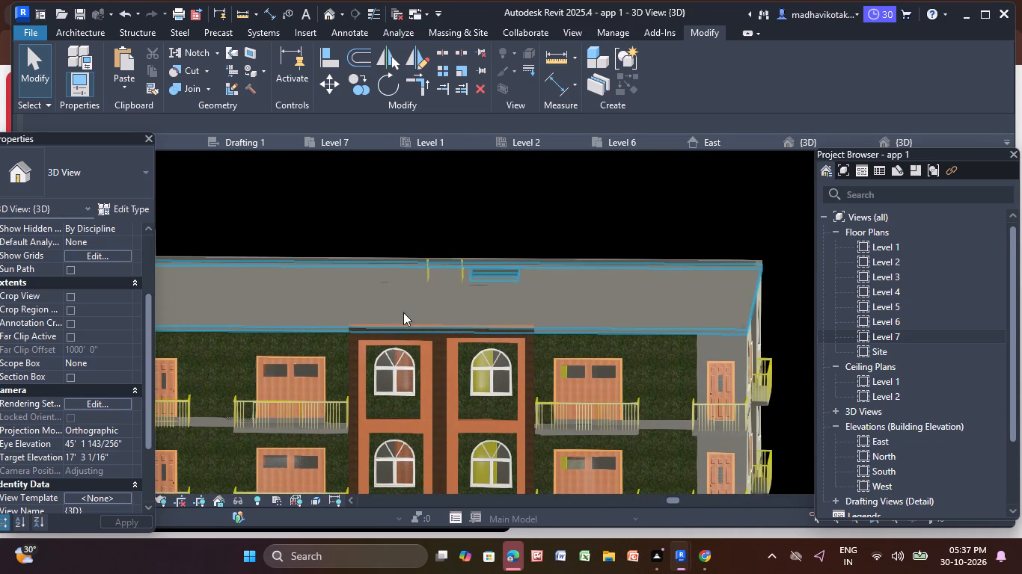
middle_drag(431, 371, 439, 338)
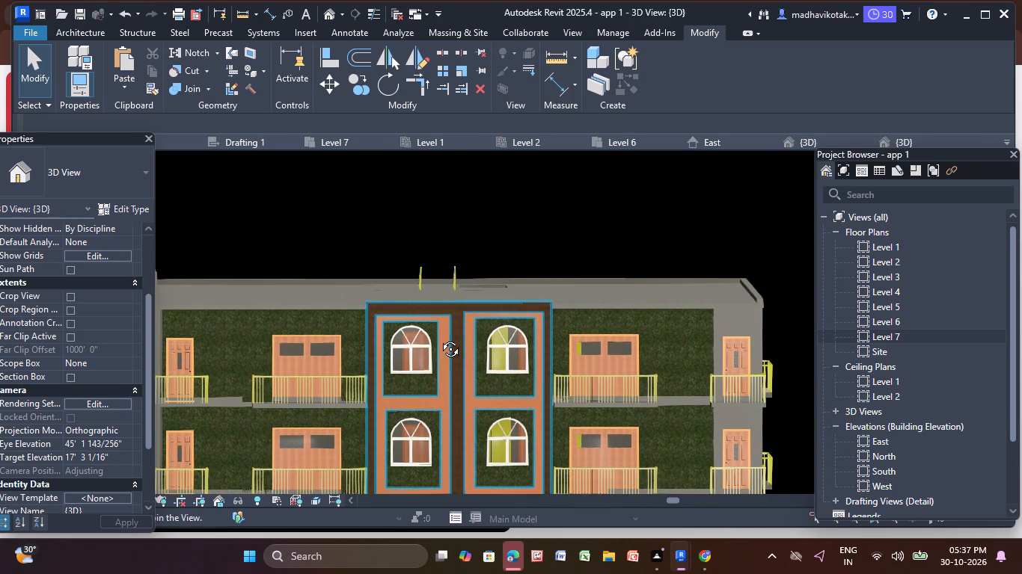
middle_drag(439, 338, 439, 339)
scroll(439, 339, down, 4)
middle_drag(439, 339, 521, 358)
scroll(359, 318, up, 5)
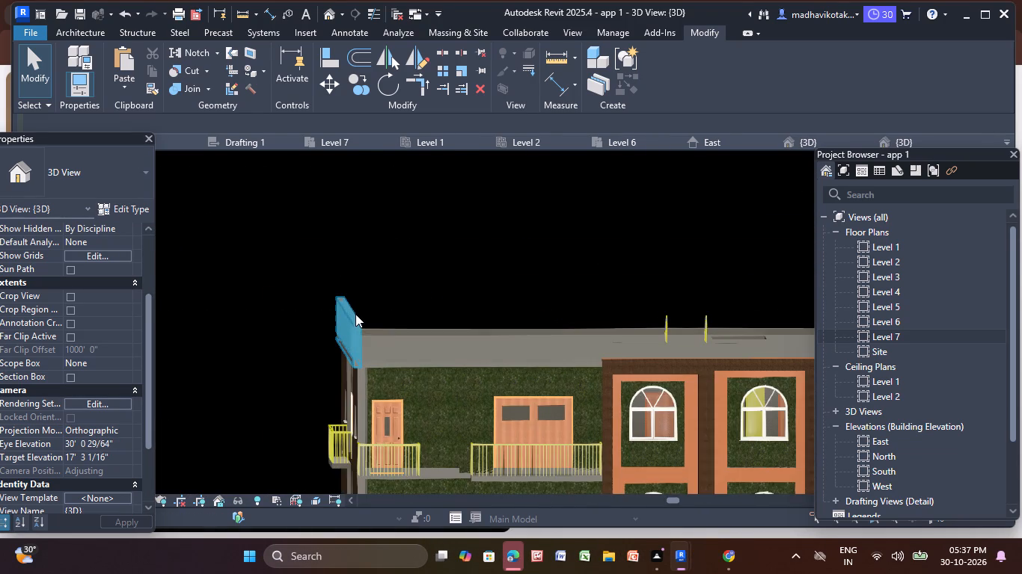
click(355, 314)
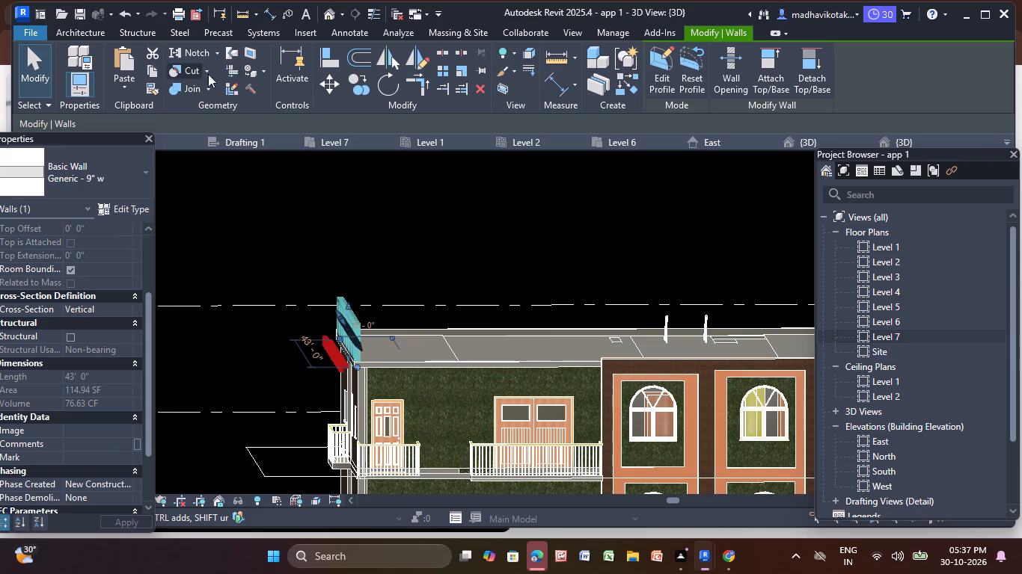
click(358, 85)
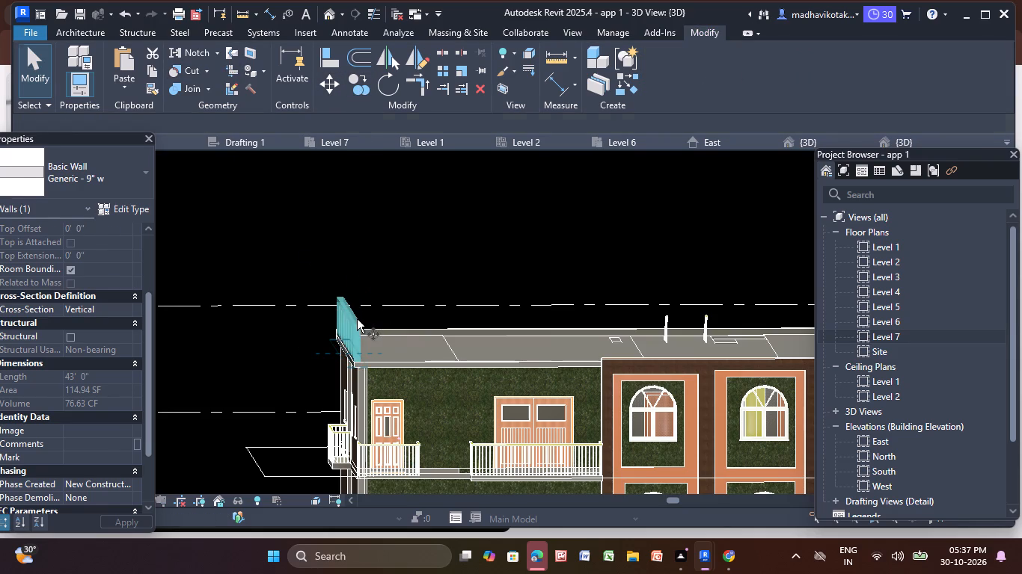
click(349, 324)
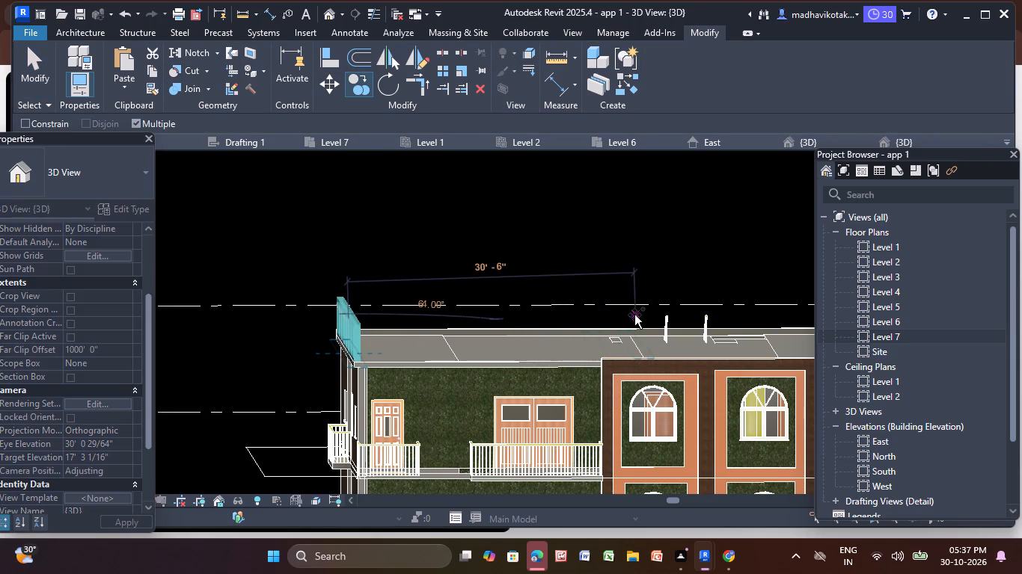
middle_drag(634, 315, 198, 422)
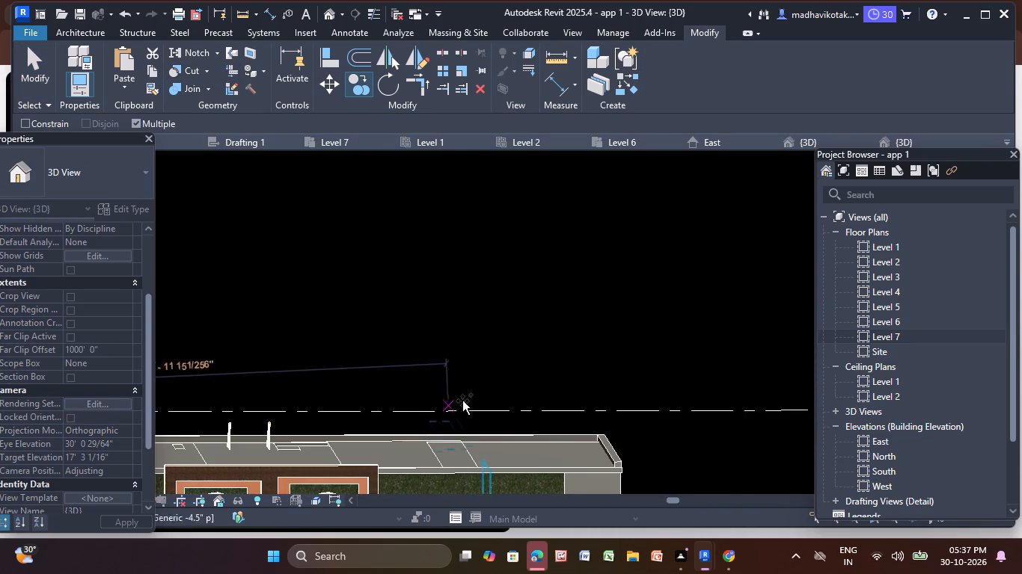
scroll(576, 381, up, 7)
middle_drag(590, 394, 456, 246)
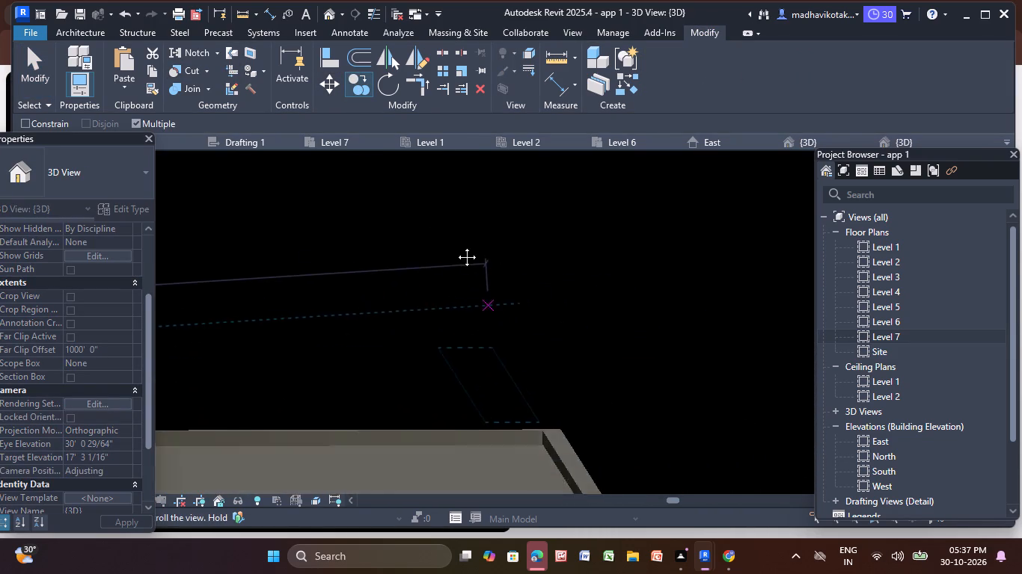
middle_drag(456, 246, 400, 189)
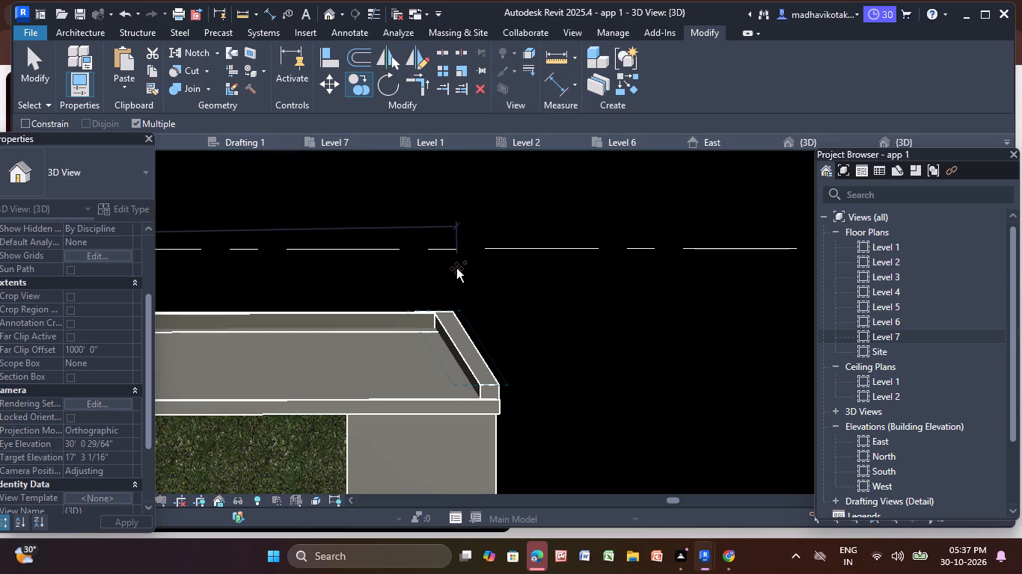
click(456, 268)
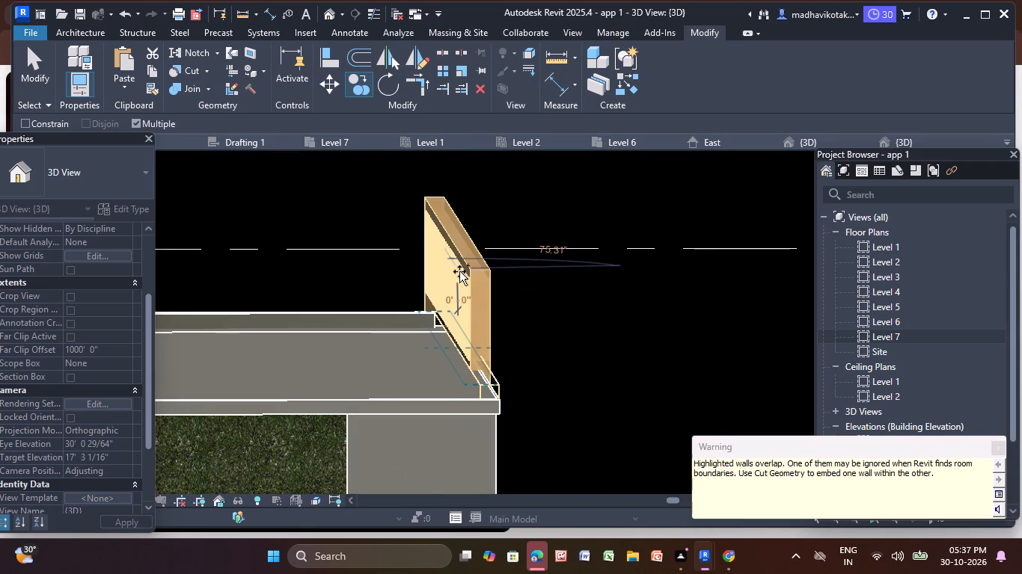
key(Escape)
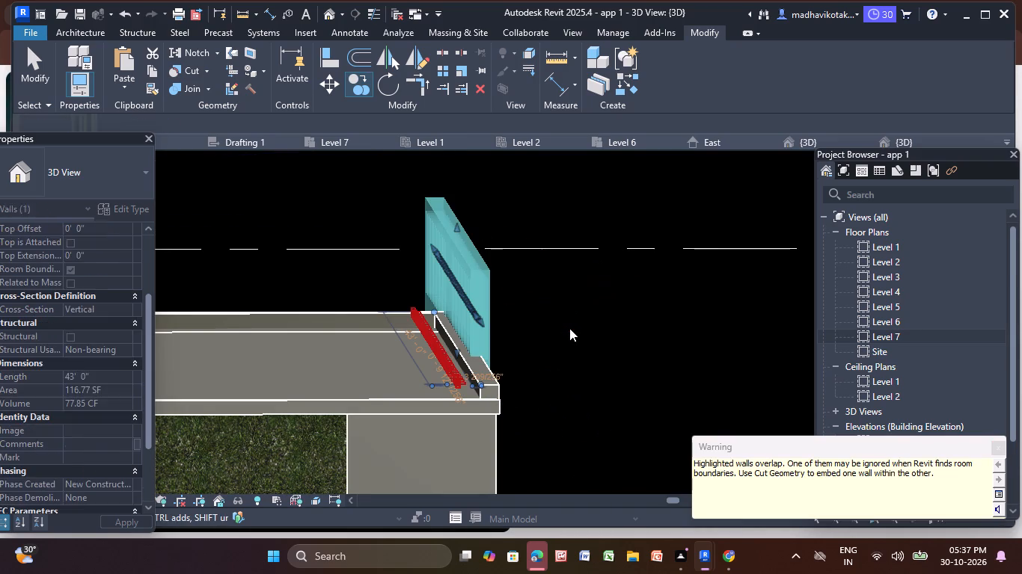
key(Escape)
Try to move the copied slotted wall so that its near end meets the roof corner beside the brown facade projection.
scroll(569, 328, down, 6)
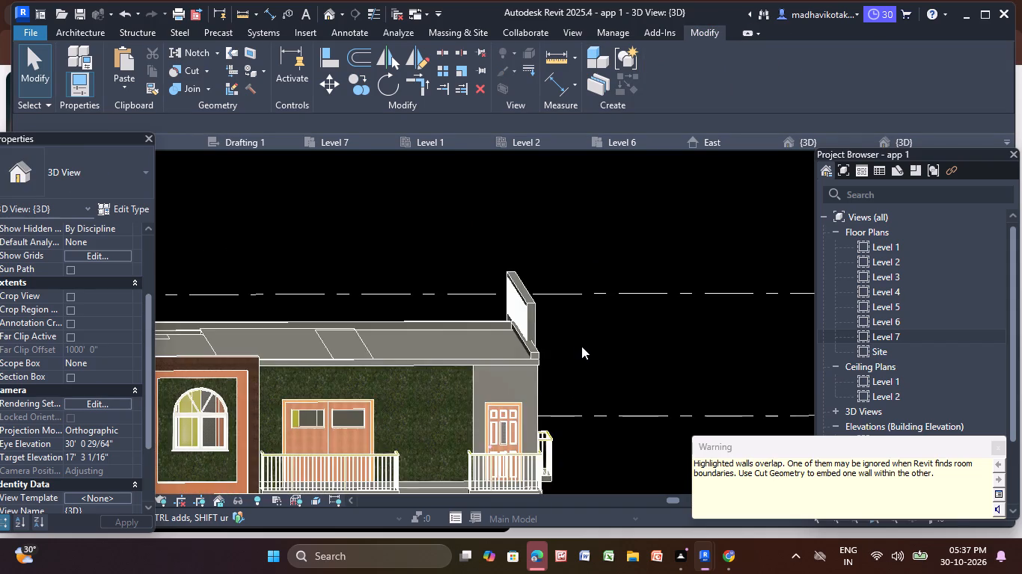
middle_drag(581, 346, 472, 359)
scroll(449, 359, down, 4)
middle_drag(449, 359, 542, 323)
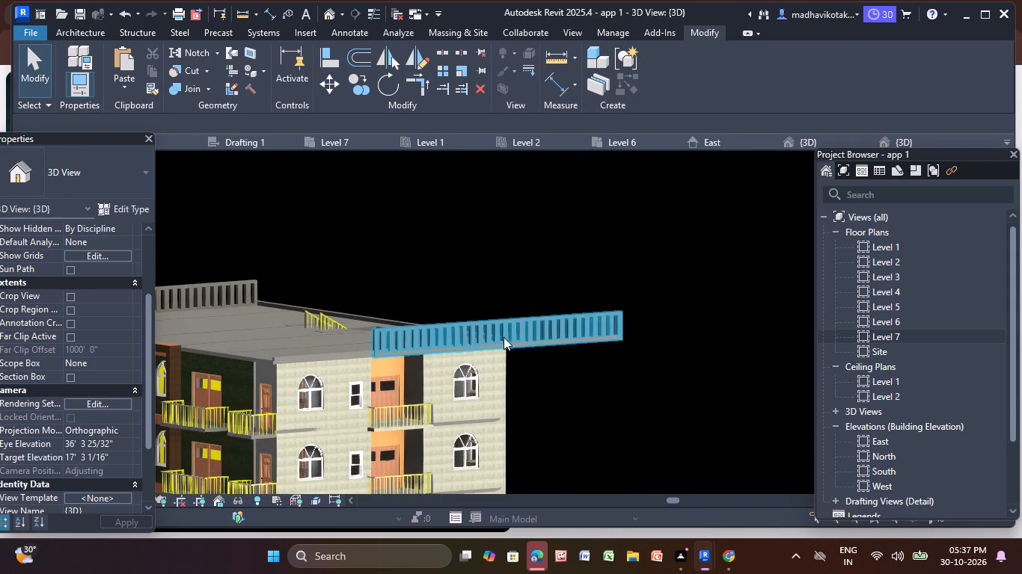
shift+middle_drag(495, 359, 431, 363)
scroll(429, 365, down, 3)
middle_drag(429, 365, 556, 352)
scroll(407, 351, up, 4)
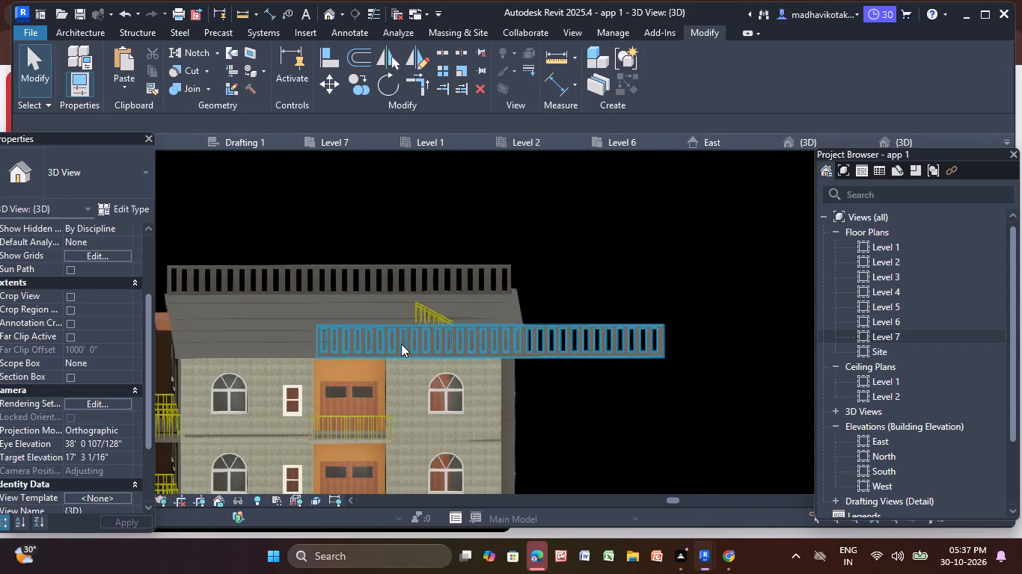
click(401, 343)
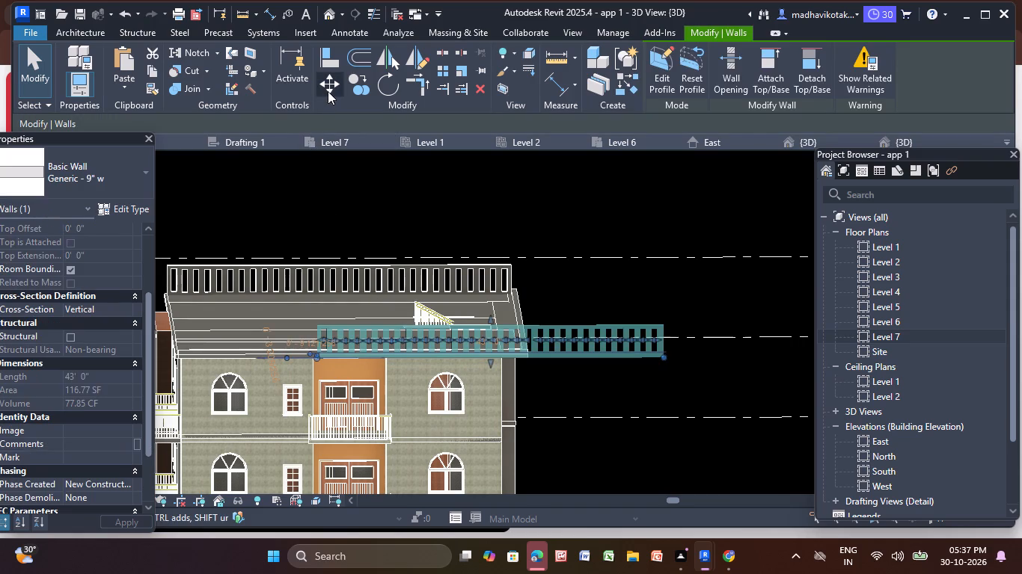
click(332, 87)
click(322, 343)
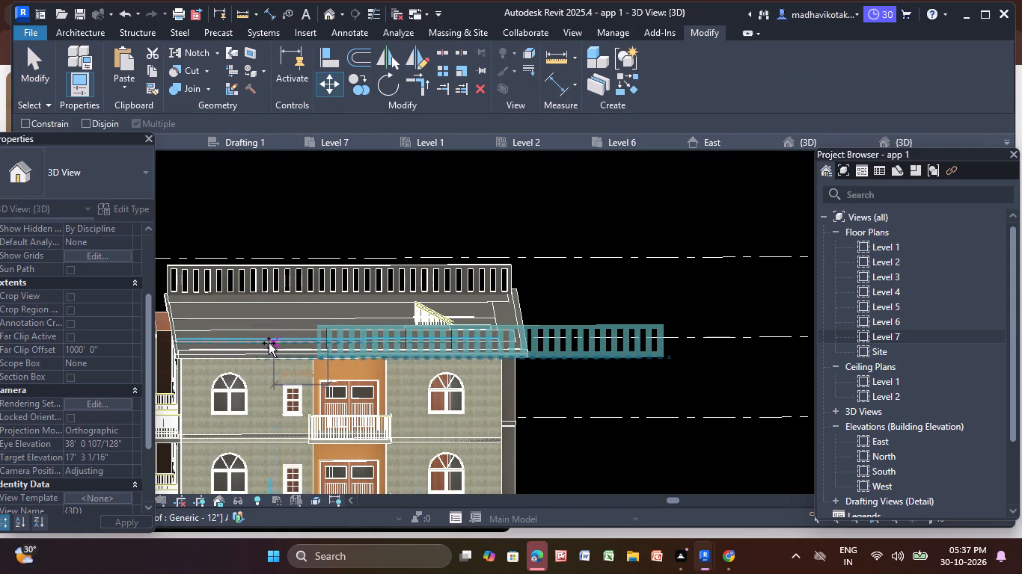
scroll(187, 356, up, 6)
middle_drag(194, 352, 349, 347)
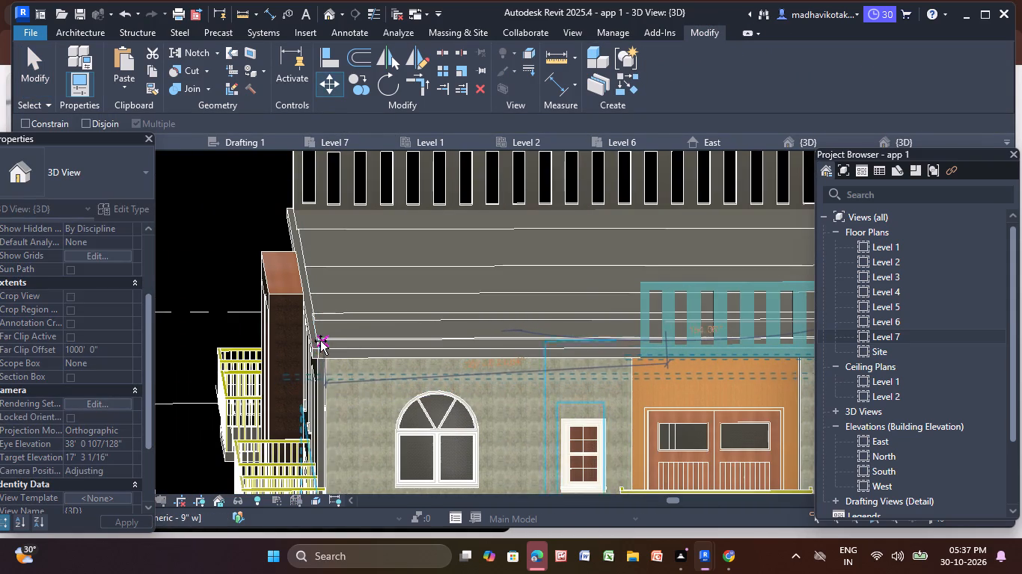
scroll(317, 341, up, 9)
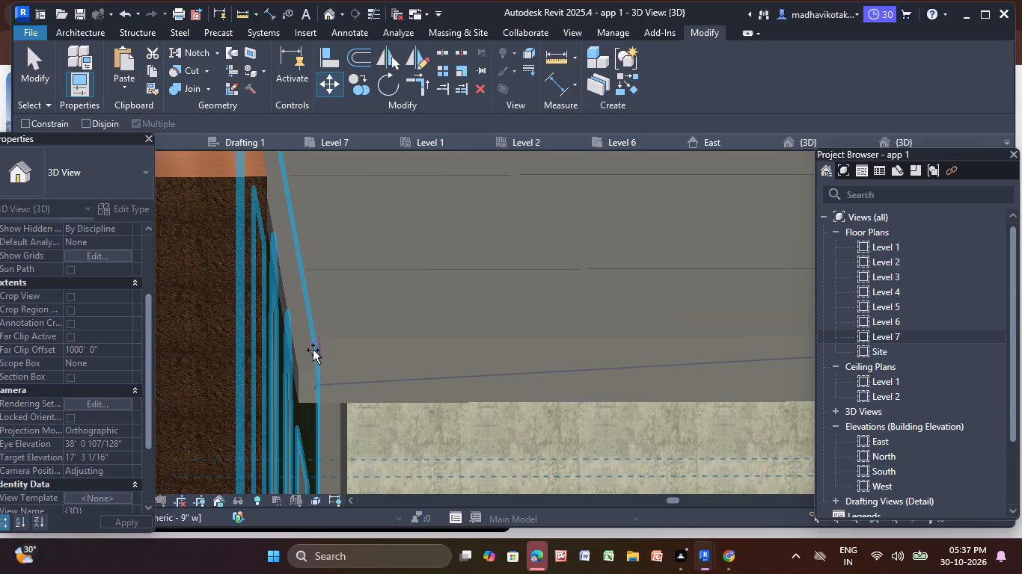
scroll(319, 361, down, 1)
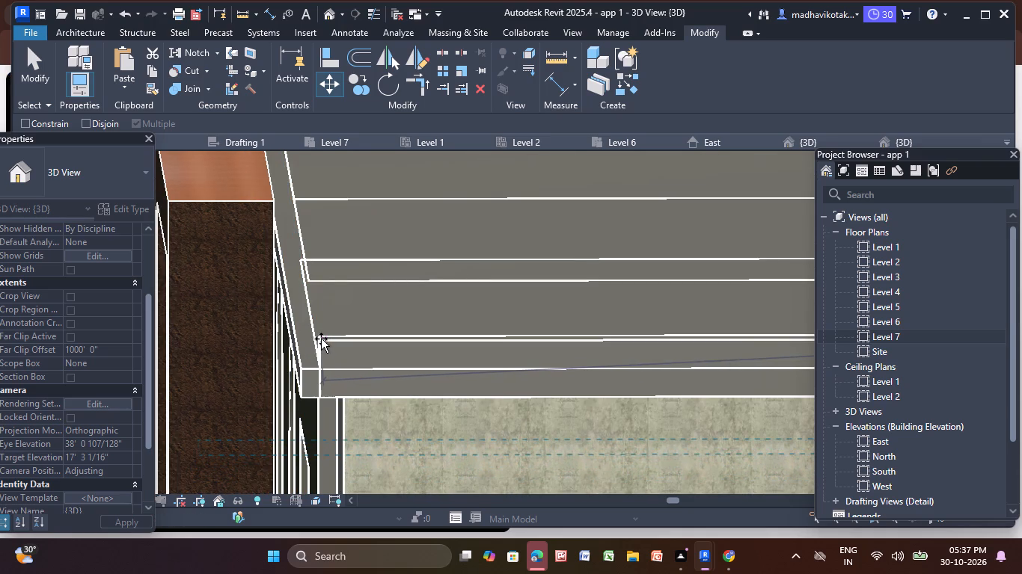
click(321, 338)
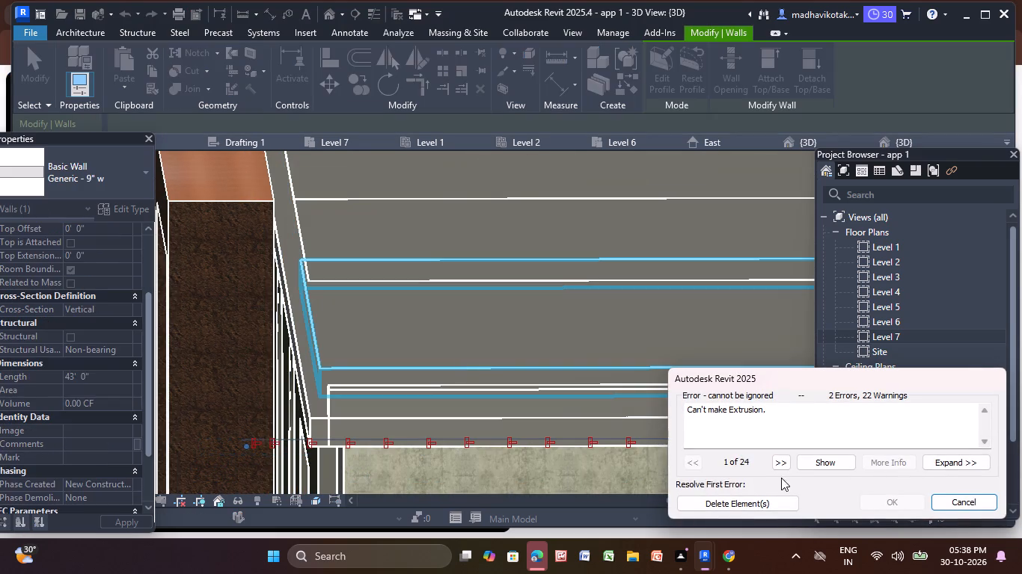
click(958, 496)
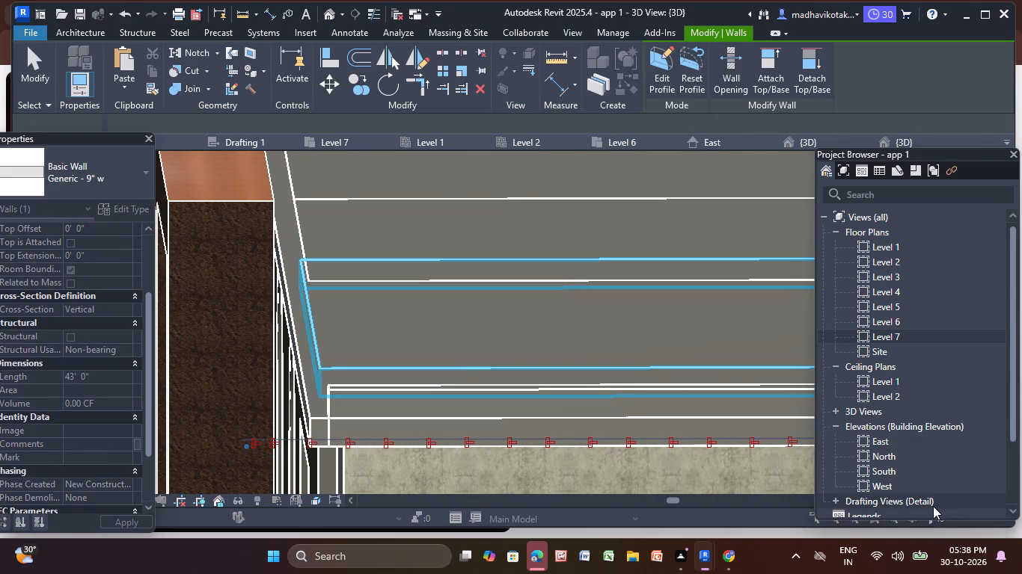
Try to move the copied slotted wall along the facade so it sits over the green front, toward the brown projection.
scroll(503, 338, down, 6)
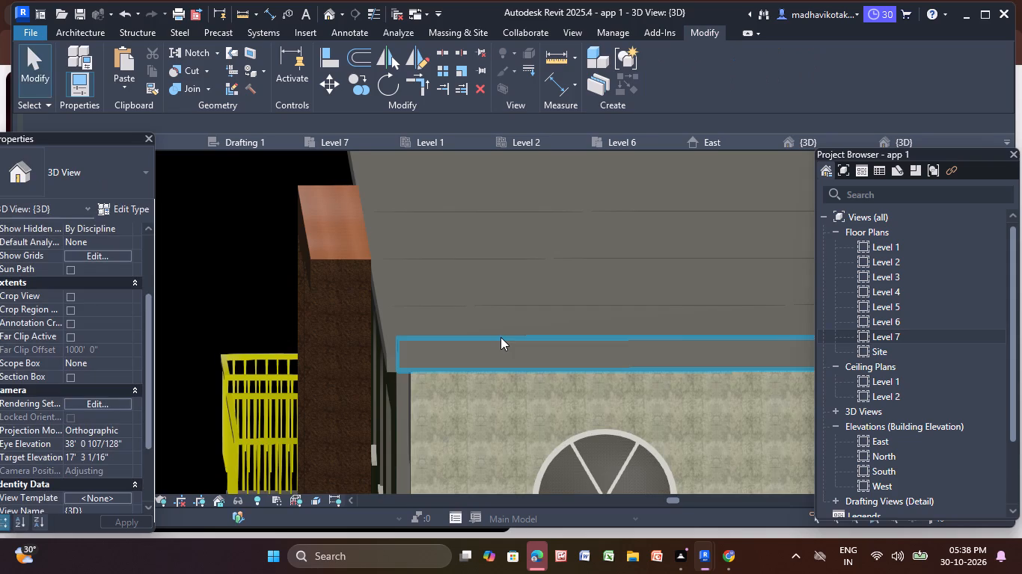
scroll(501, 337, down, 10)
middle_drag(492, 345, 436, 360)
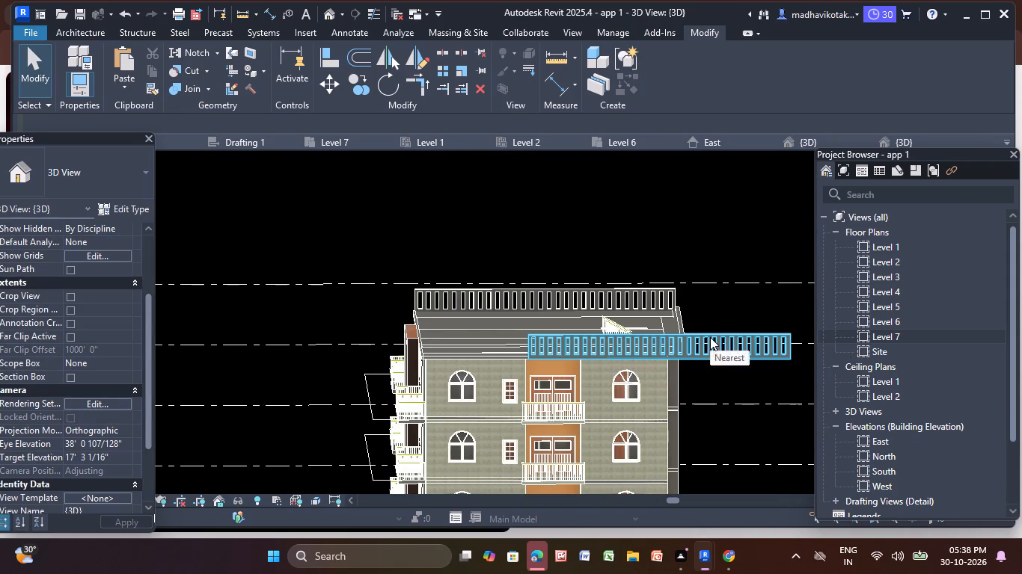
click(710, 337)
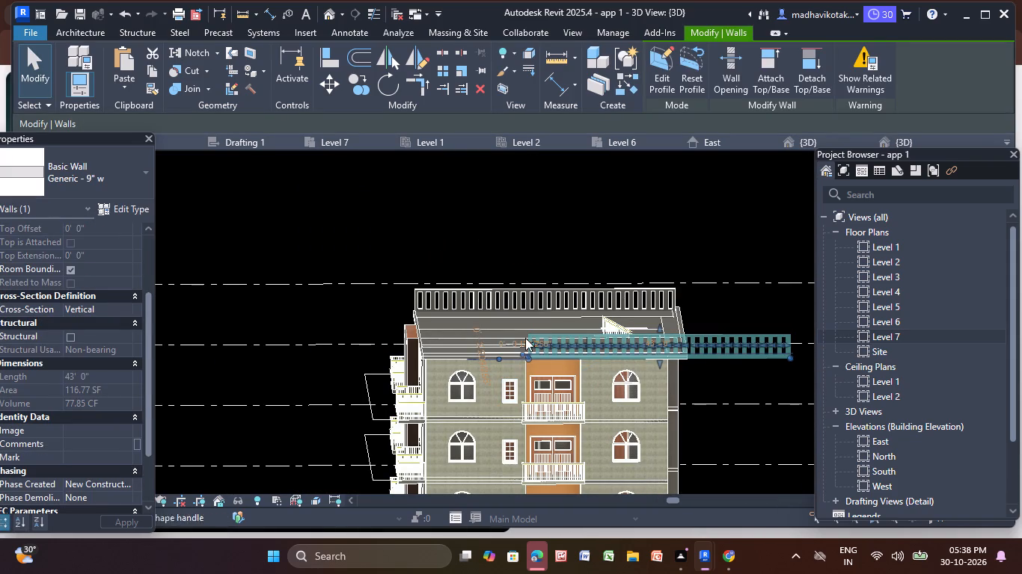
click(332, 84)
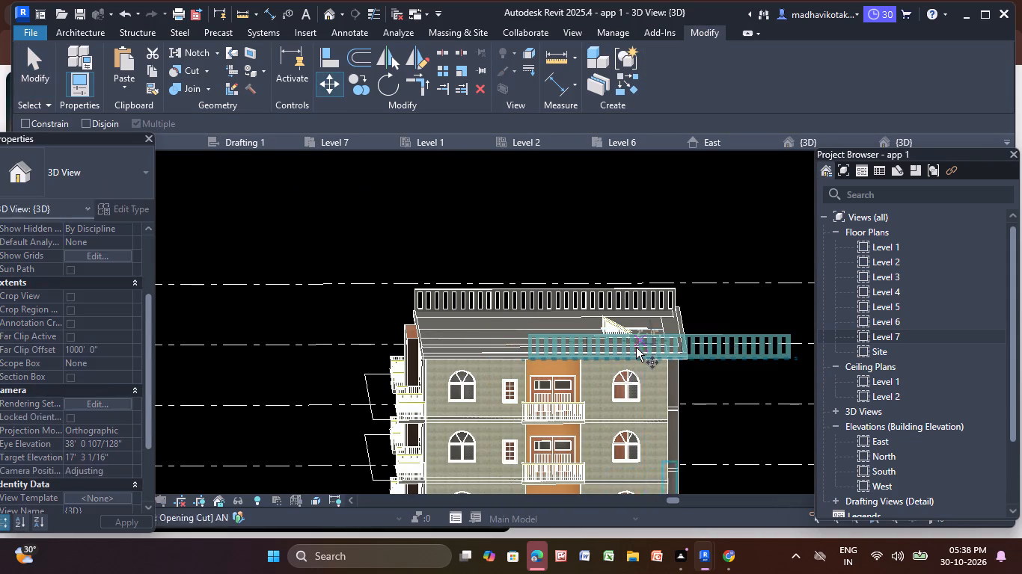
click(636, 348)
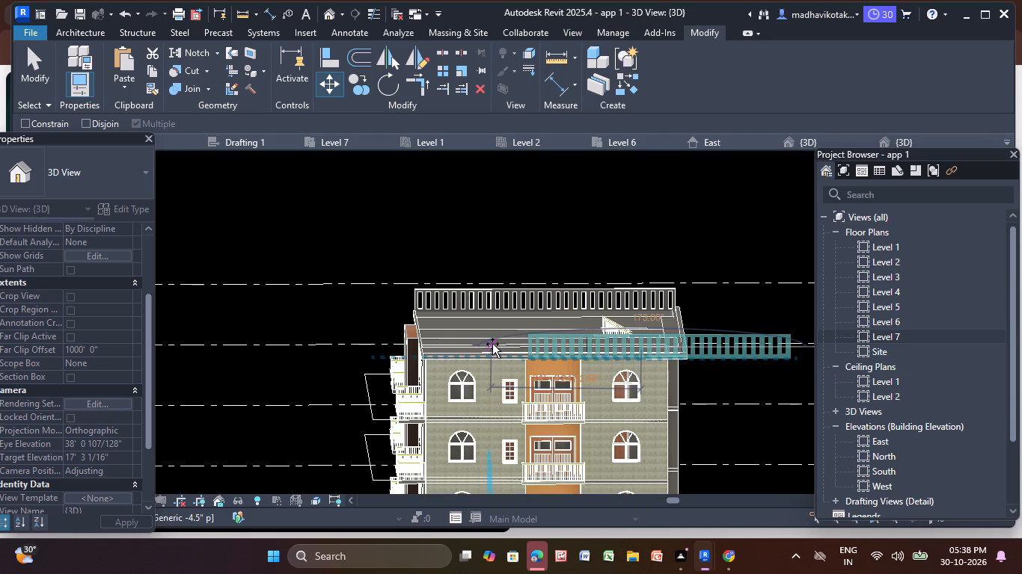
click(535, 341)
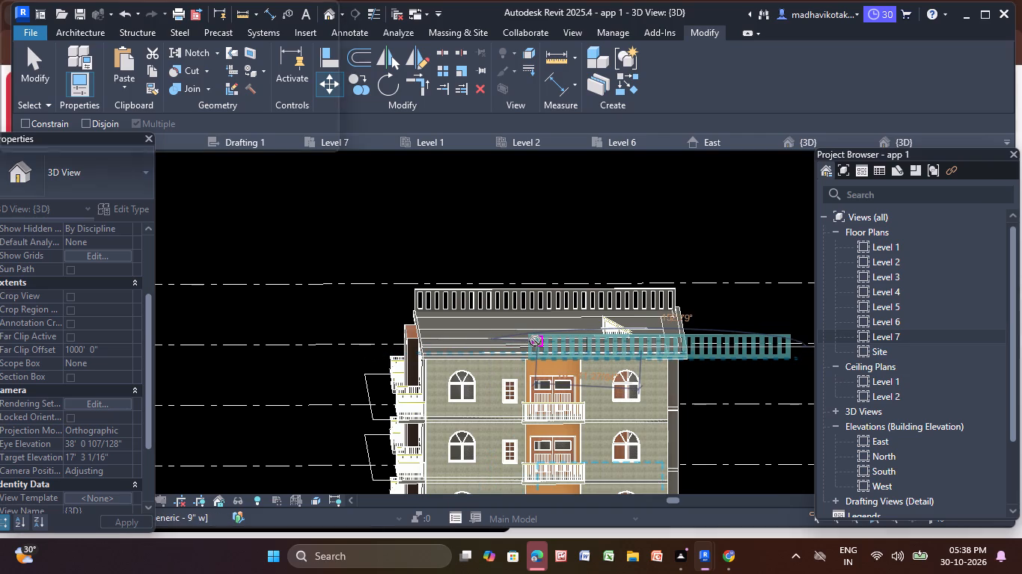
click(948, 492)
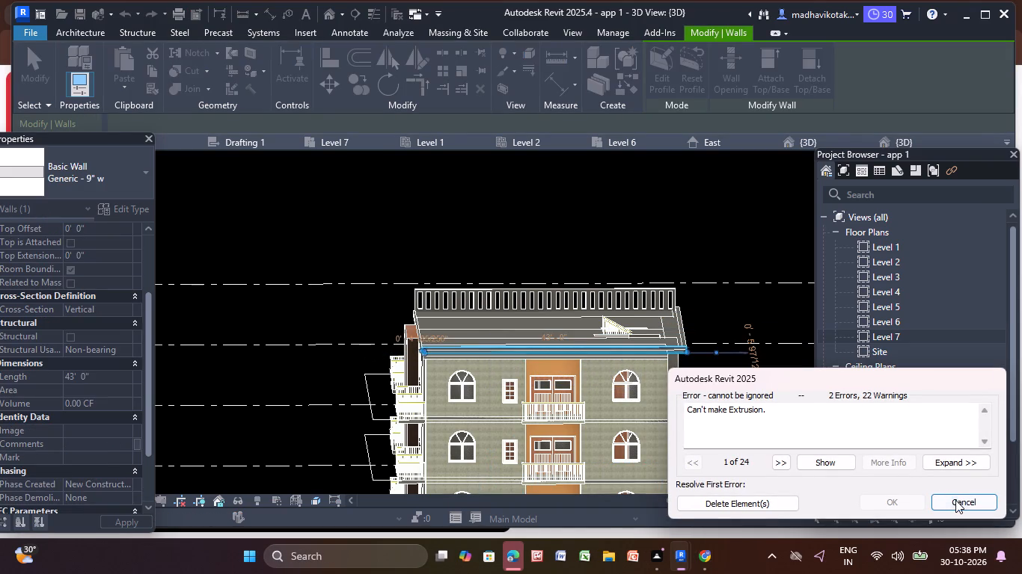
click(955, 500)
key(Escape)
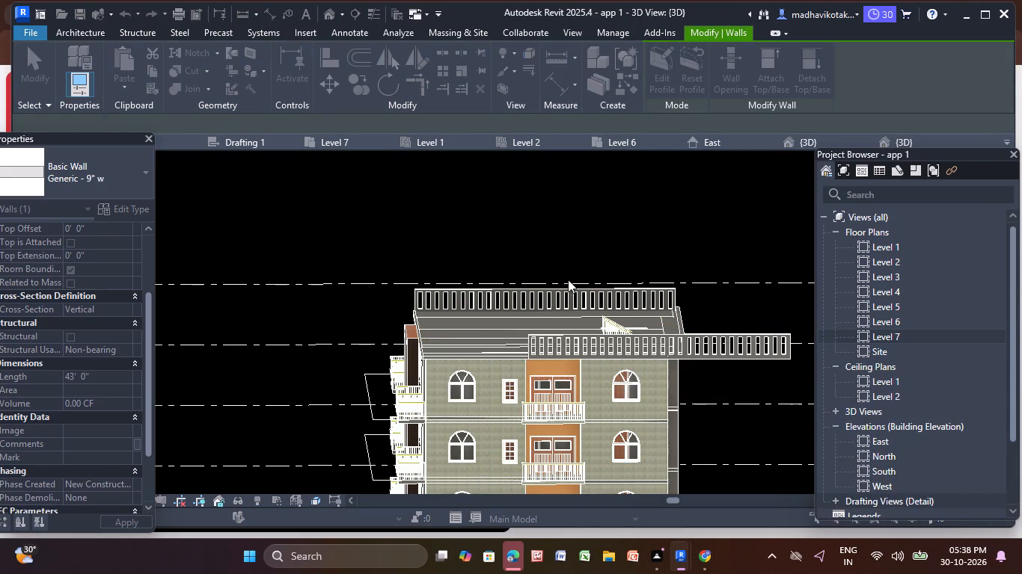
Delete the misplaced copy of the slotted wall above the green facade.
click(664, 344)
key(Delete)
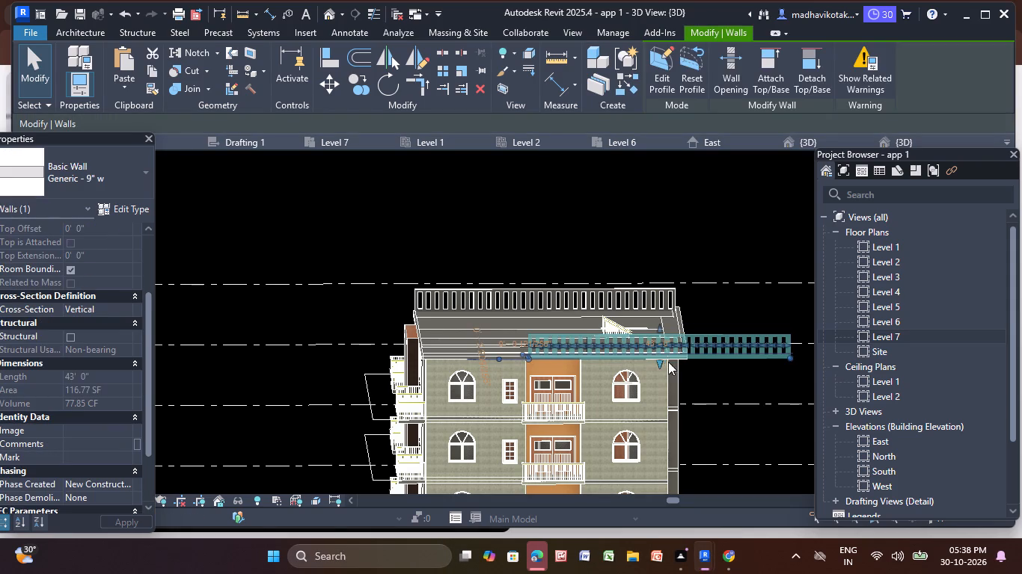
Raise the top of the low Generic - 9" w wall above the green facade to form a tall solid parapet.
scroll(589, 348, up, 5)
scroll(509, 382, up, 4)
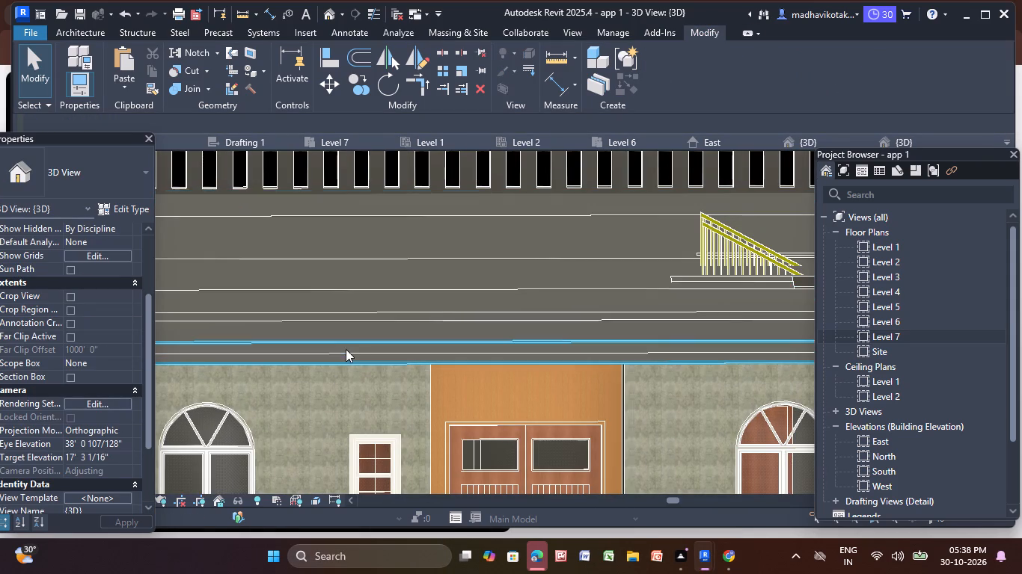
click(351, 345)
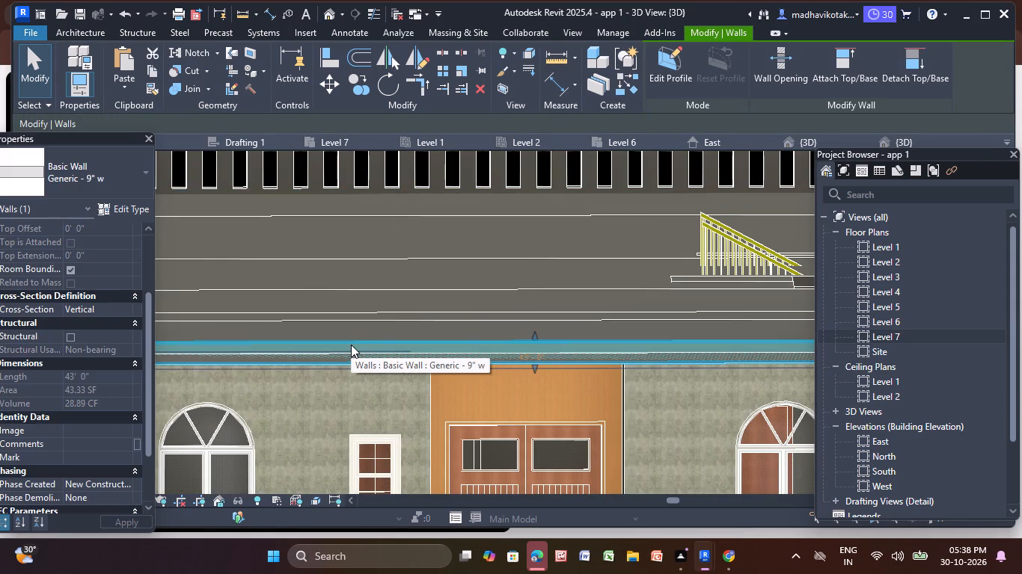
drag(530, 333, 510, 228)
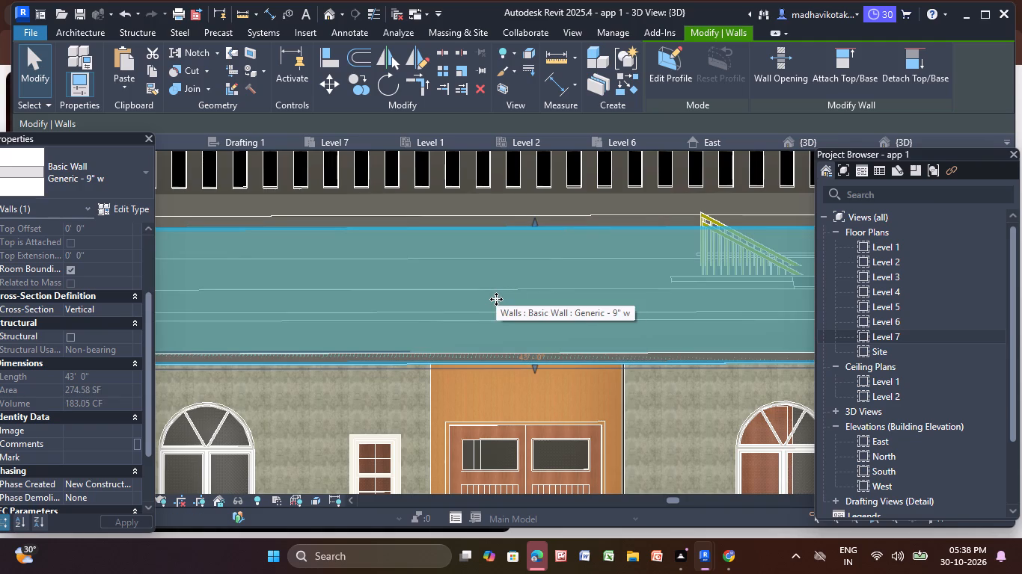
key(Escape)
key(Escape)
scroll(496, 299, down, 5)
middle_drag(496, 300, 568, 293)
middle_drag(555, 302, 554, 303)
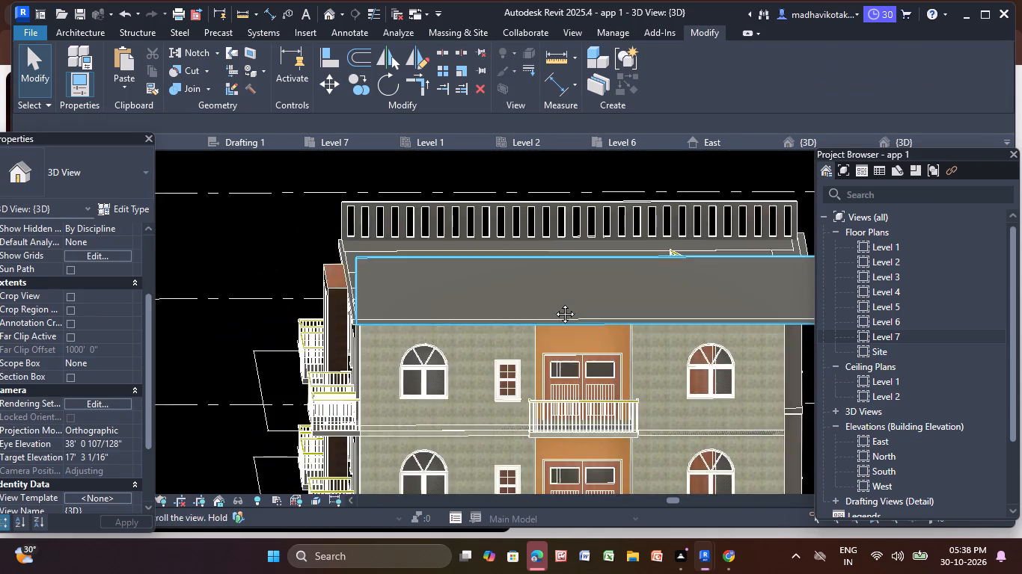
middle_drag(554, 303, 537, 286)
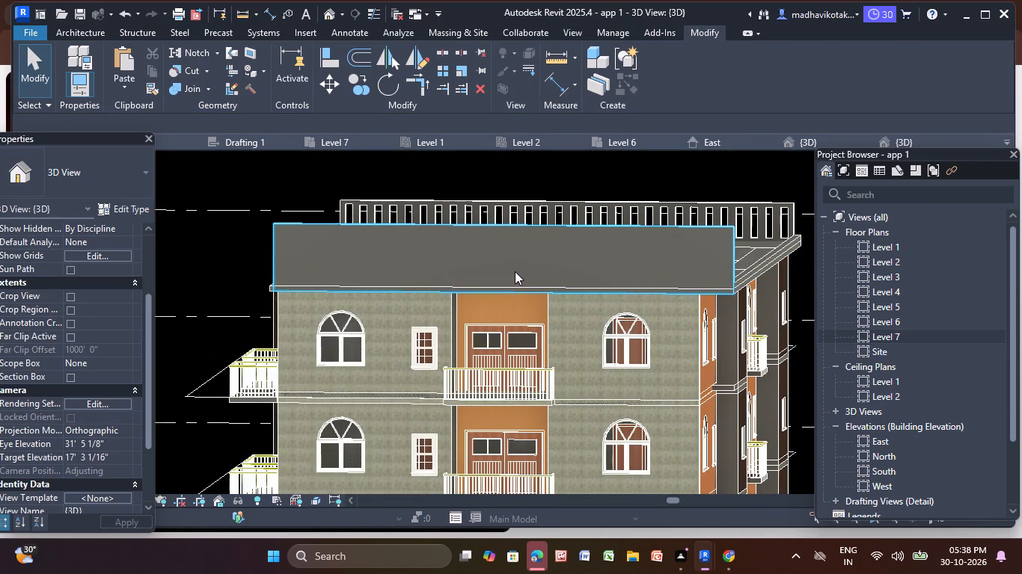
Set the temporary dimension at the raised parapet's end, beside the yellow-railed balconies, to 5'.
click(515, 271)
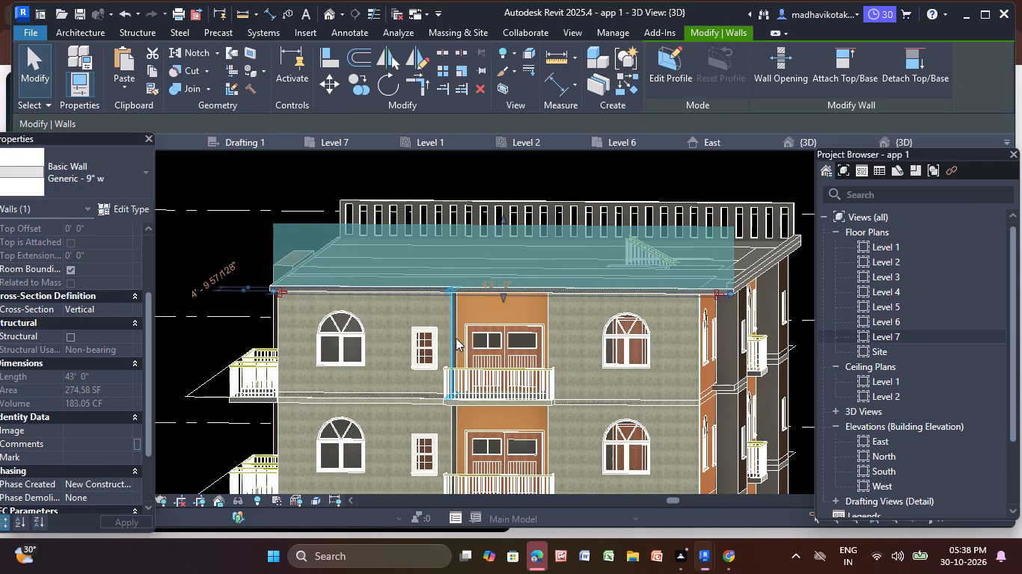
click(233, 265)
key(BackSpace)
key(BackSpace)
key(BackSpace)
key(BackSpace)
key(BackSpace)
key(BackSpace)
key(BackSpace)
key(BackSpace)
key(BackSpace)
key(BackSpace)
key(BackSpace)
key(BackSpace)
key(BackSpace)
key(BackSpace)
key(BackSpace)
key(BackSpace)
key(BackSpace)
key(BackSpace)
key(BackSpace)
key(BackSpace)
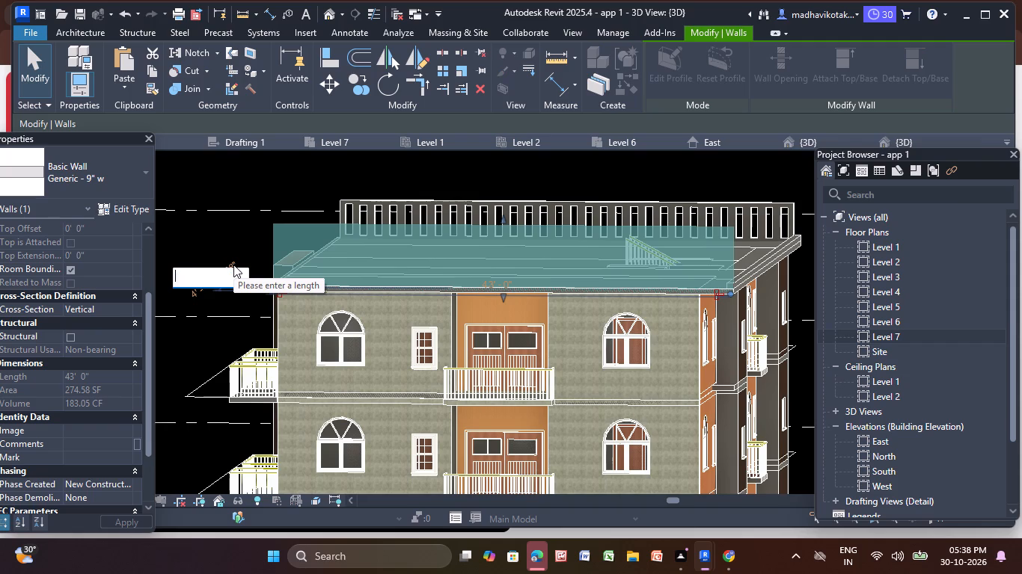
text(5')
key(Return)
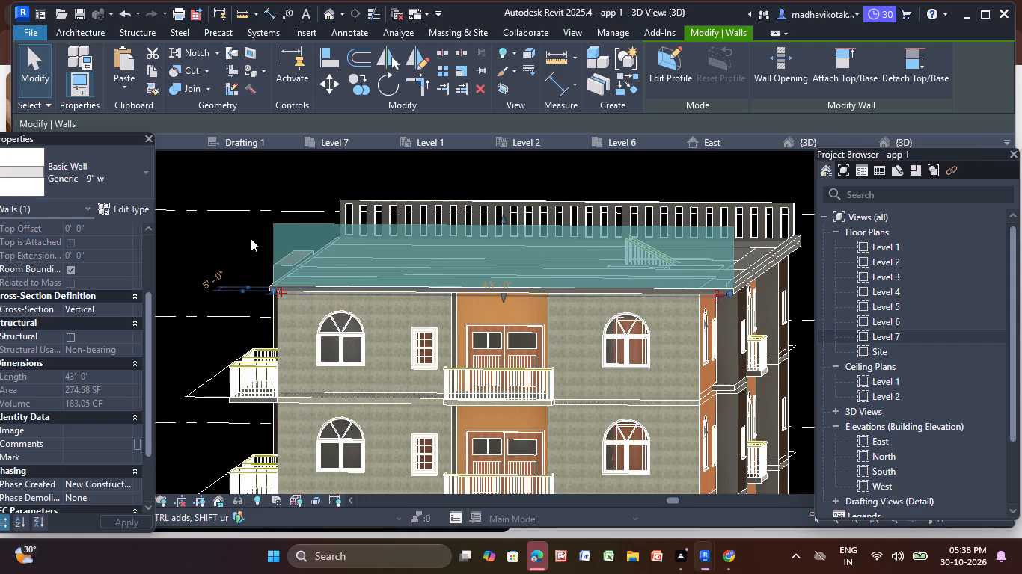
click(251, 237)
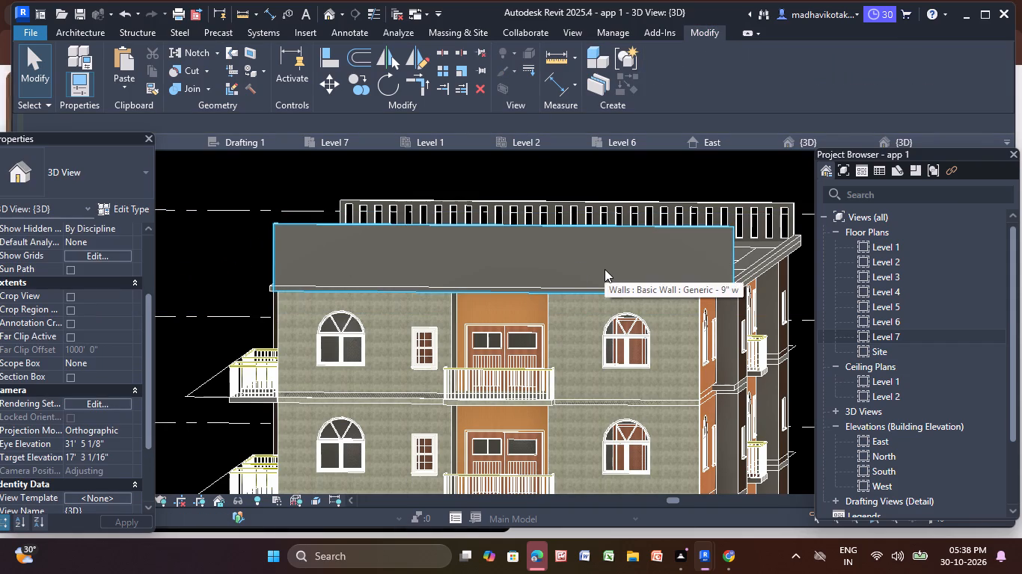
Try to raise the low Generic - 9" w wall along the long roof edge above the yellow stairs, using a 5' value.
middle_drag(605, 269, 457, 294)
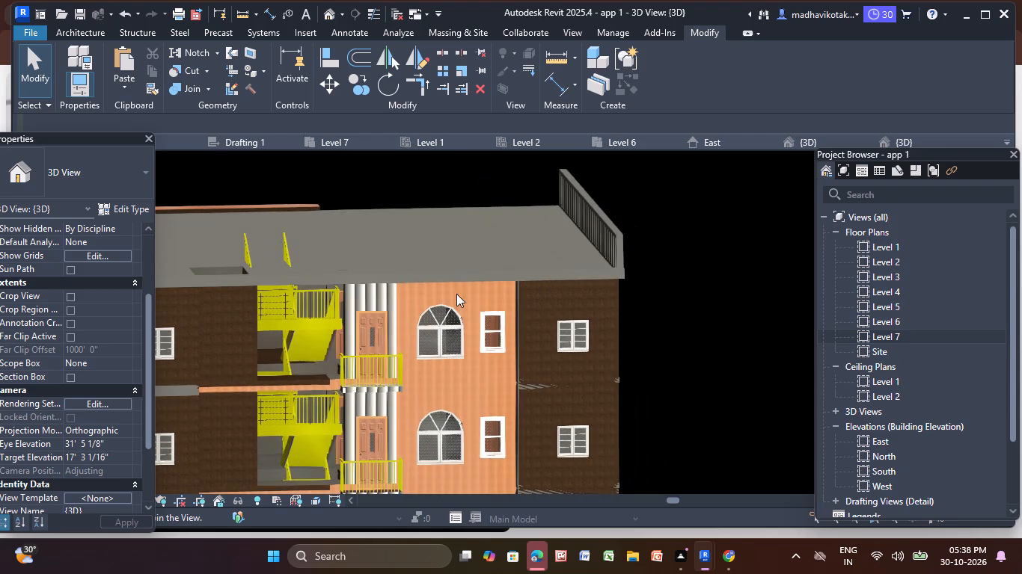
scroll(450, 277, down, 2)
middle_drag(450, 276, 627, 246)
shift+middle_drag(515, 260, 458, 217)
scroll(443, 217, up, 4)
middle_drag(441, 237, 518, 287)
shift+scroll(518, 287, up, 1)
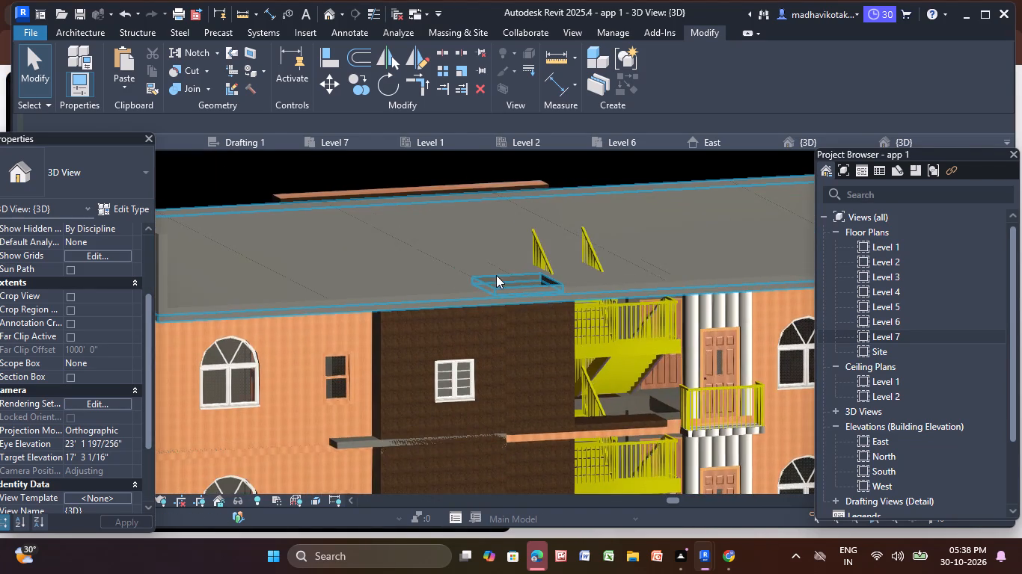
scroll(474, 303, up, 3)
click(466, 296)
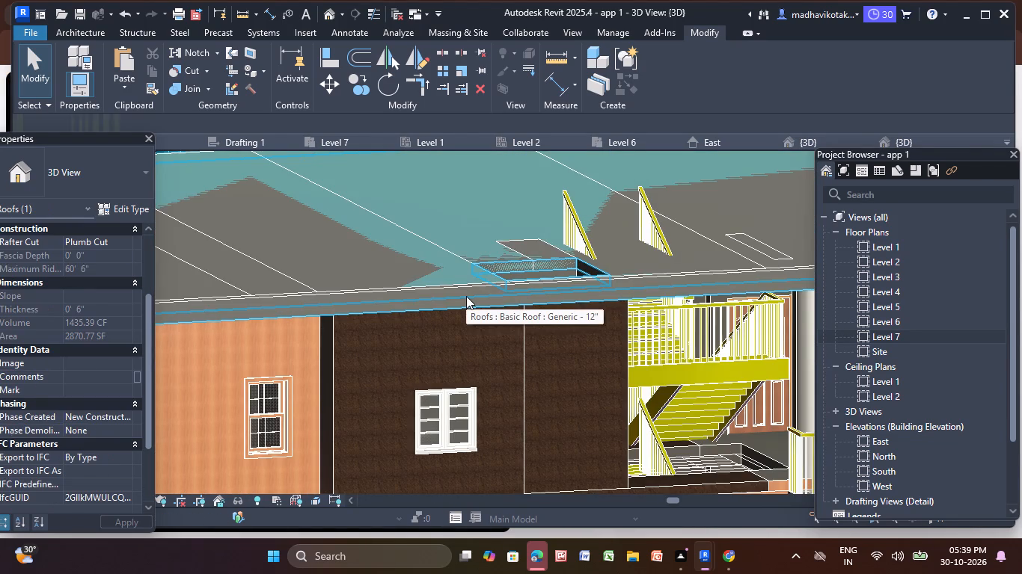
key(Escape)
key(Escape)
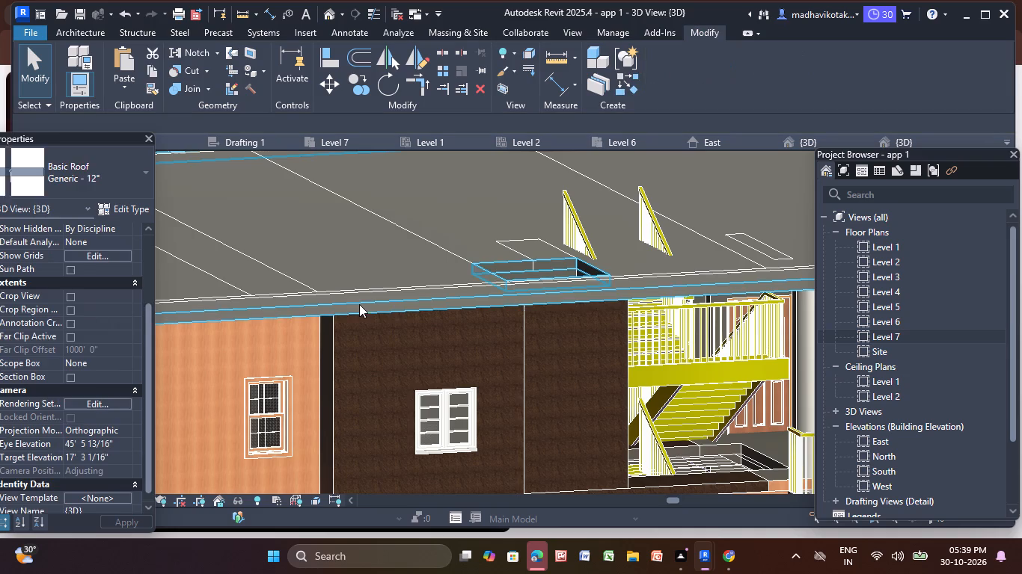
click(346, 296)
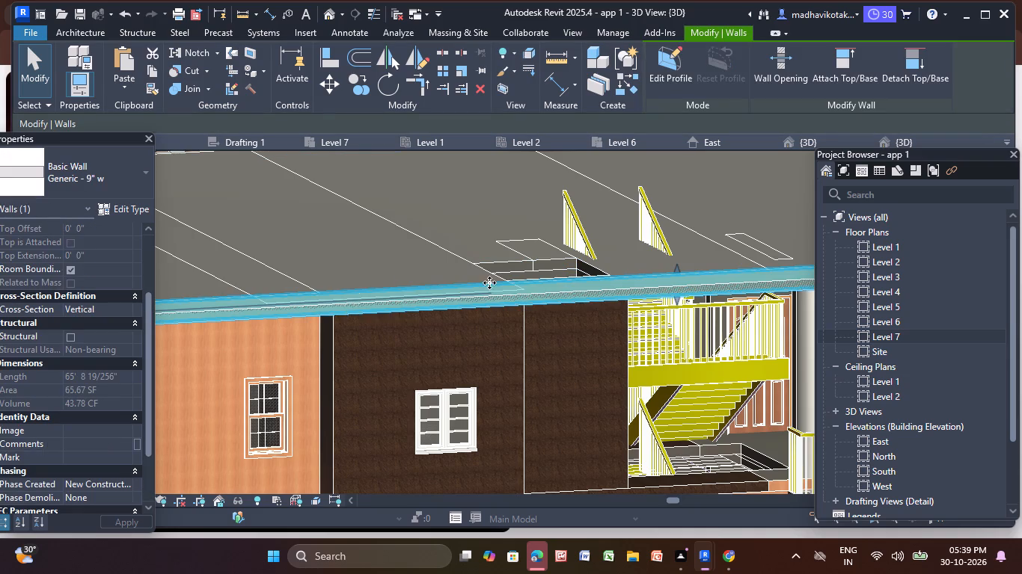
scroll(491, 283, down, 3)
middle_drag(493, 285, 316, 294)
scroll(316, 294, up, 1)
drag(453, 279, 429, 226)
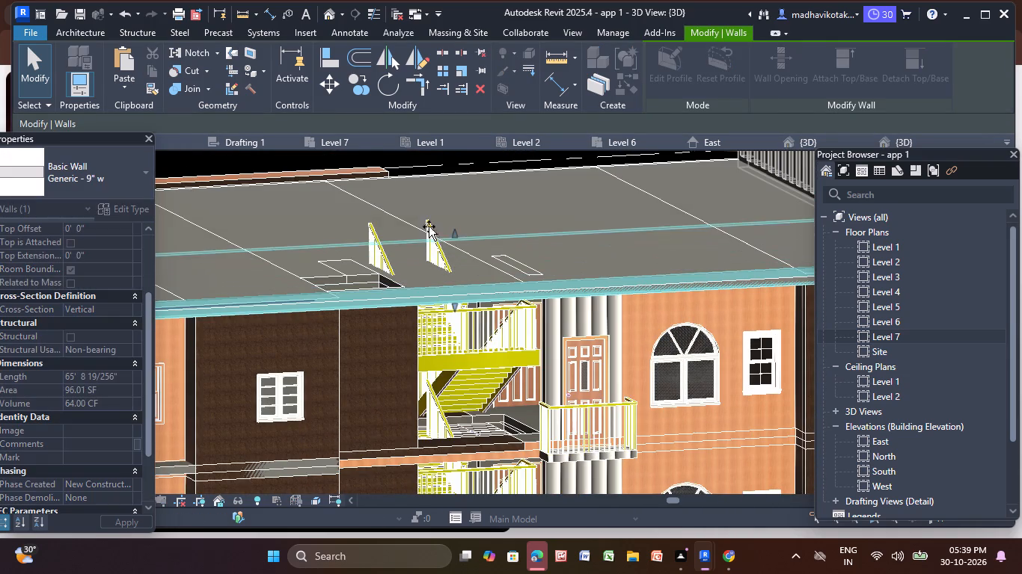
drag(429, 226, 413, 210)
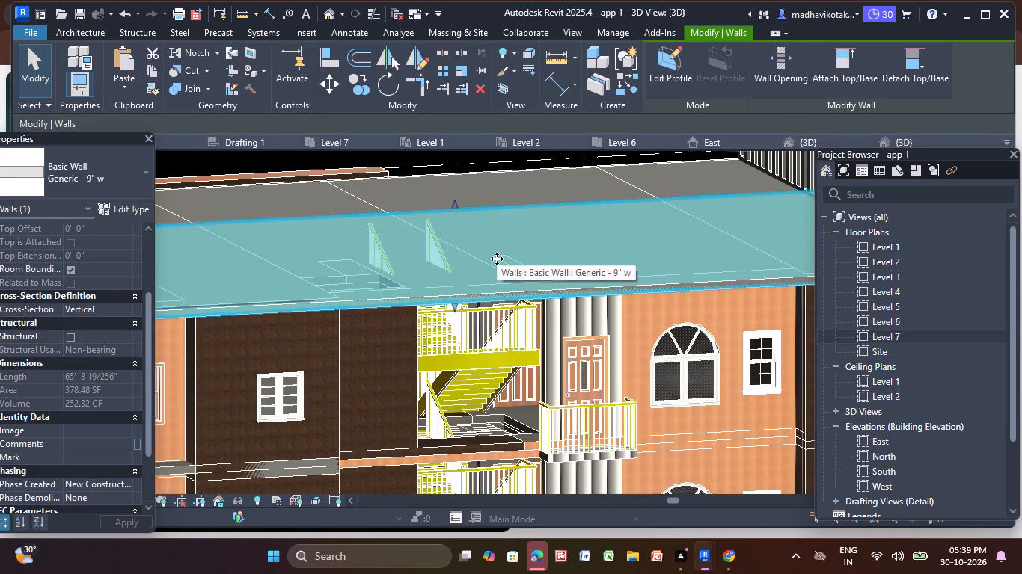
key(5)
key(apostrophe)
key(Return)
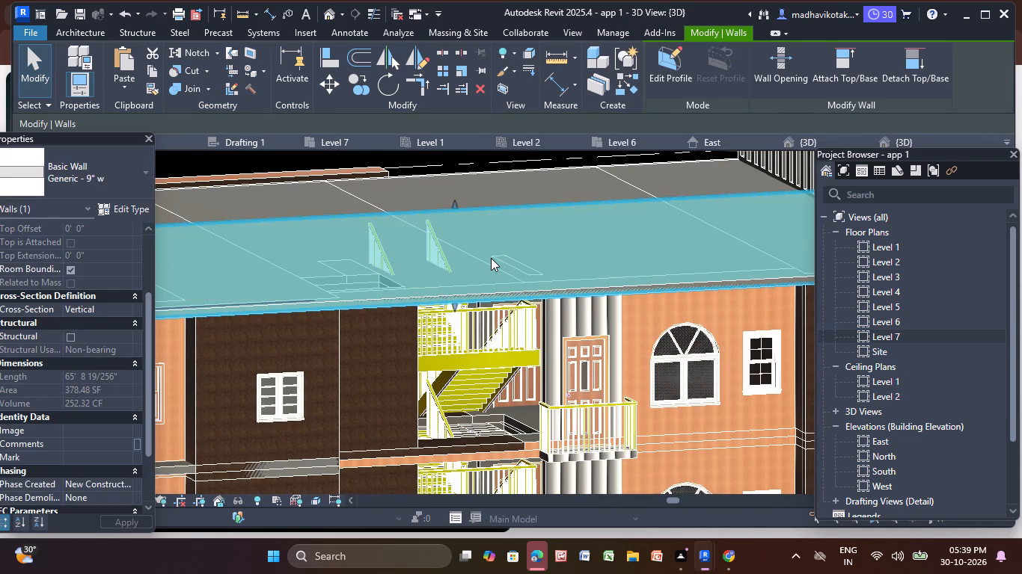
Examine the long roof edge above the yellow stairs, selecting elements there to look for the Generic - 9" w edge wall.
scroll(442, 223, down, 2)
scroll(439, 283, up, 3)
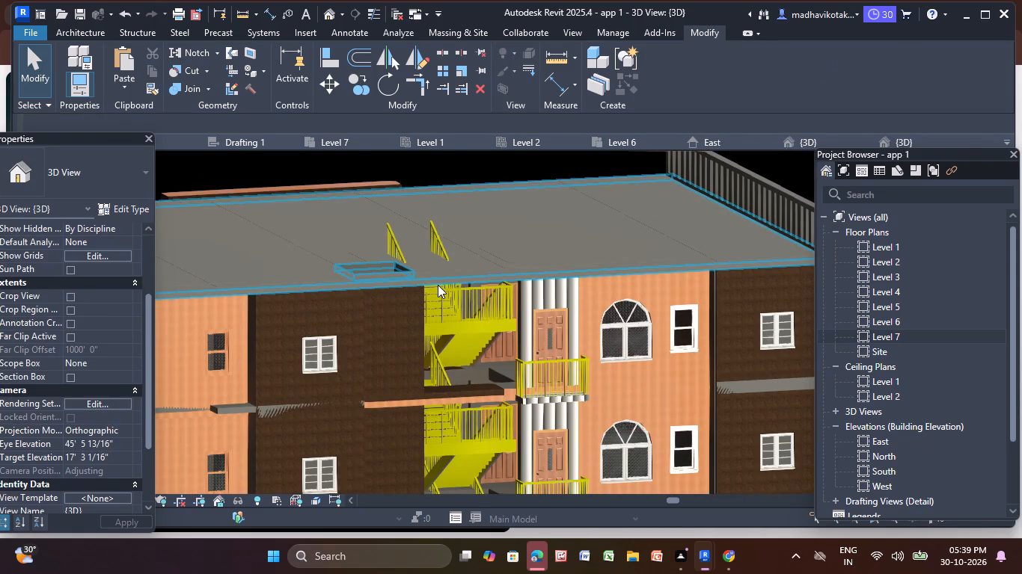
scroll(438, 285, up, 11)
click(468, 270)
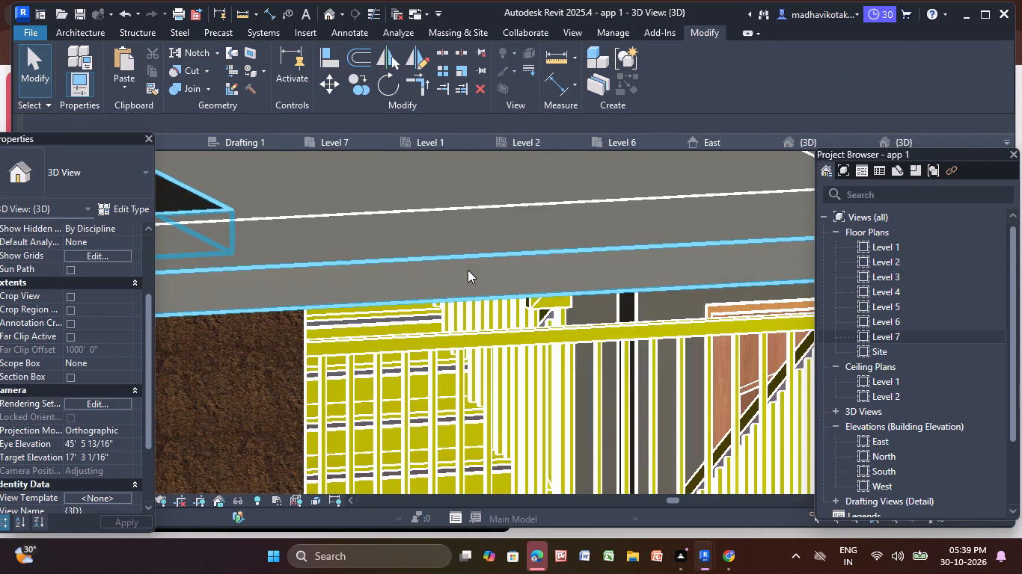
scroll(498, 259, down, 2)
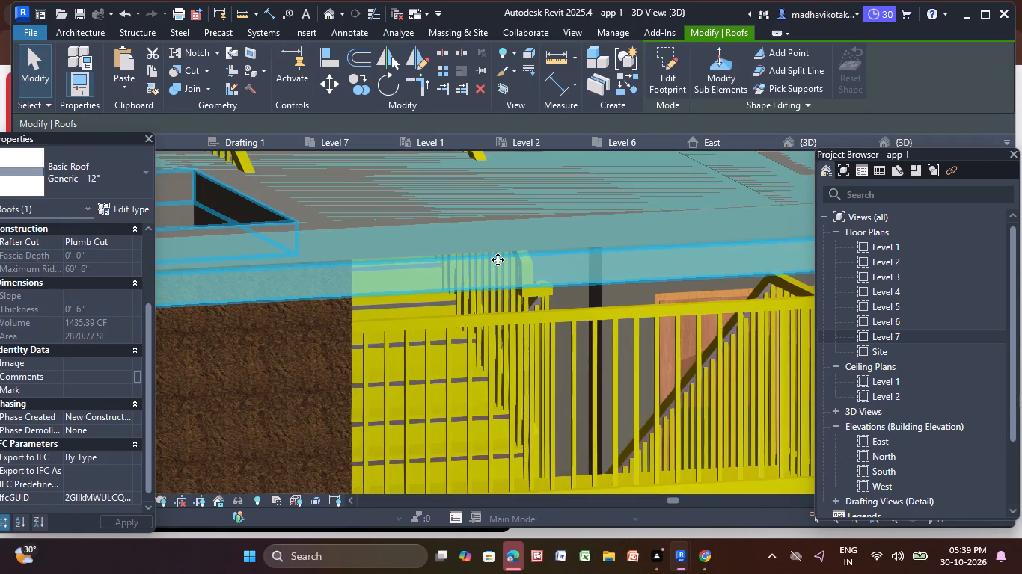
key(Escape)
key(Escape)
click(447, 239)
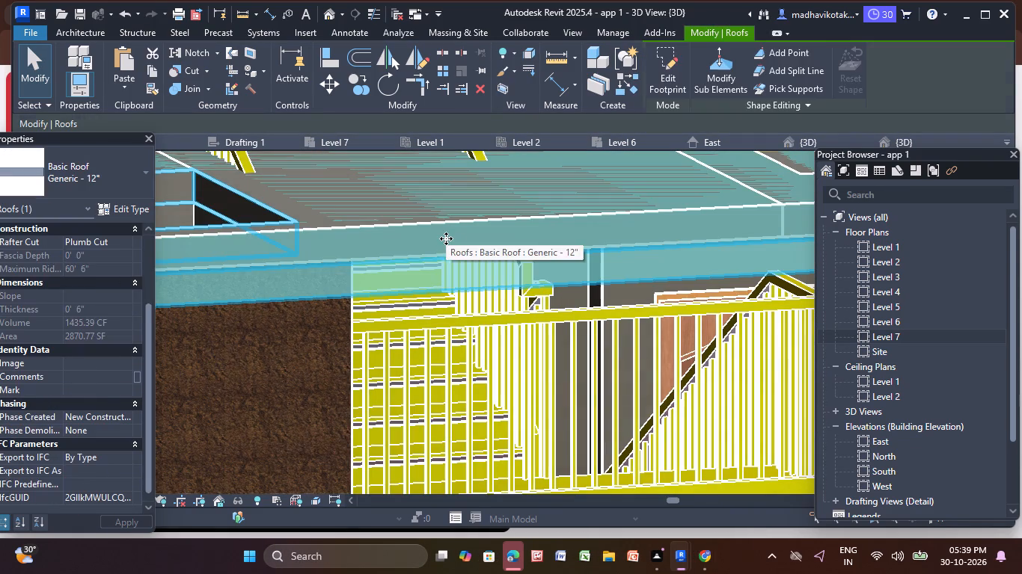
scroll(561, 241, down, 3)
key(Escape)
key(Escape)
scroll(507, 240, down, 5)
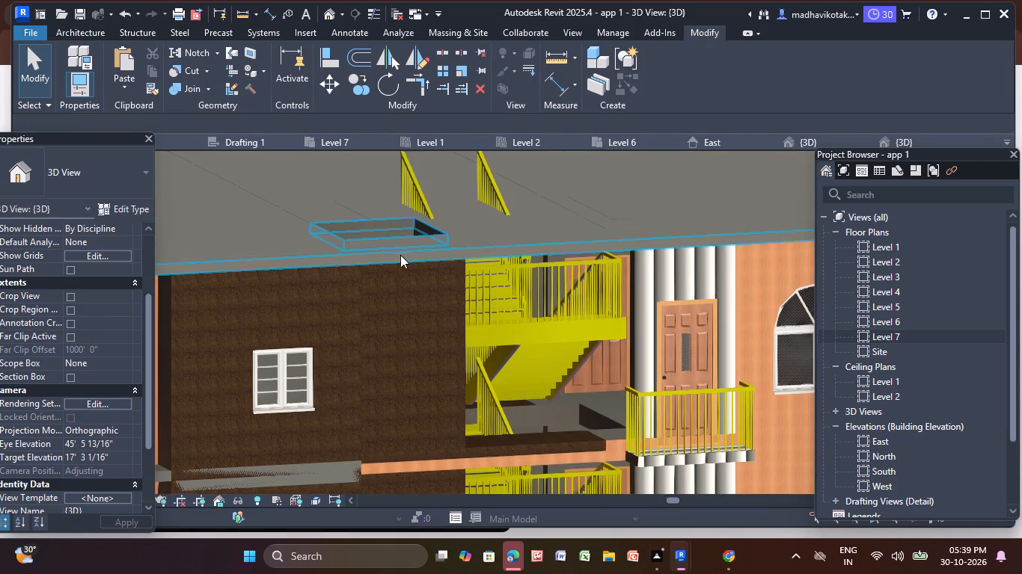
scroll(389, 256, down, 9)
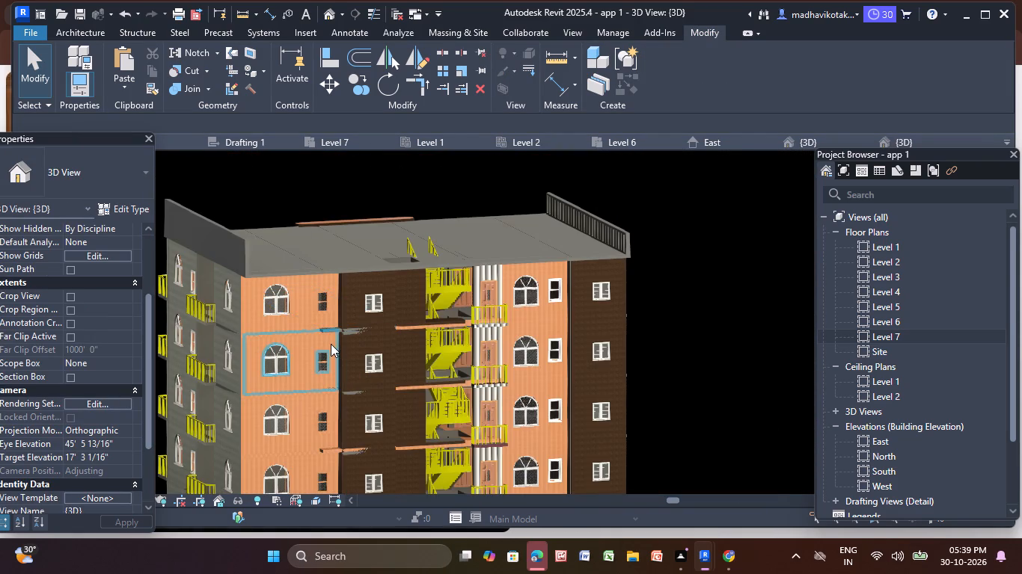
Examine the roof corner above the orange facade, selecting elements there to look for the long edge wall.
middle_drag(331, 344, 379, 357)
scroll(385, 324, up, 11)
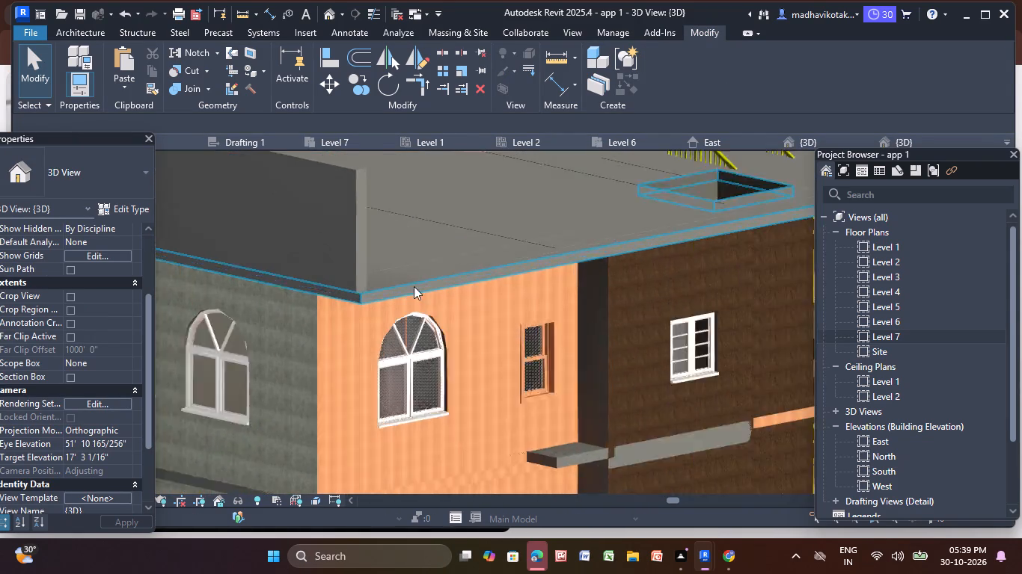
scroll(435, 268, up, 5)
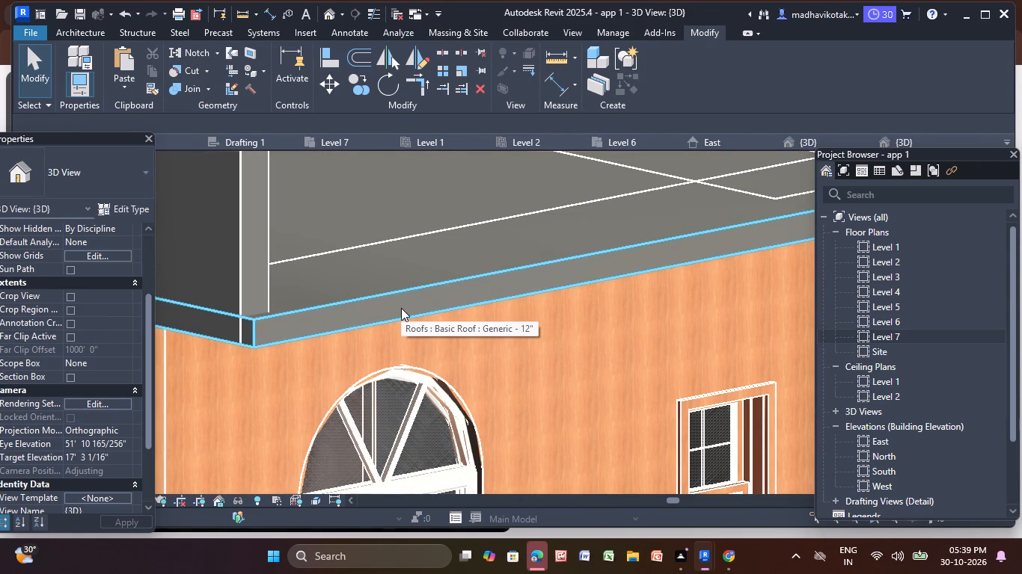
click(401, 308)
scroll(401, 308, down, 7)
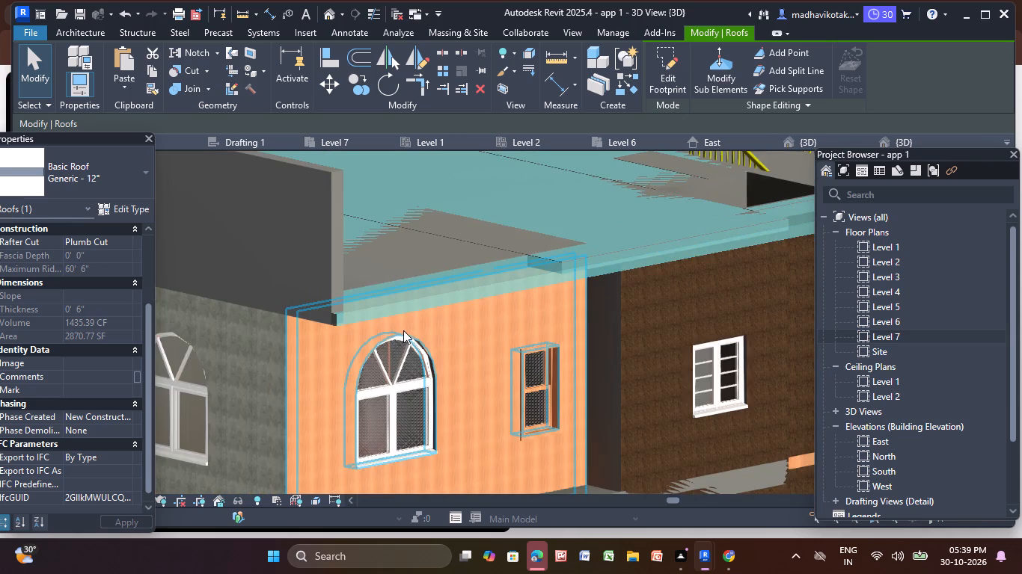
middle_drag(403, 330, 307, 368)
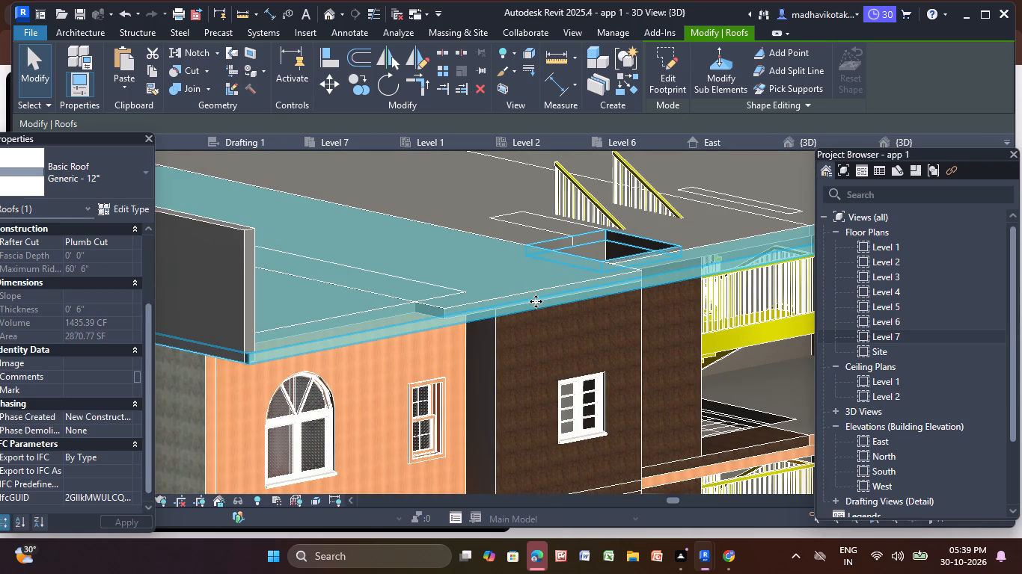
key(Escape)
scroll(298, 337, up, 10)
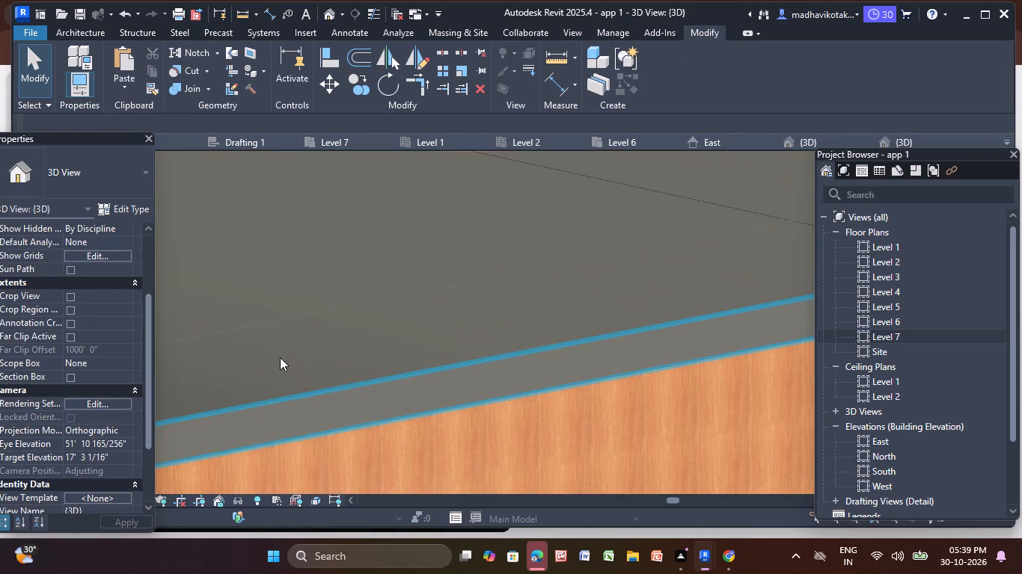
click(280, 357)
key(Escape)
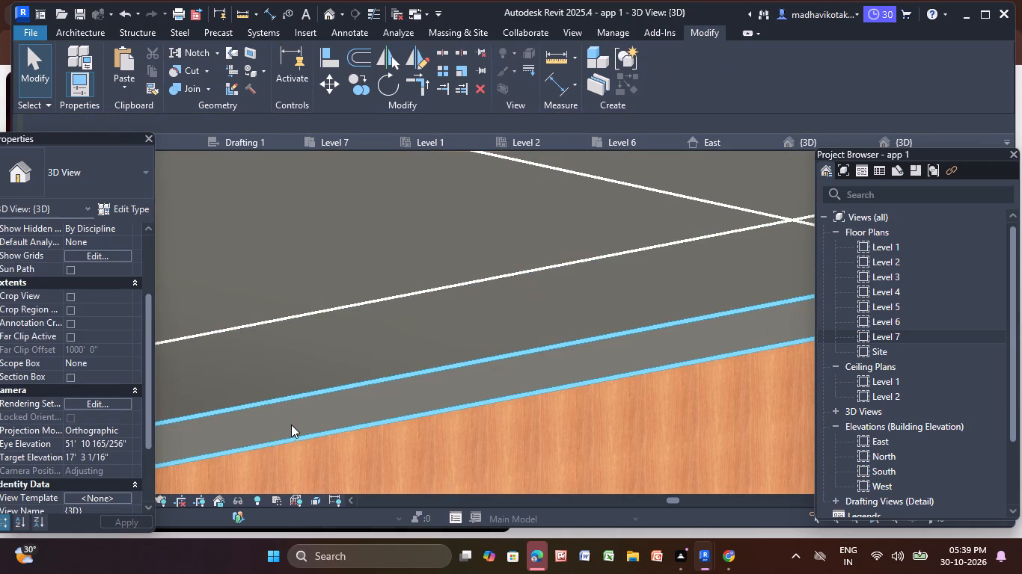
click(291, 426)
key(Escape)
Undo the last change to the long edge wall above the yellow stairs.
key(ctrl+z)
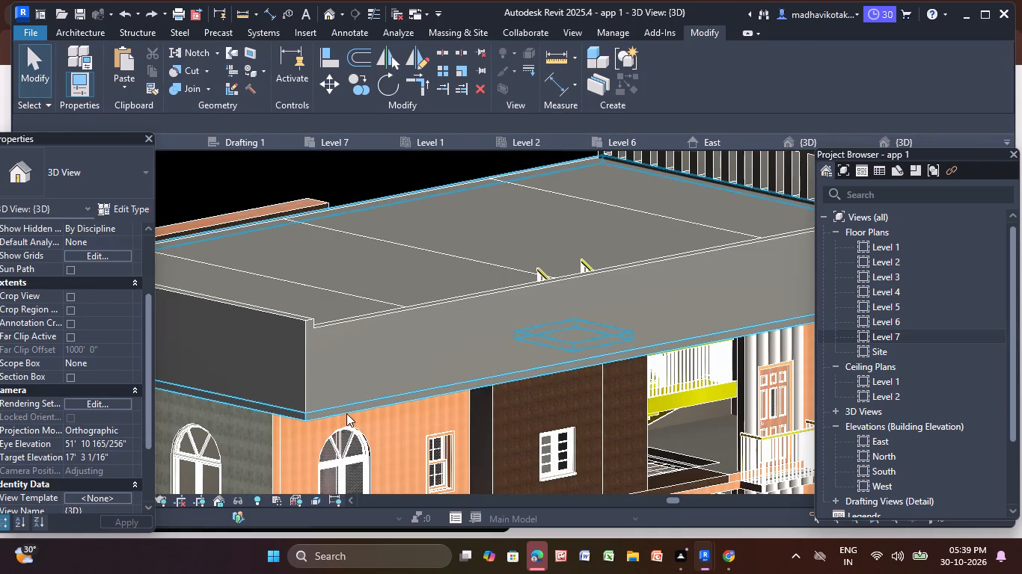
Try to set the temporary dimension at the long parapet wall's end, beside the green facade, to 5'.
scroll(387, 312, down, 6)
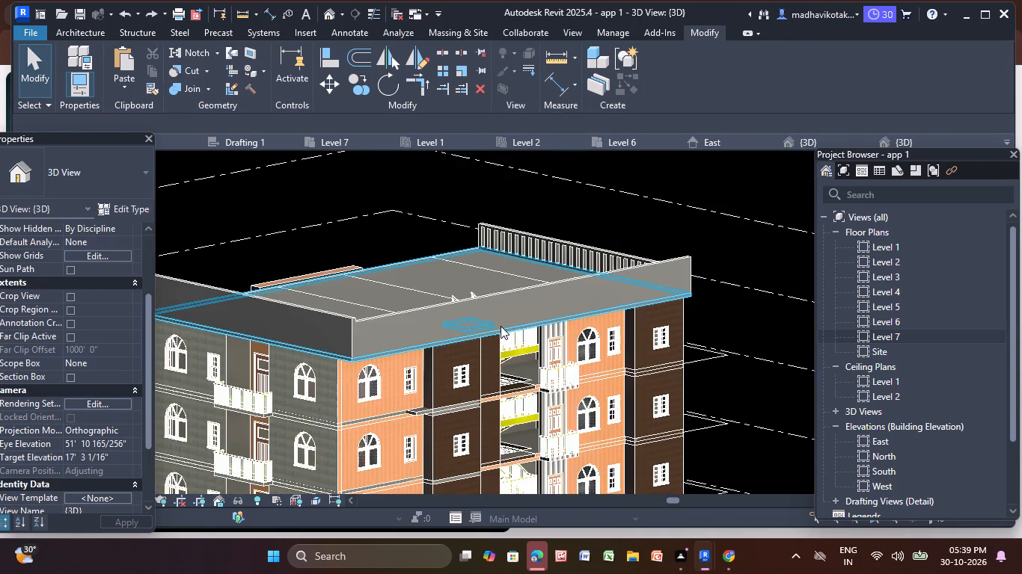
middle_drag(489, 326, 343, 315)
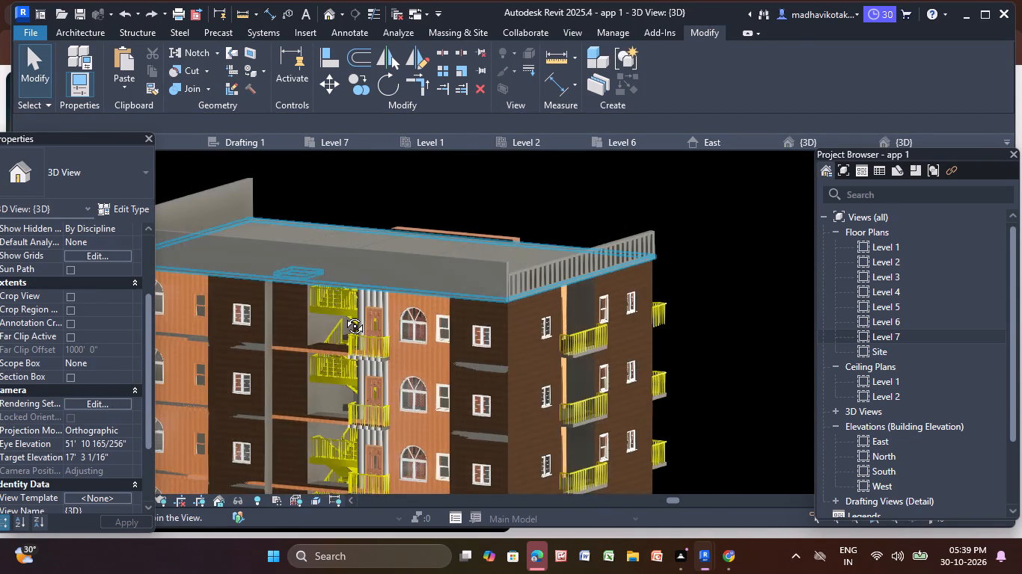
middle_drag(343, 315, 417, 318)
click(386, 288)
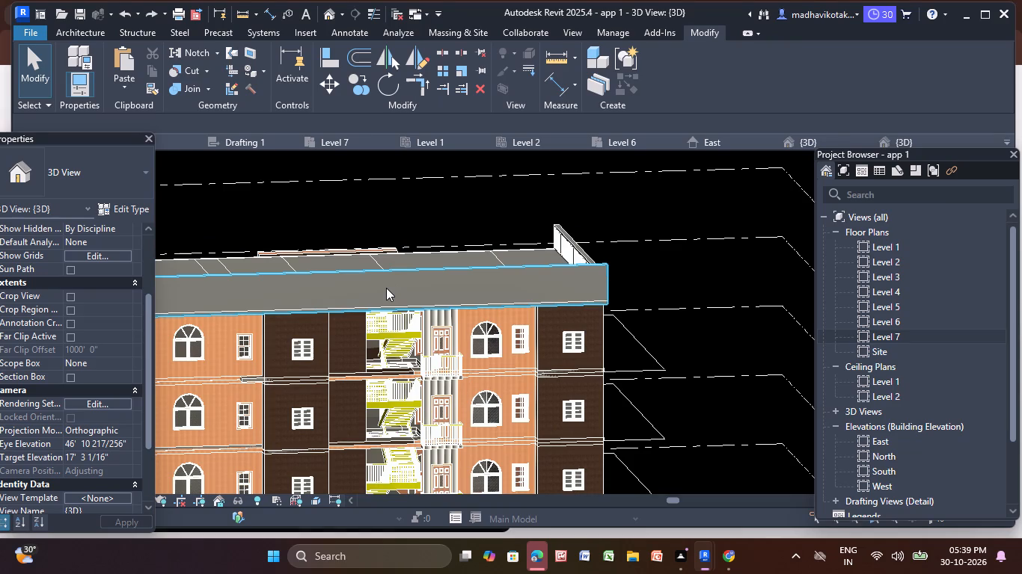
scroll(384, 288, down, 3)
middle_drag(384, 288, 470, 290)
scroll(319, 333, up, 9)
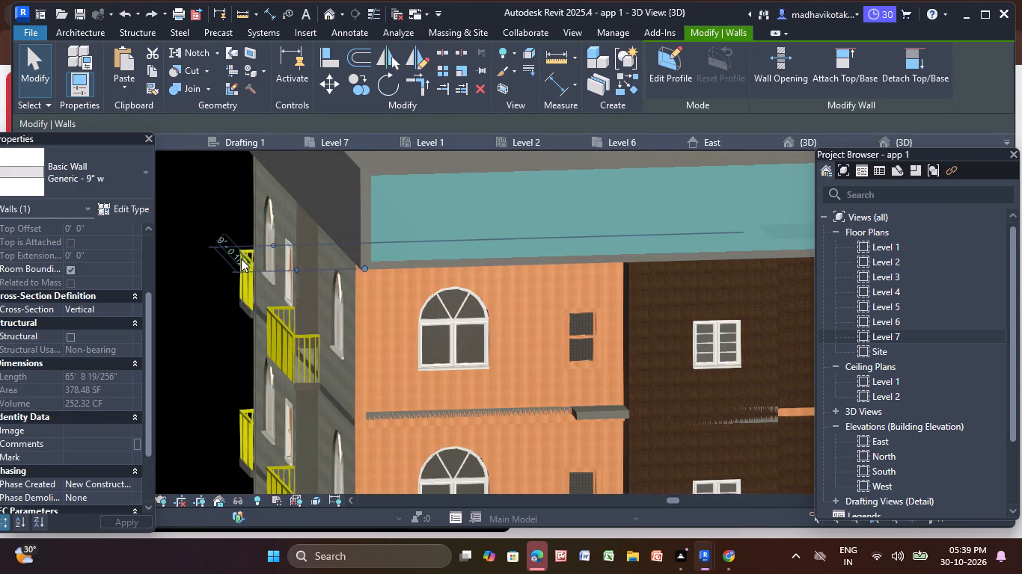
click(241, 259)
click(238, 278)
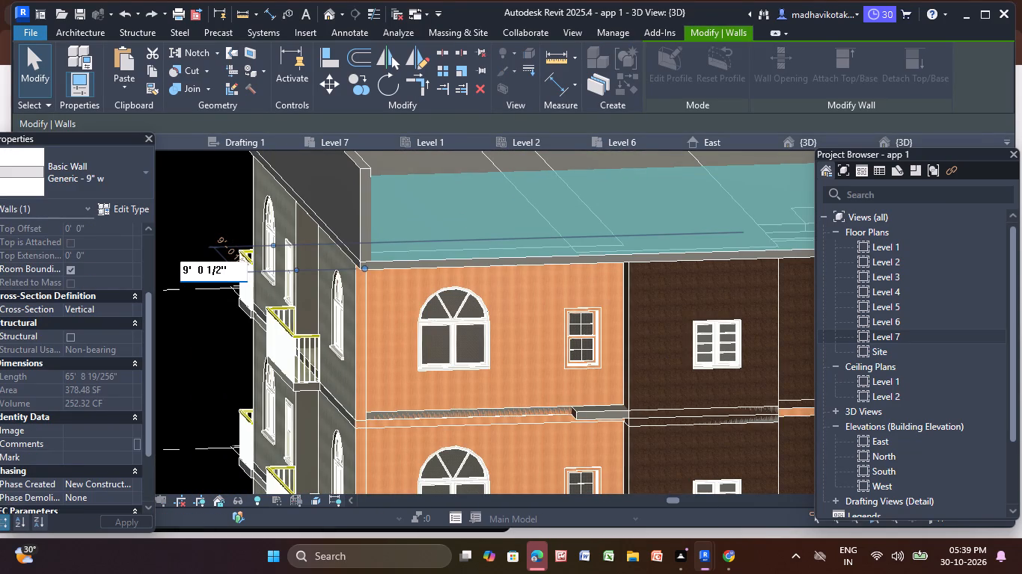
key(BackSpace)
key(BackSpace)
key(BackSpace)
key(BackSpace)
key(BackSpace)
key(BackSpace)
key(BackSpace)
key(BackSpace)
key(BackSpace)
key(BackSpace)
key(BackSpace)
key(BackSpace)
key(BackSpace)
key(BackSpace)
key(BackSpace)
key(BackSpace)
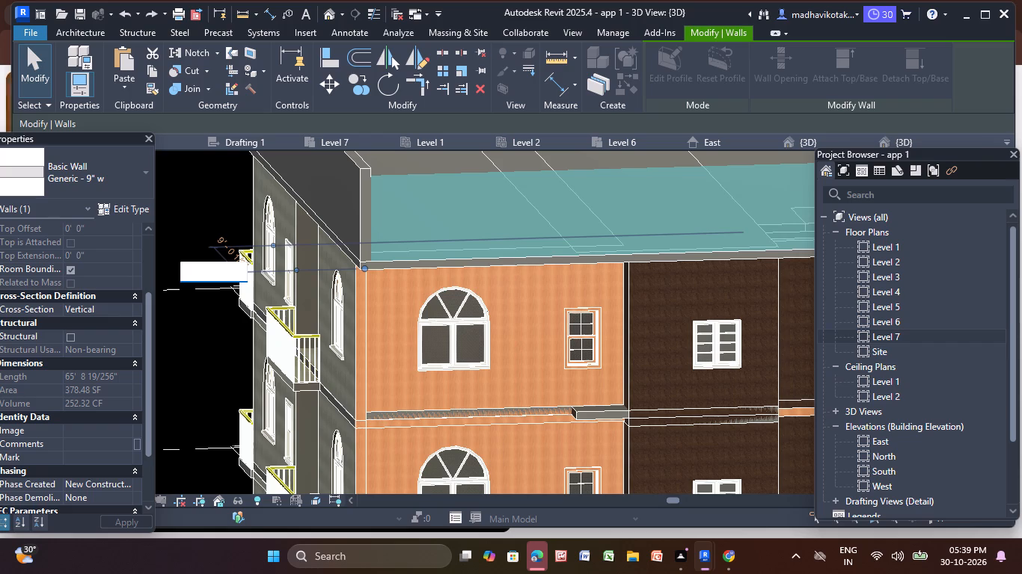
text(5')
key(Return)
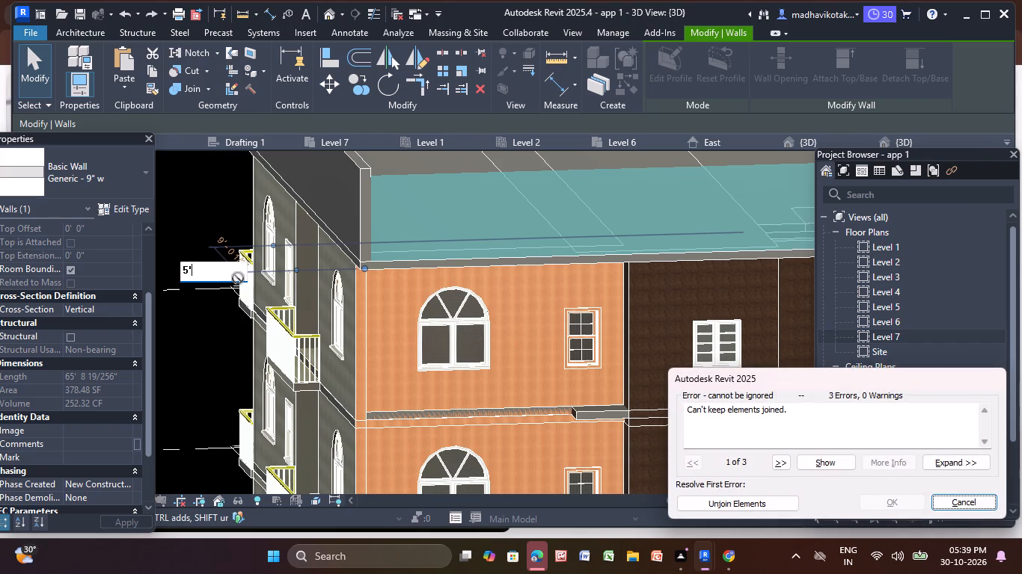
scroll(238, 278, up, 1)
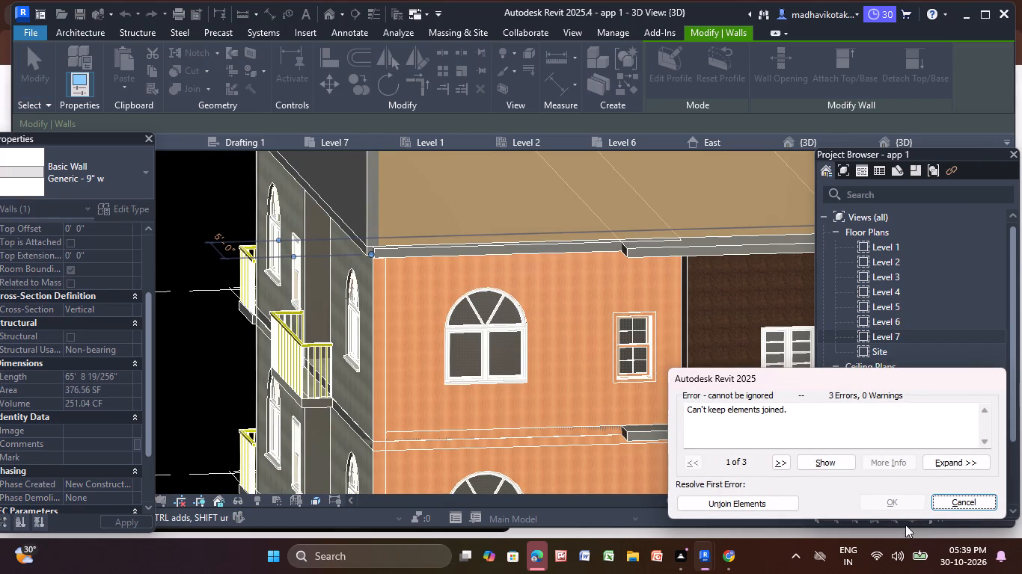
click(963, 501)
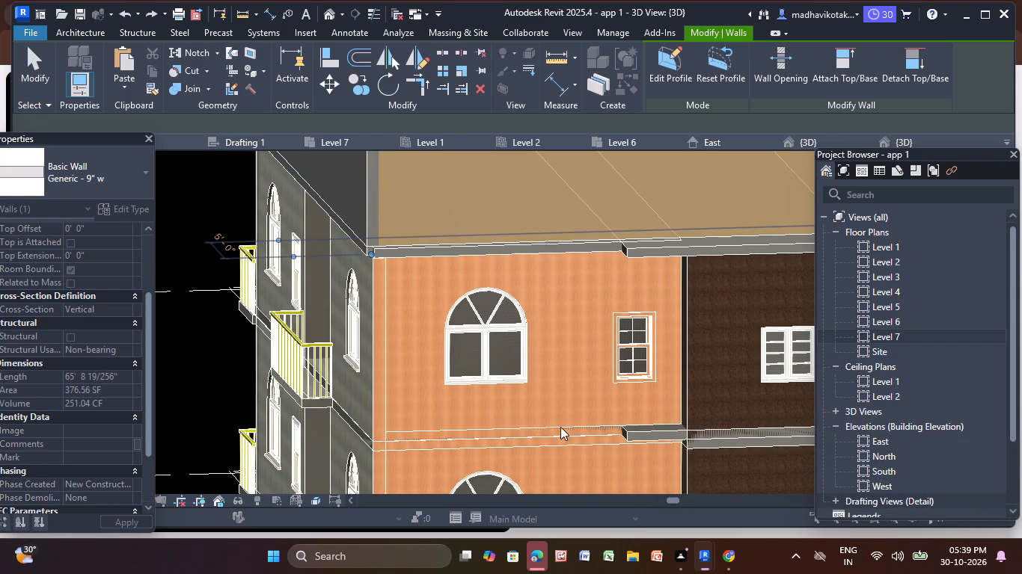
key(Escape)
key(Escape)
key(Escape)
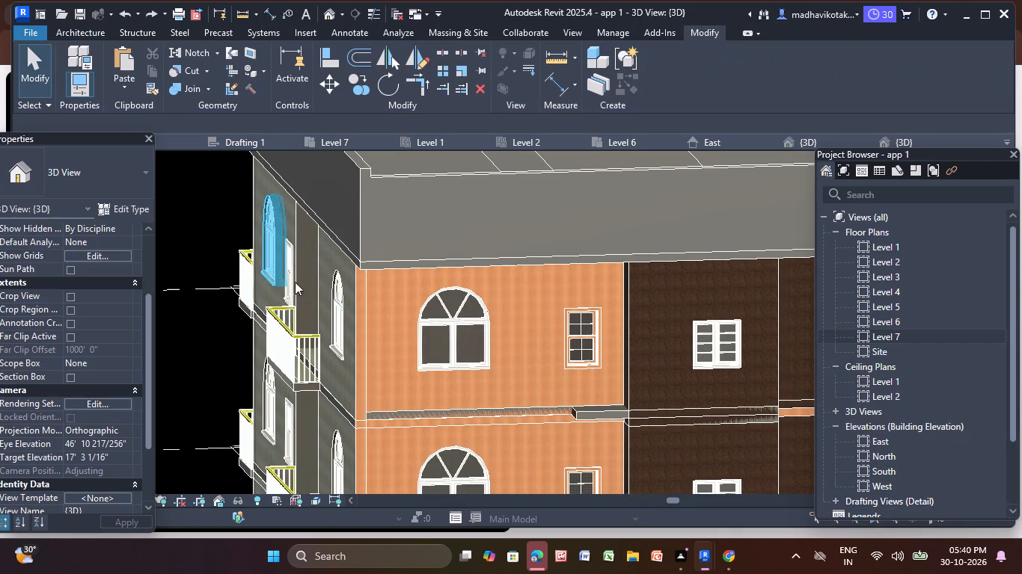
Inspect the long Generic - 9" w parapet above the orange facade and its temporary dimension at the green-facade corner.
scroll(423, 292, down, 5)
middle_drag(429, 317, 262, 368)
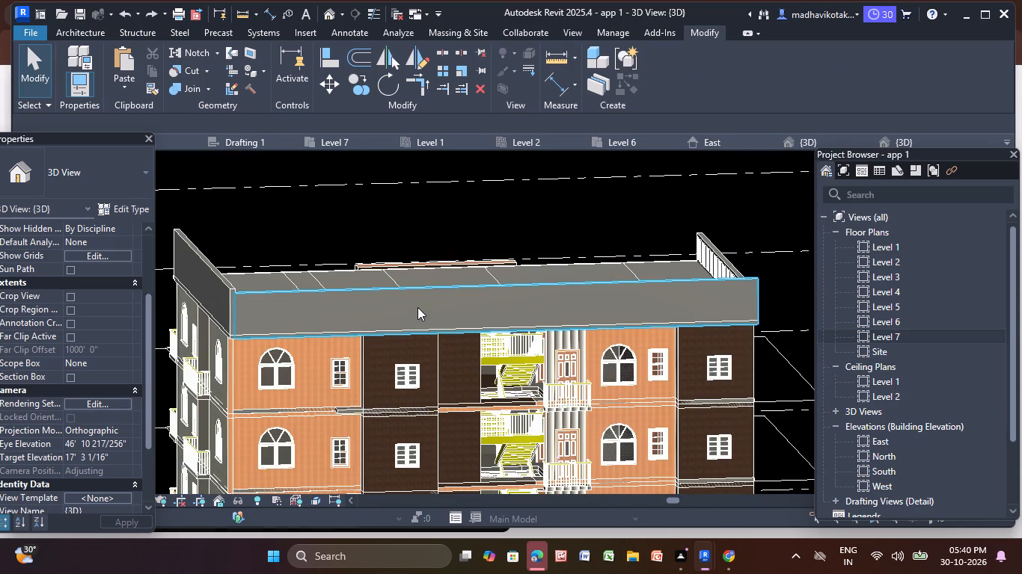
click(417, 307)
scroll(415, 307, down, 4)
middle_drag(415, 307, 486, 321)
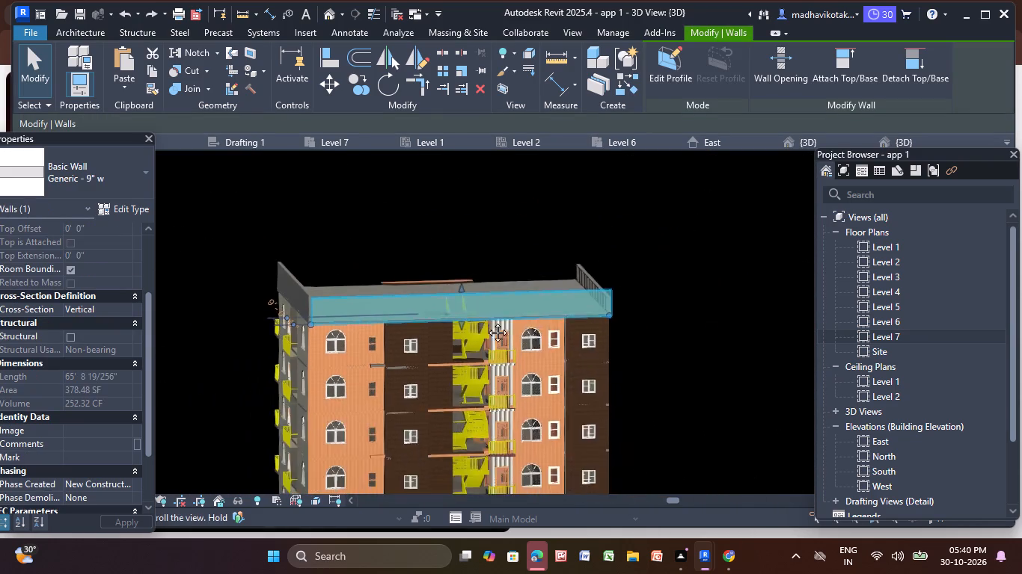
middle_drag(486, 321, 563, 324)
scroll(426, 354, up, 9)
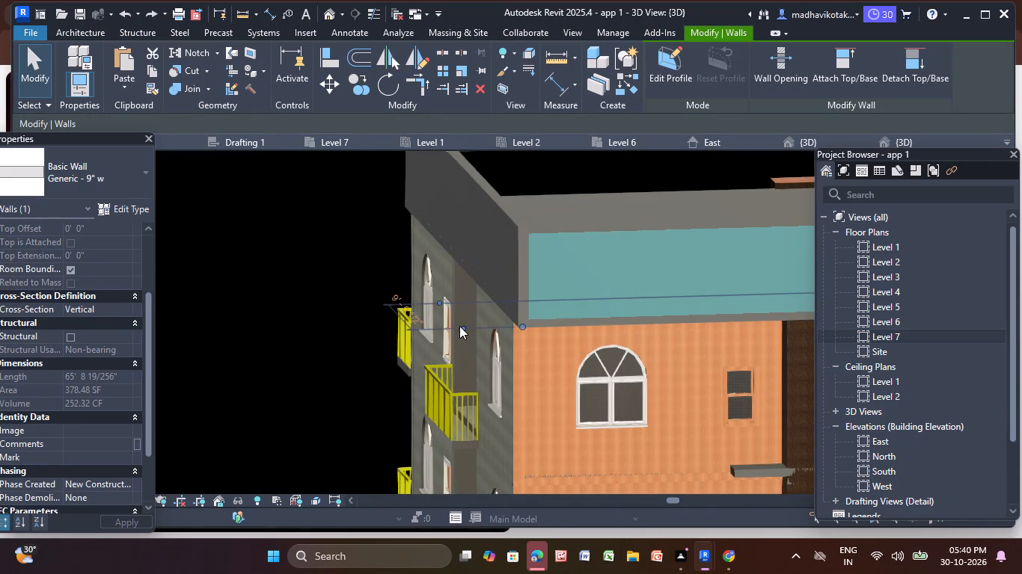
key(Escape)
key(Escape)
key(Escape)
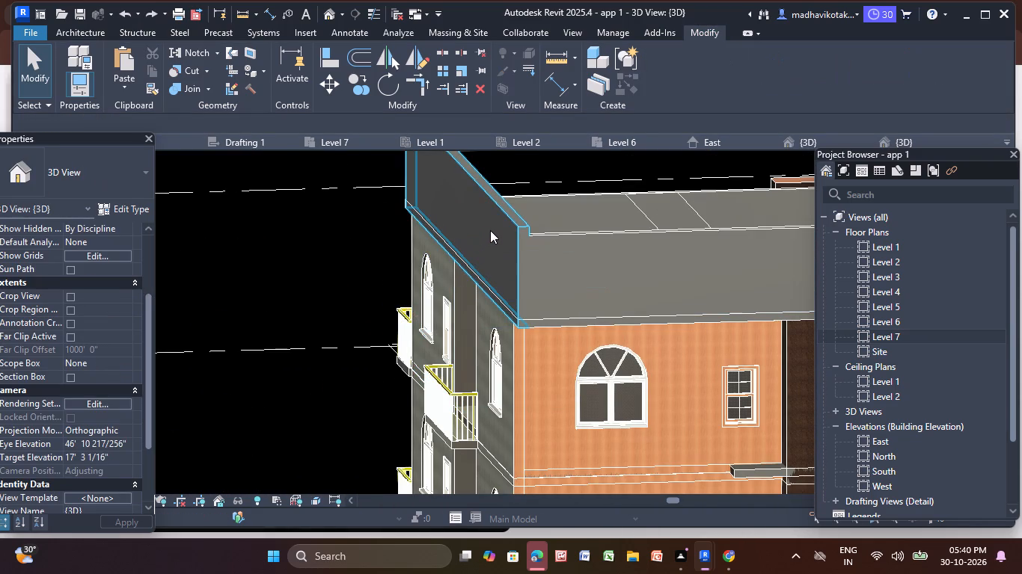
Inspect the temporary dimensions of the raised Generic - 9" w parapet above the green facade.
click(489, 229)
scroll(489, 229, down, 2)
middle_drag(489, 229, 460, 306)
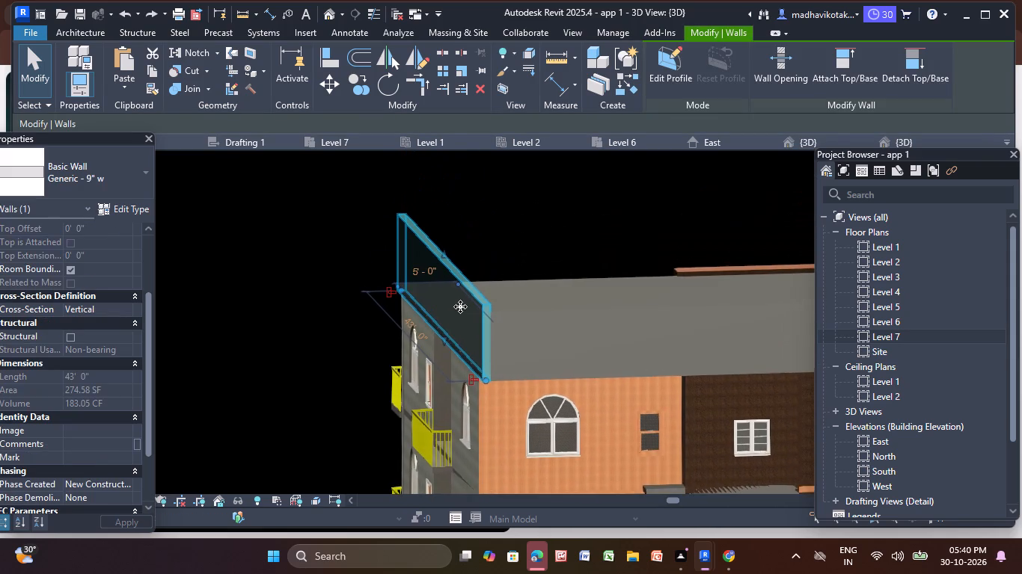
scroll(429, 326, up, 3)
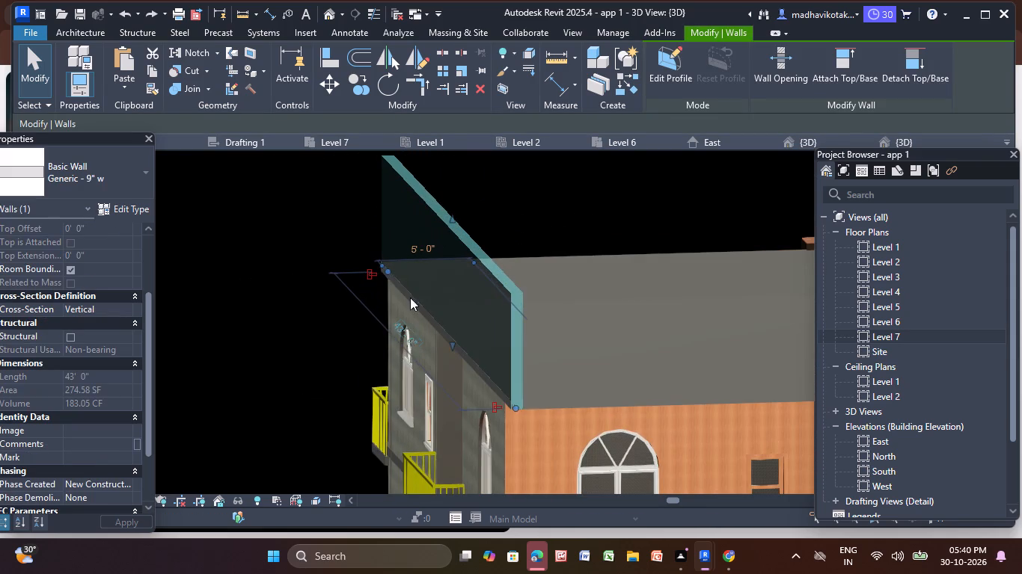
key(Escape)
scroll(471, 267, down, 4)
middle_drag(470, 274, 305, 221)
key(Escape)
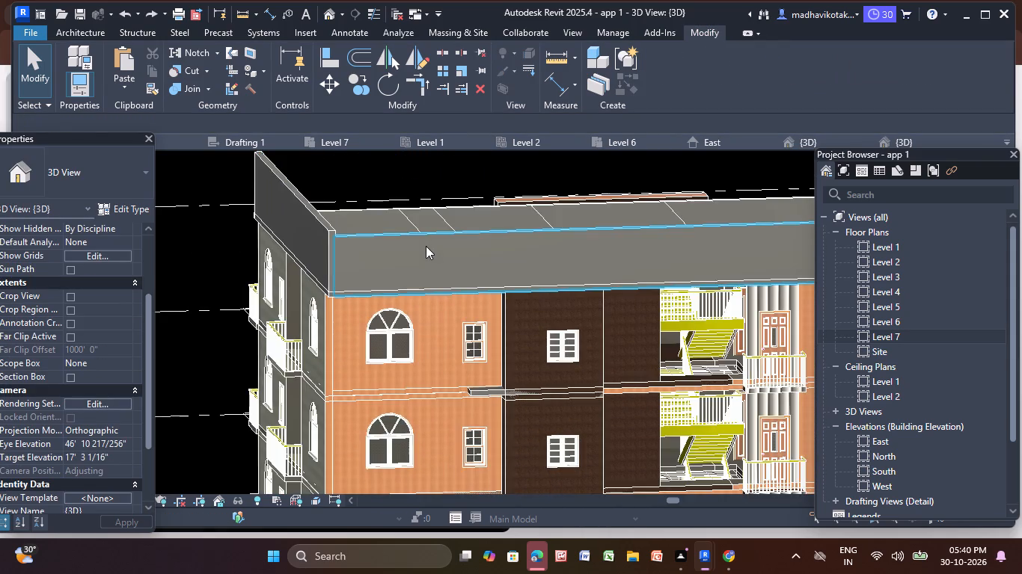
Lower the top of the long Generic - 9" w parapet above the yellow stairs, bringing its area to about 270 SF.
scroll(426, 246, down, 6)
shift+middle_drag(658, 270, 595, 300)
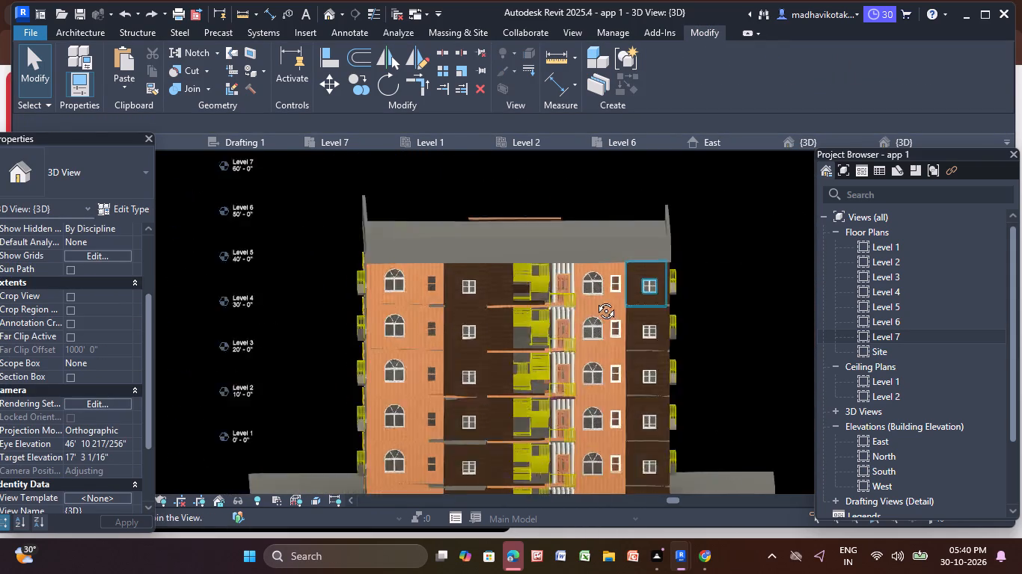
shift+middle_drag(595, 300, 493, 238)
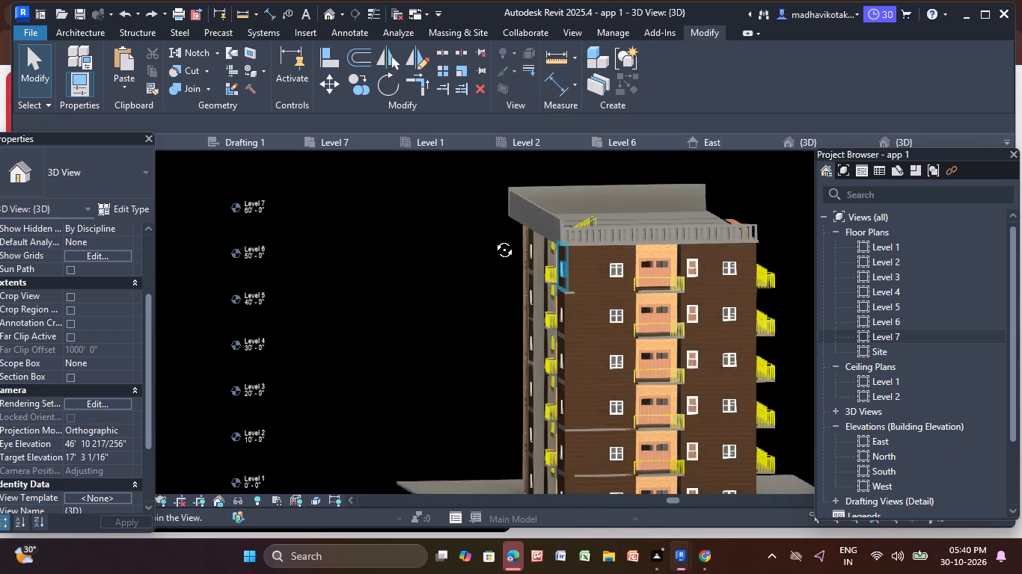
shift+middle_drag(493, 238, 495, 217)
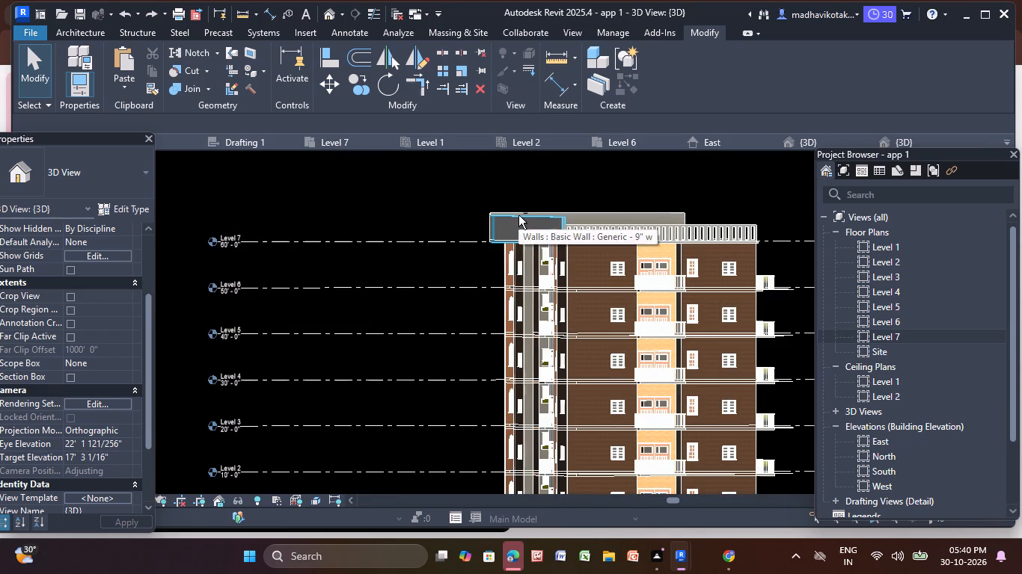
click(518, 215)
middle_drag(519, 228, 613, 283)
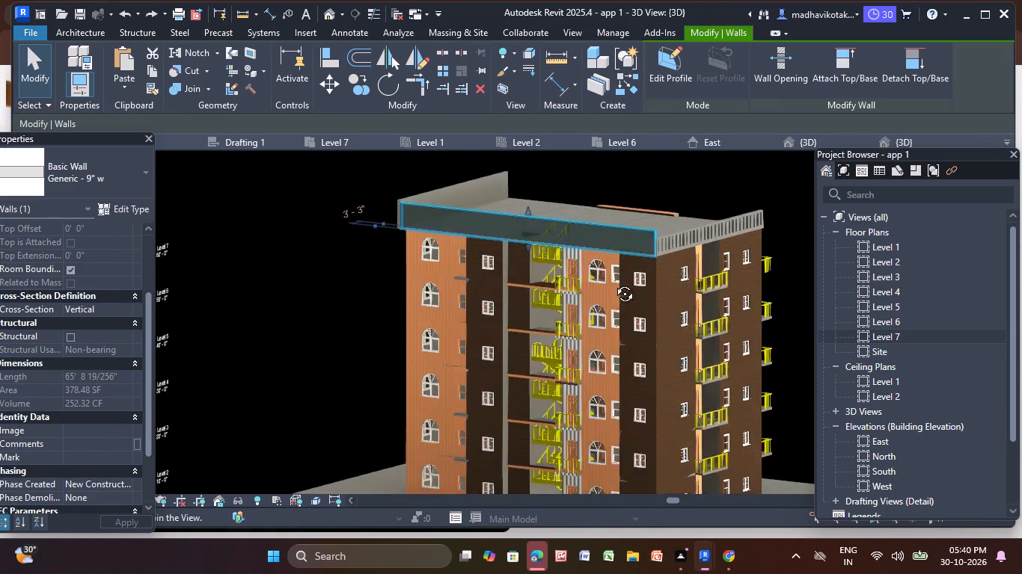
middle_drag(613, 283, 619, 281)
scroll(532, 220, up, 5)
scroll(533, 212, down, 1)
middle_drag(516, 220, 391, 242)
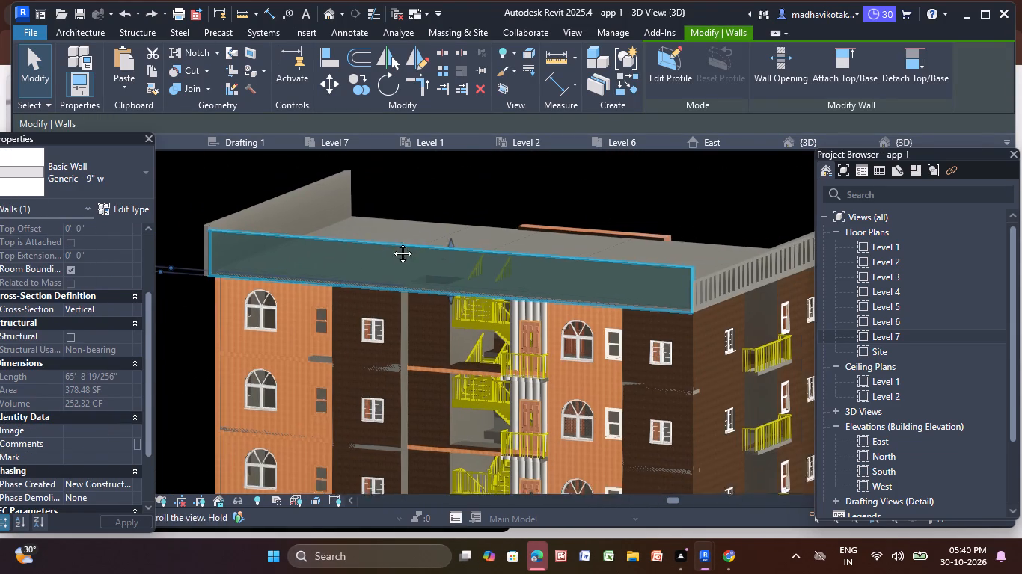
middle_drag(391, 242, 368, 240)
drag(379, 234, 377, 246)
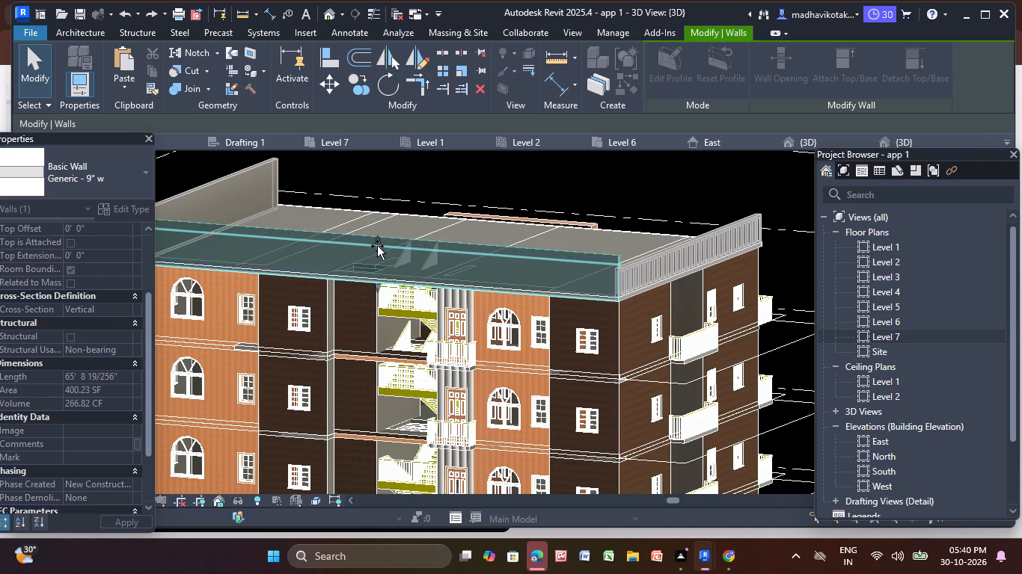
drag(377, 246, 379, 250)
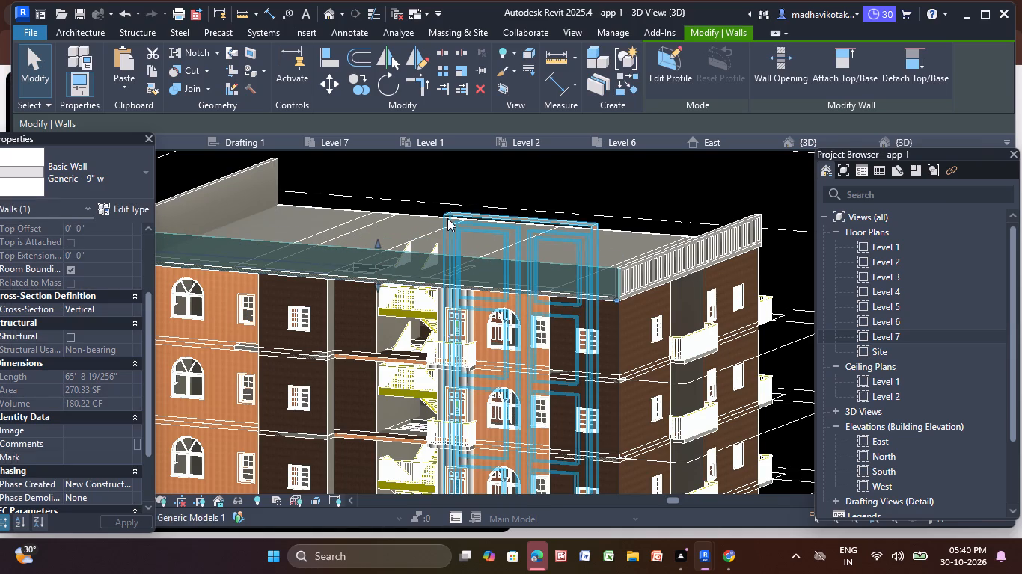
key(Escape)
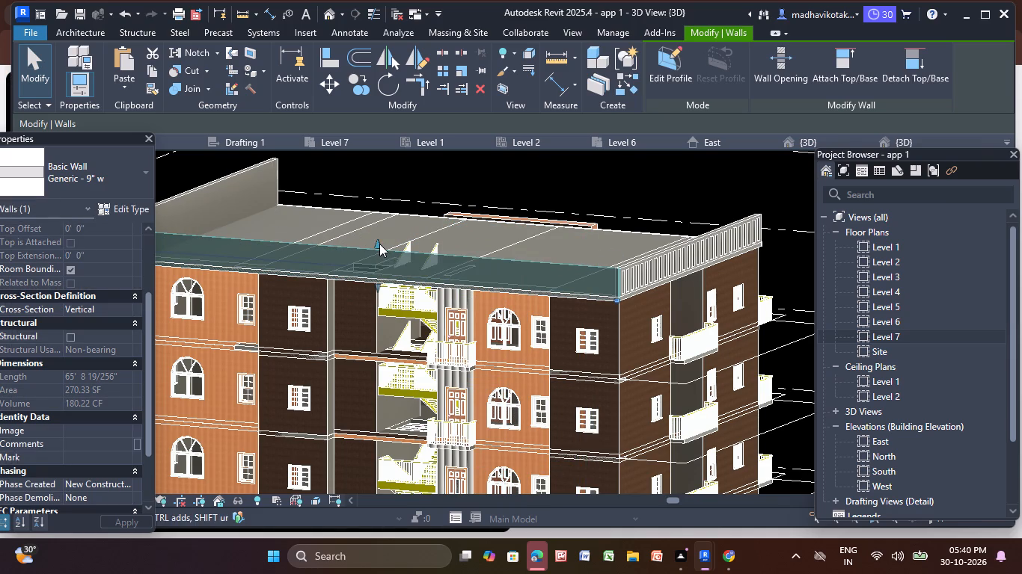
Lower the top of the 43' Generic - 9" w parapet above the green end facade, bringing its area to about 182 SF.
shift+middle_drag(495, 298, 534, 304)
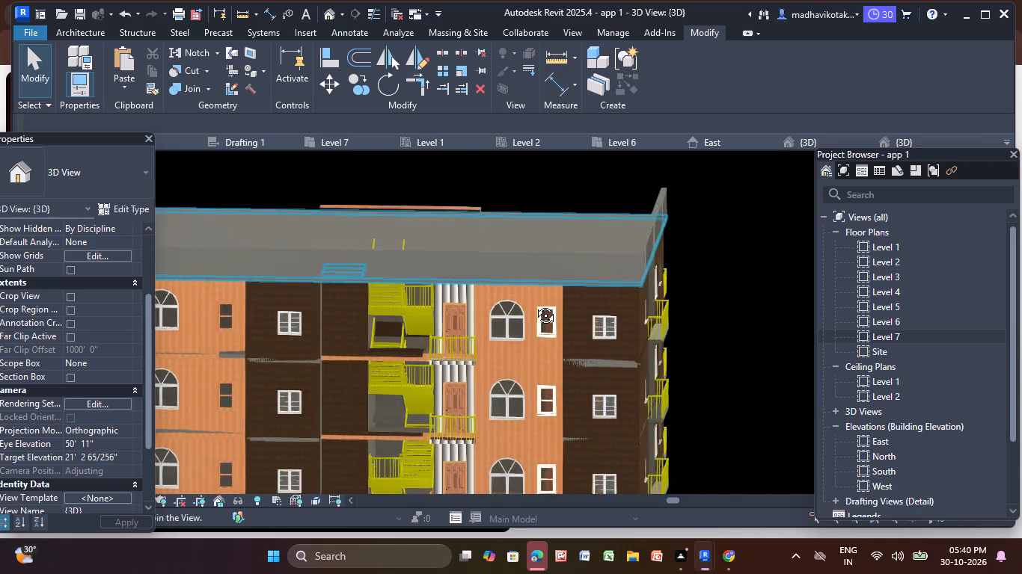
shift+middle_drag(534, 304, 543, 283)
scroll(483, 277, down, 5)
middle_drag(474, 280, 589, 282)
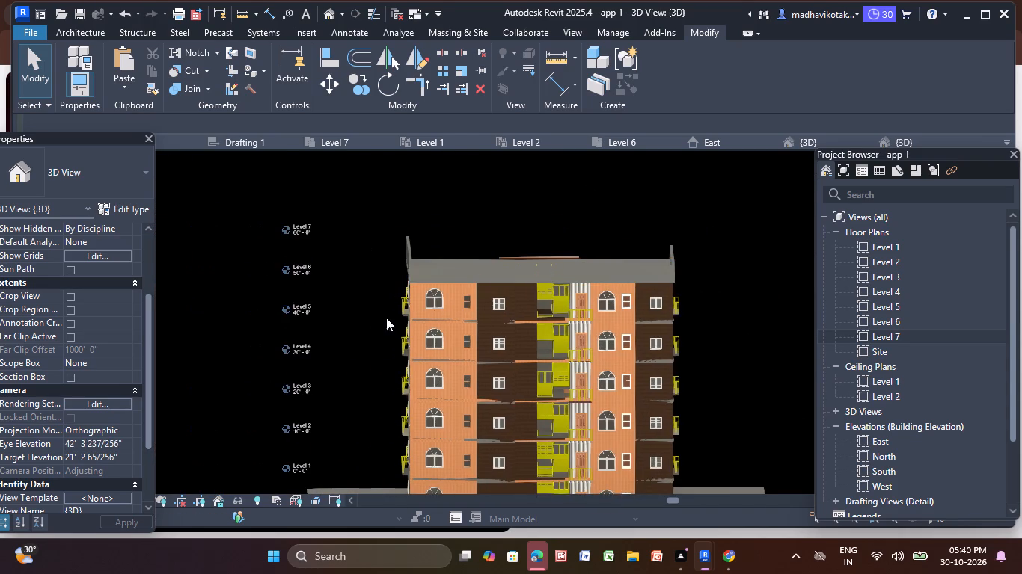
shift+middle_drag(379, 319, 533, 337)
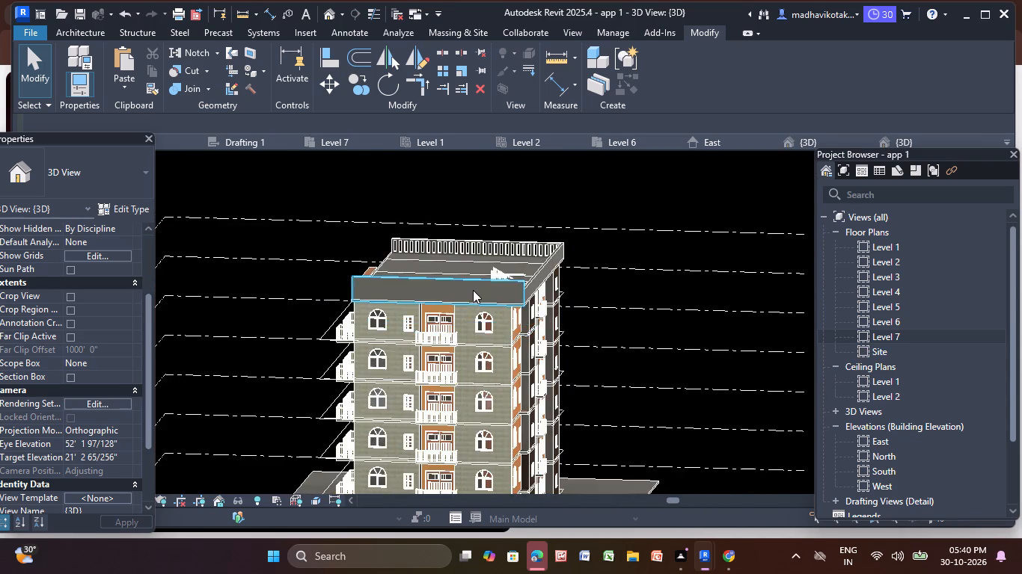
scroll(473, 290, up, 5)
click(473, 290)
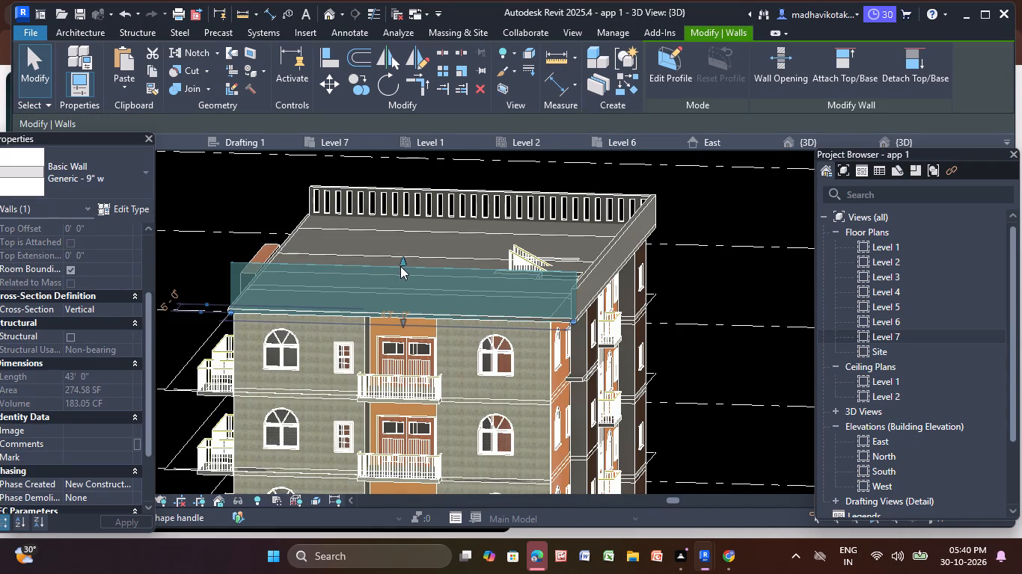
drag(401, 262, 410, 284)
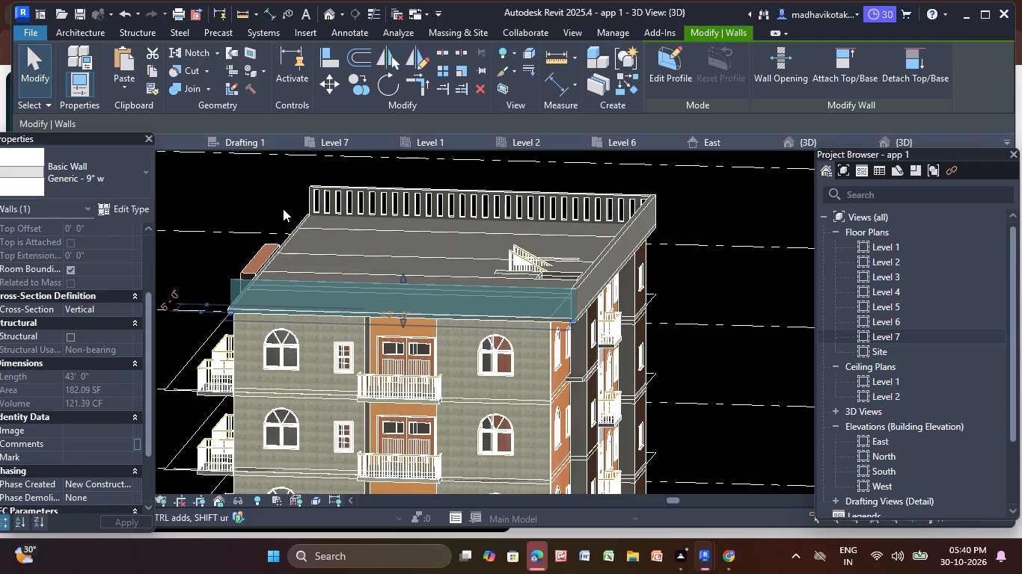
click(254, 197)
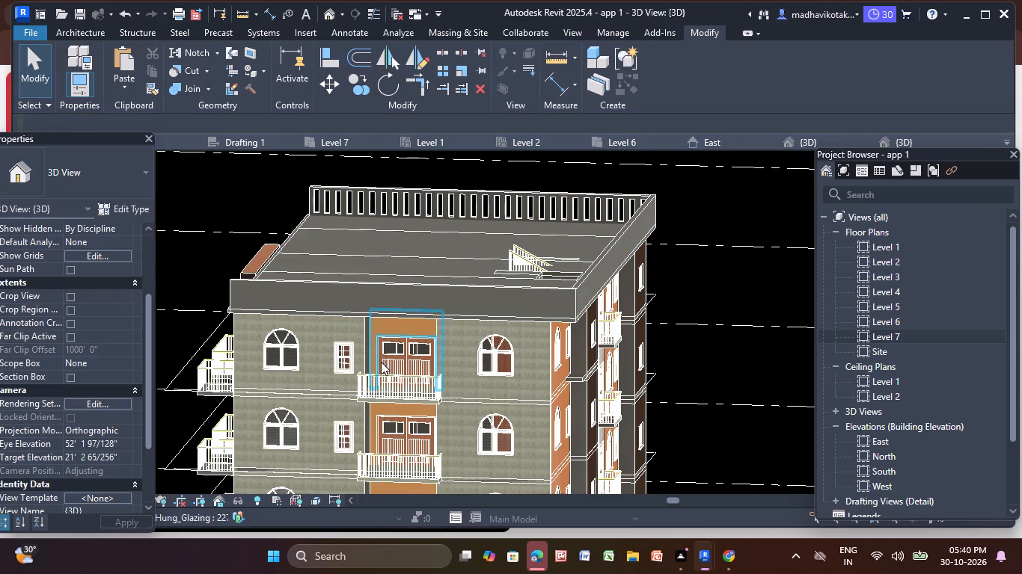
Examine the roof edge above the projecting arched-window frame in 3D, comparing it with the Level 7 plan and other plan and elevation views.
shift+middle_drag(331, 385, 507, 354)
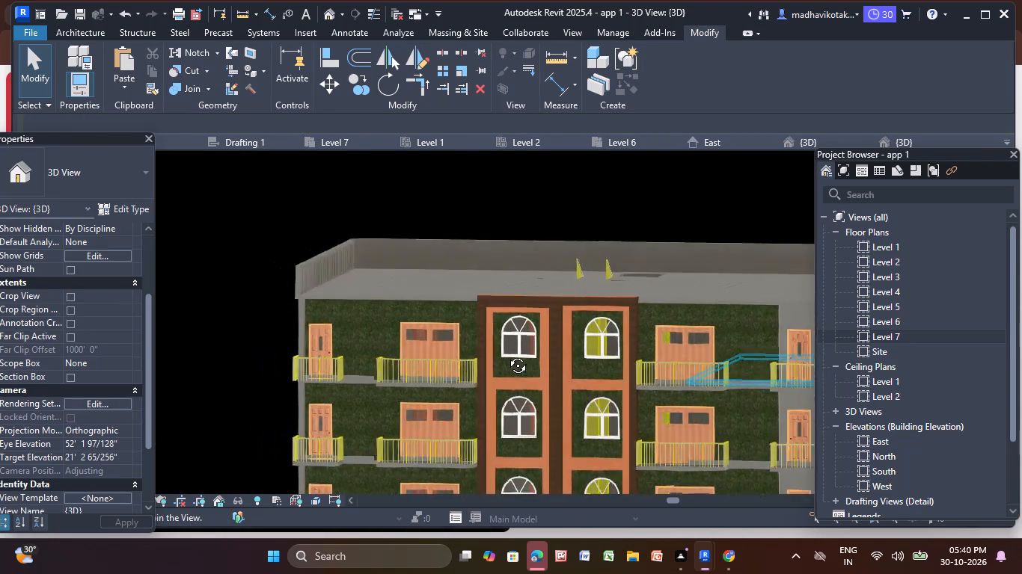
shift+middle_drag(507, 354, 517, 359)
scroll(513, 357, down, 4)
middle_drag(504, 350, 328, 312)
middle_drag(324, 312, 343, 301)
scroll(343, 300, up, 4)
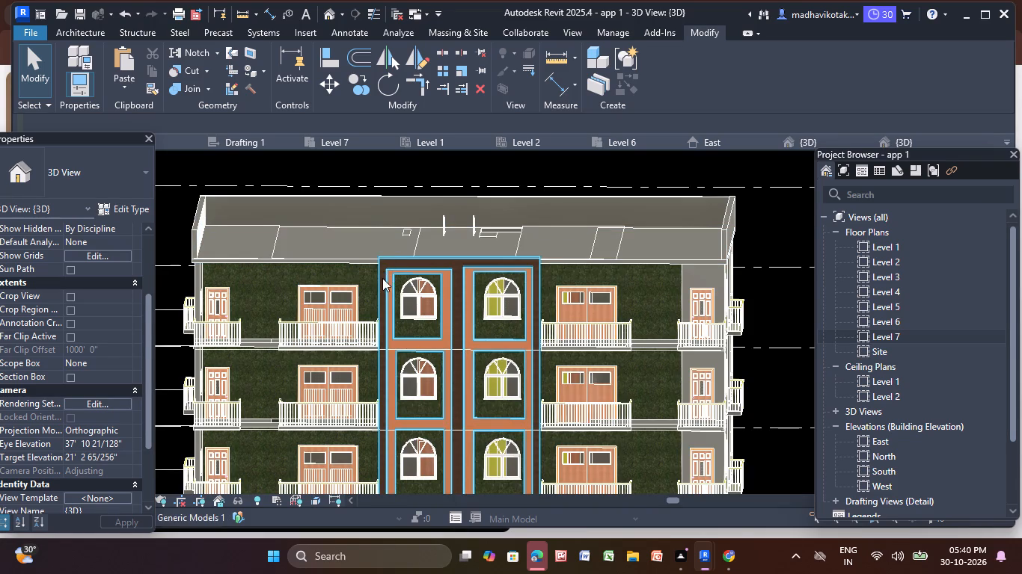
double_click(906, 336)
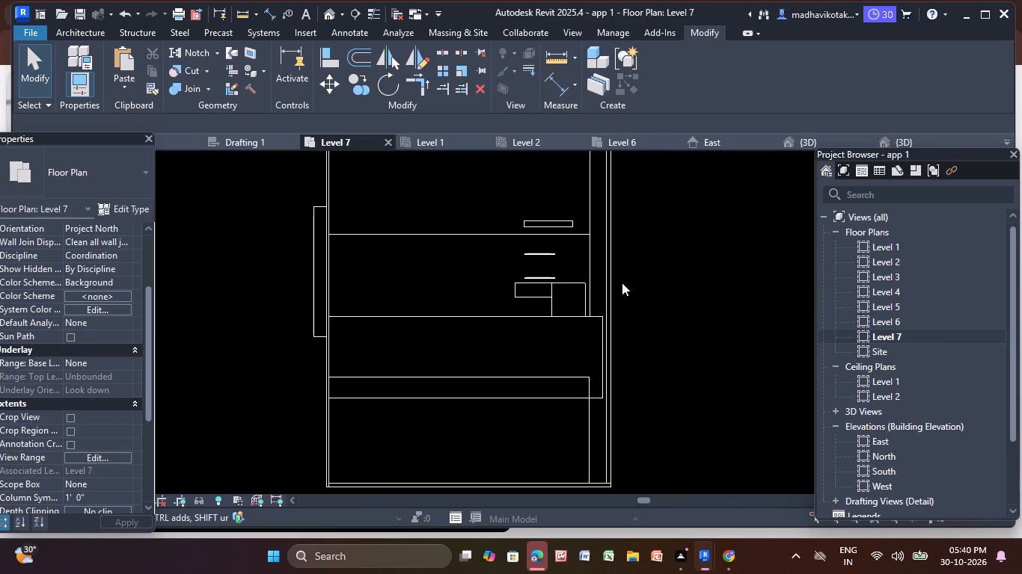
scroll(622, 283, down, 4)
middle_drag(622, 283, 573, 318)
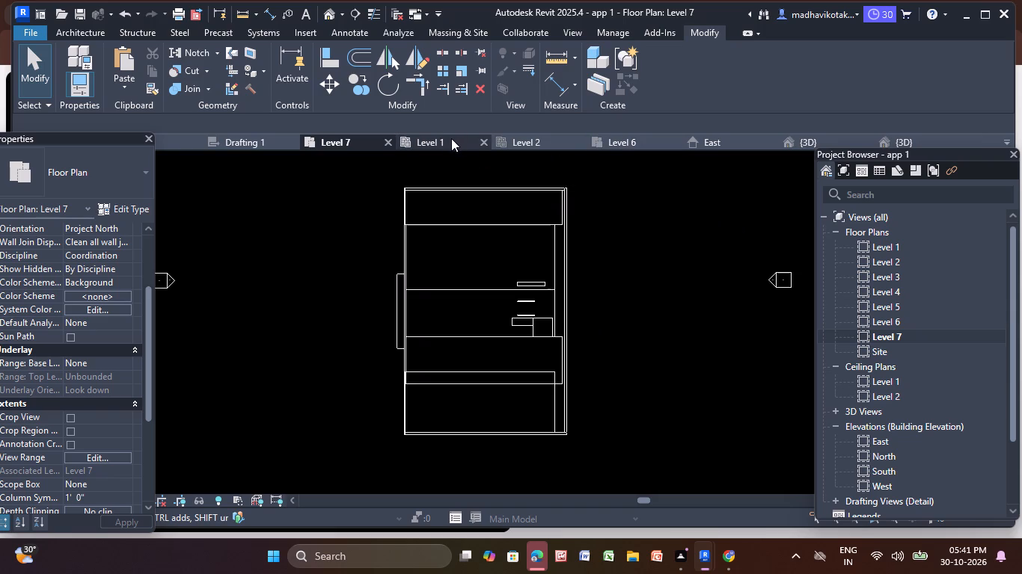
click(709, 138)
scroll(666, 195, down, 4)
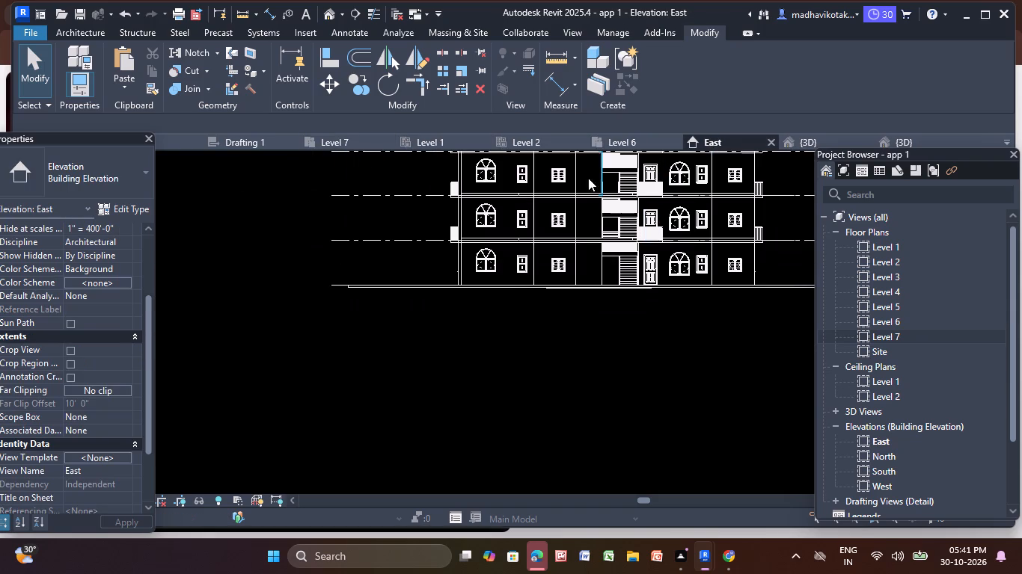
click(520, 146)
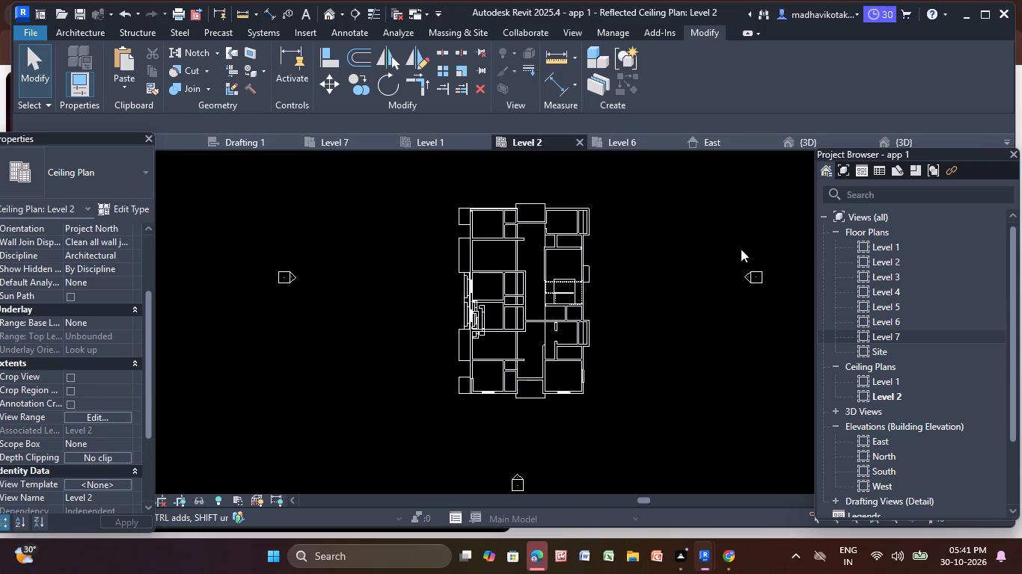
double_click(906, 247)
scroll(685, 247, down, 4)
middle_drag(673, 243, 622, 262)
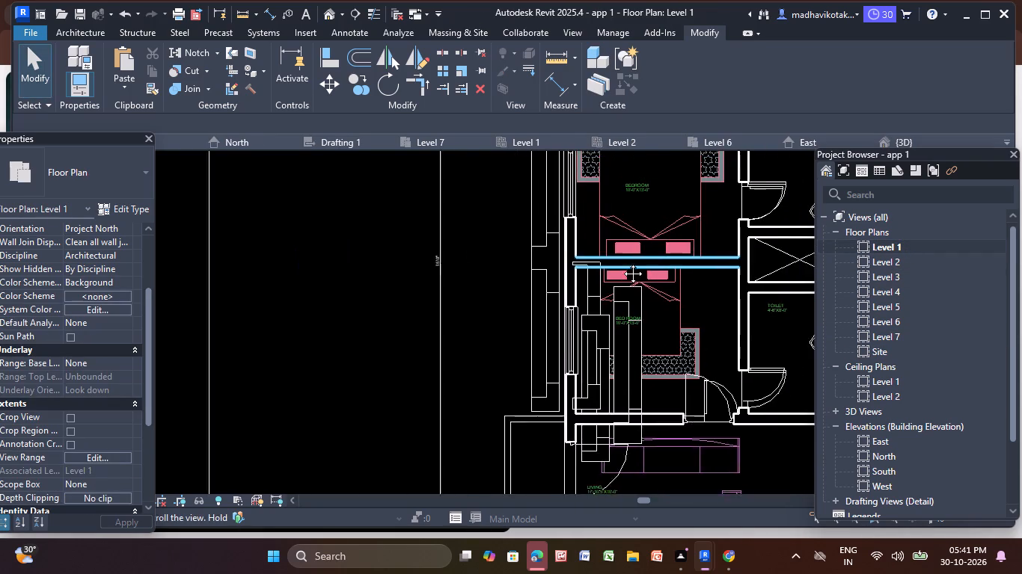
middle_drag(622, 262, 472, 290)
double_click(916, 331)
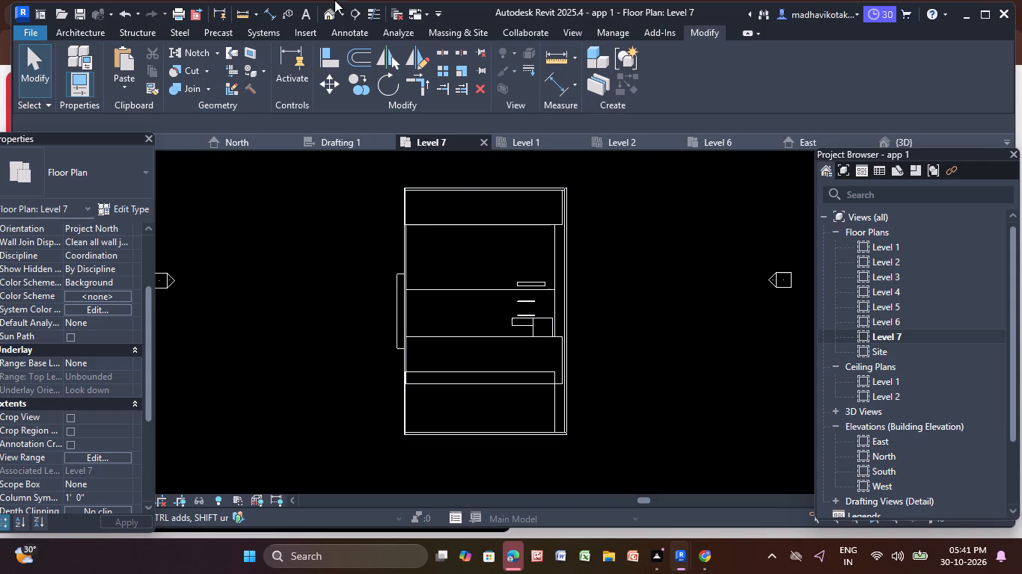
click(329, 19)
scroll(469, 223, down, 6)
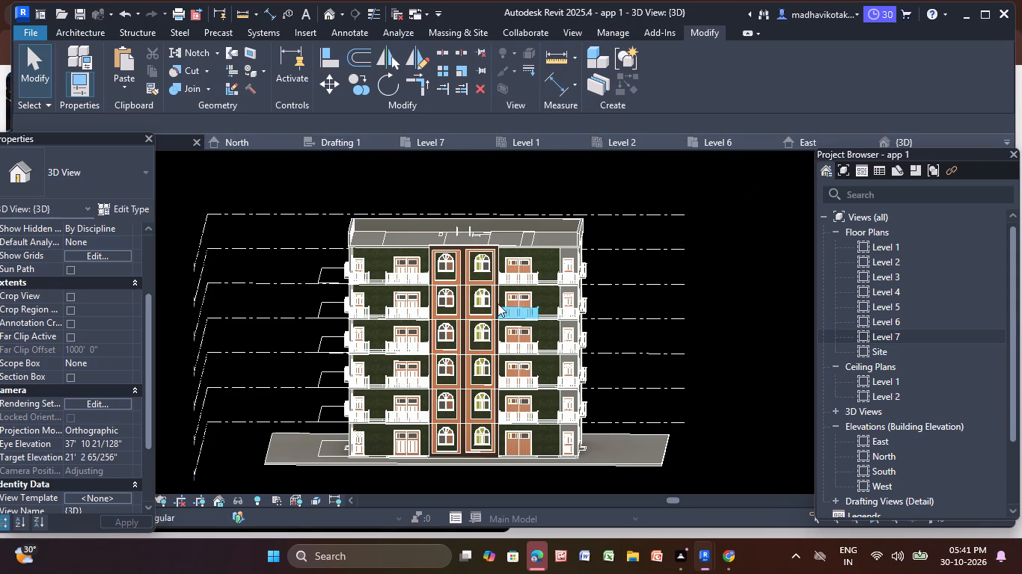
scroll(482, 298, up, 4)
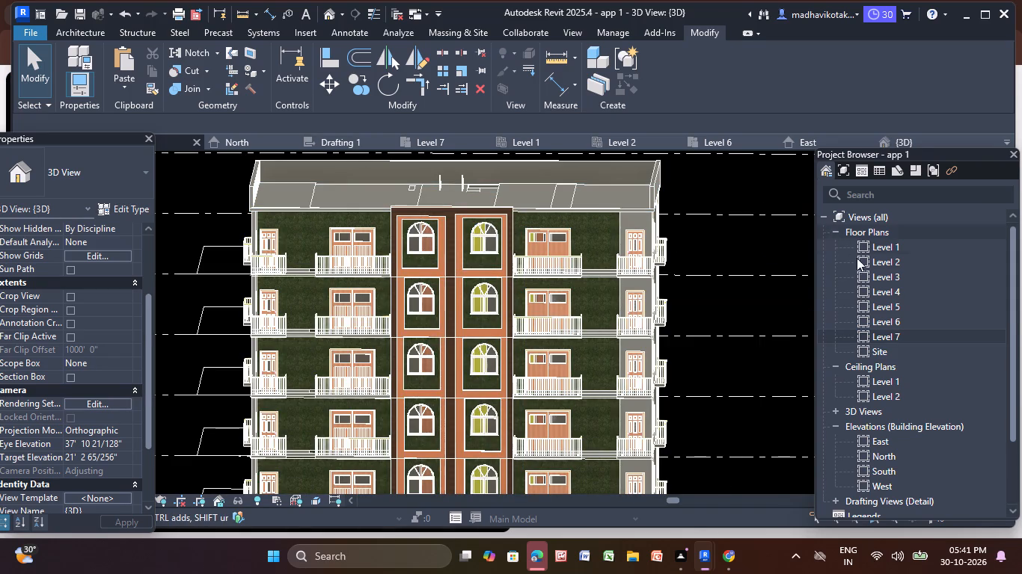
double_click(891, 339)
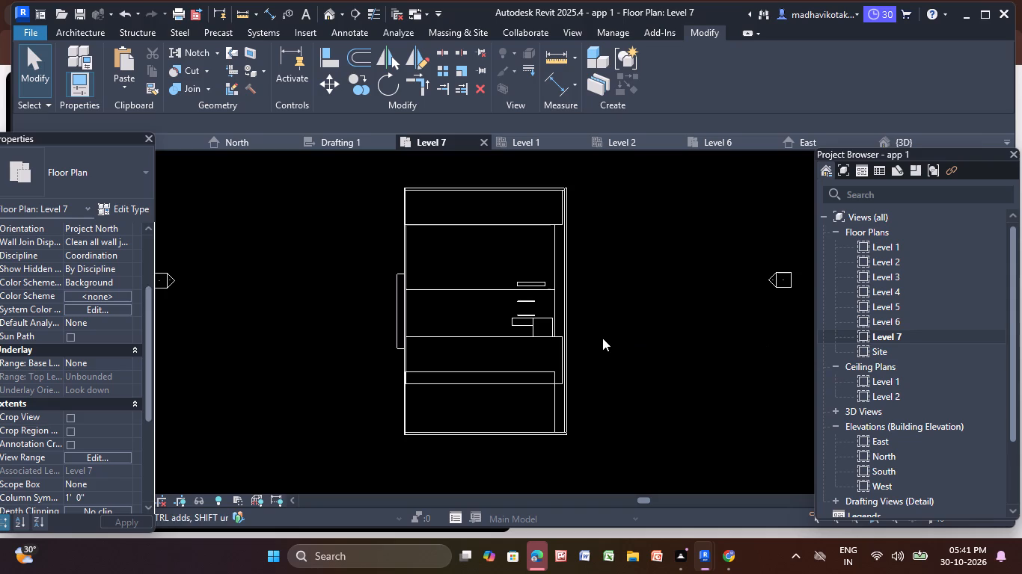
click(391, 303)
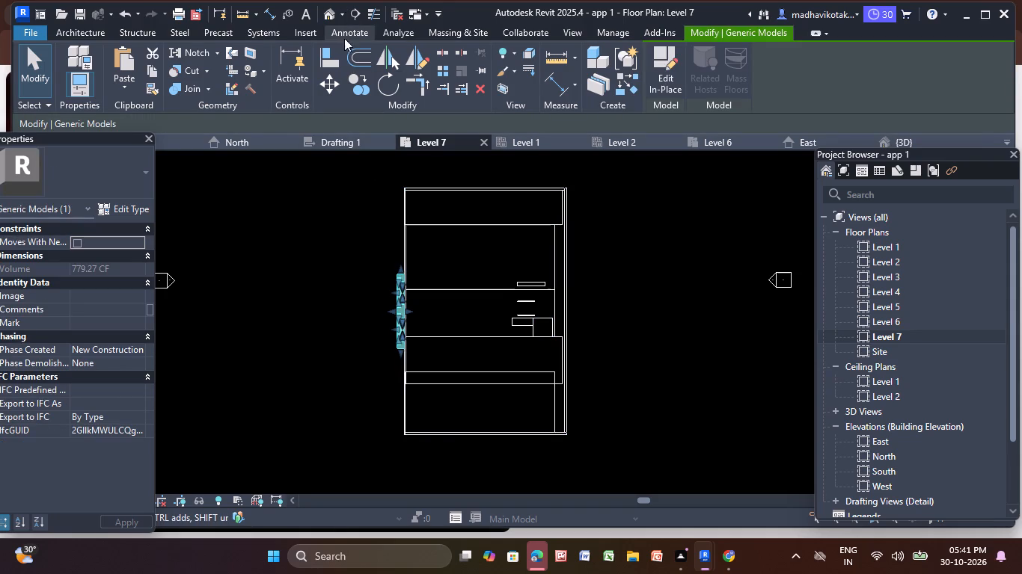
click(328, 16)
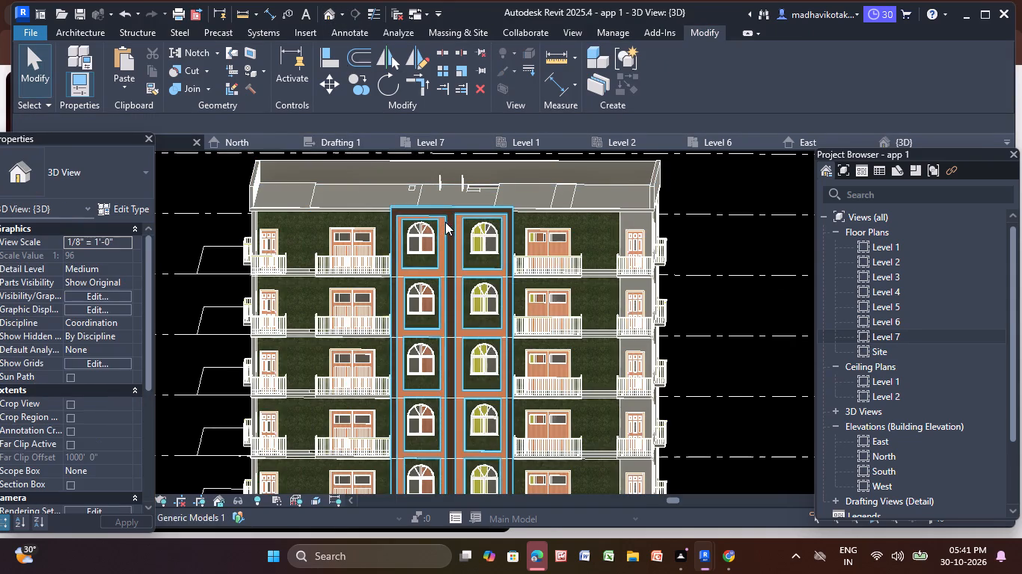
click(331, 14)
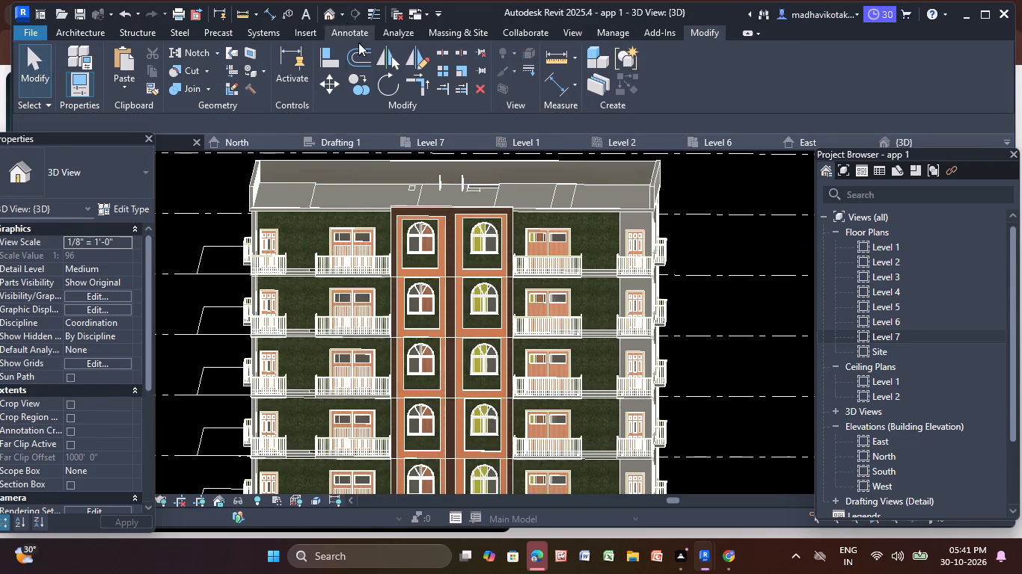
Draw a Generic - 9" w wall on Level 7 along the west edge, about 22'-10" from the northwest corner to the projecting frame's north side.
double_click(920, 336)
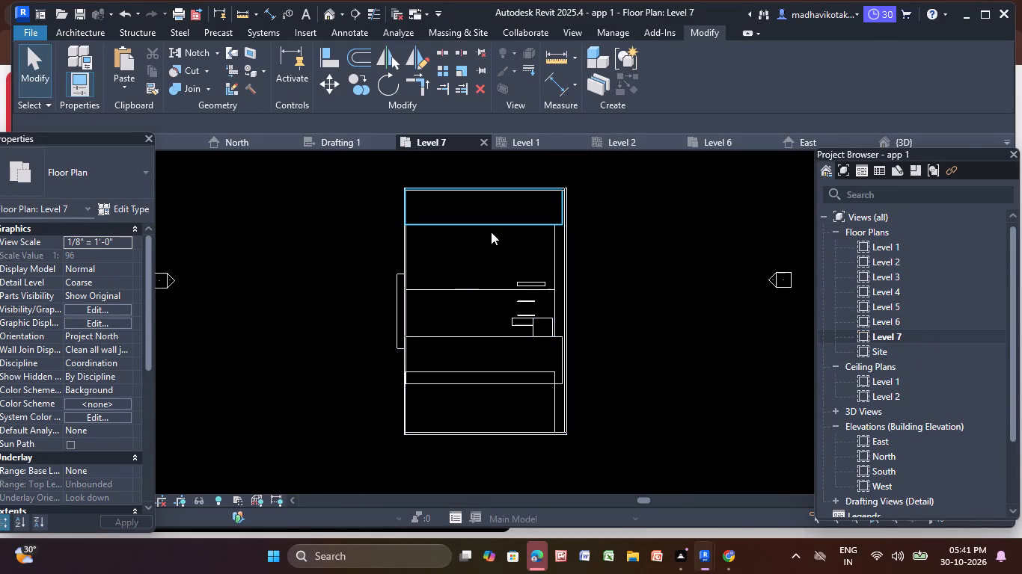
click(70, 28)
click(73, 73)
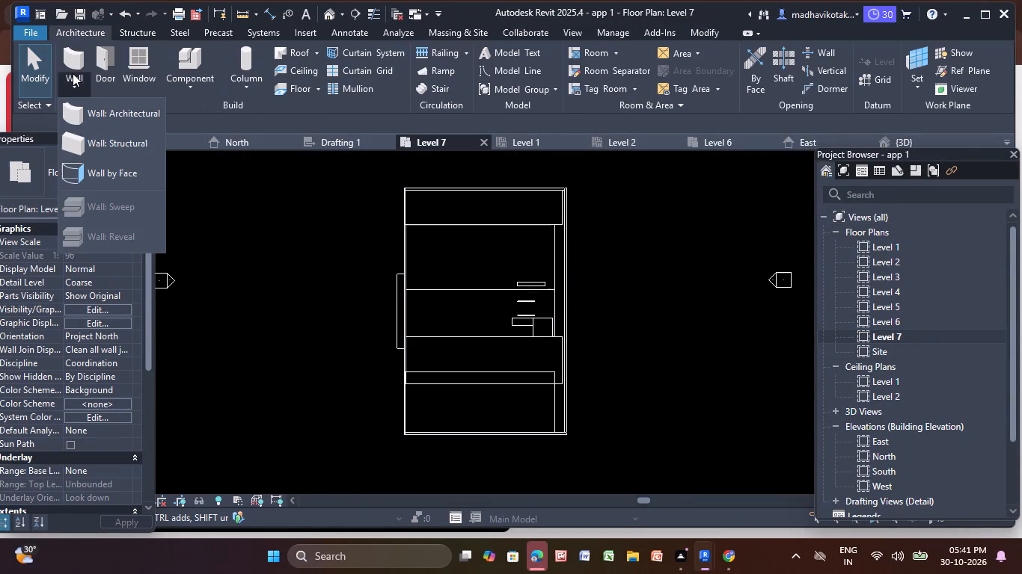
click(100, 121)
scroll(406, 184, up, 7)
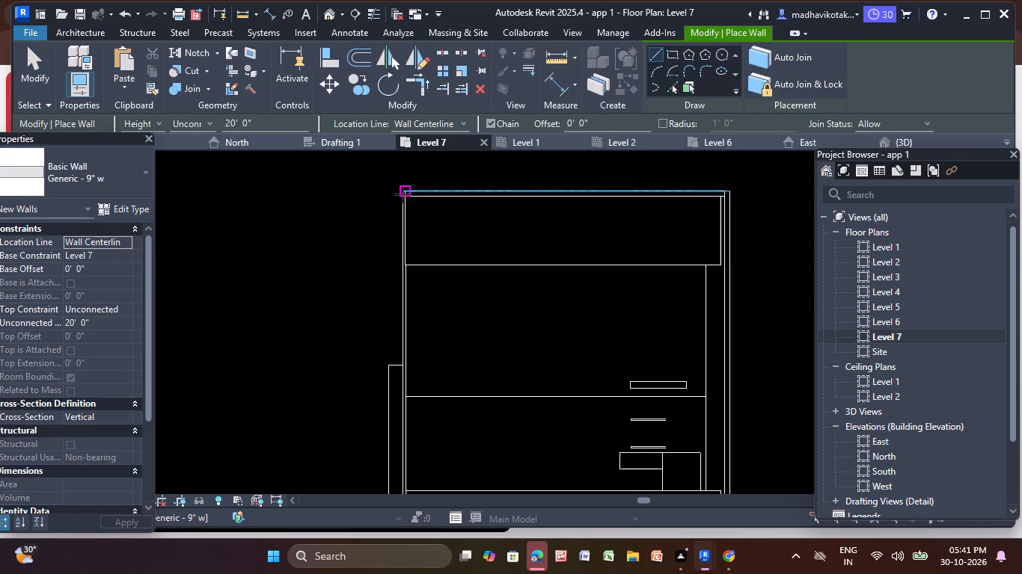
scroll(403, 194, up, 3)
scroll(454, 215, down, 6)
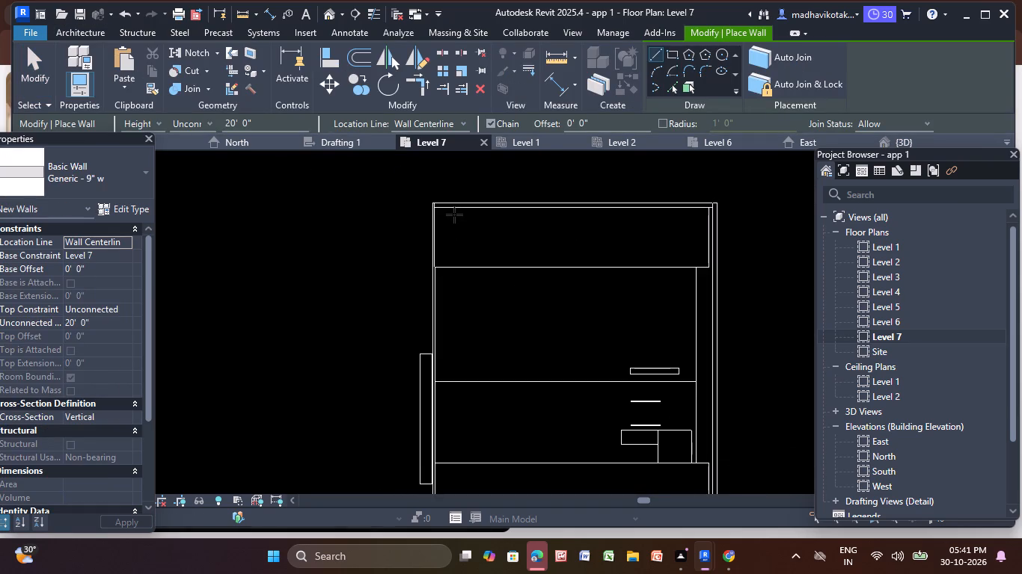
middle_drag(454, 215, 444, 182)
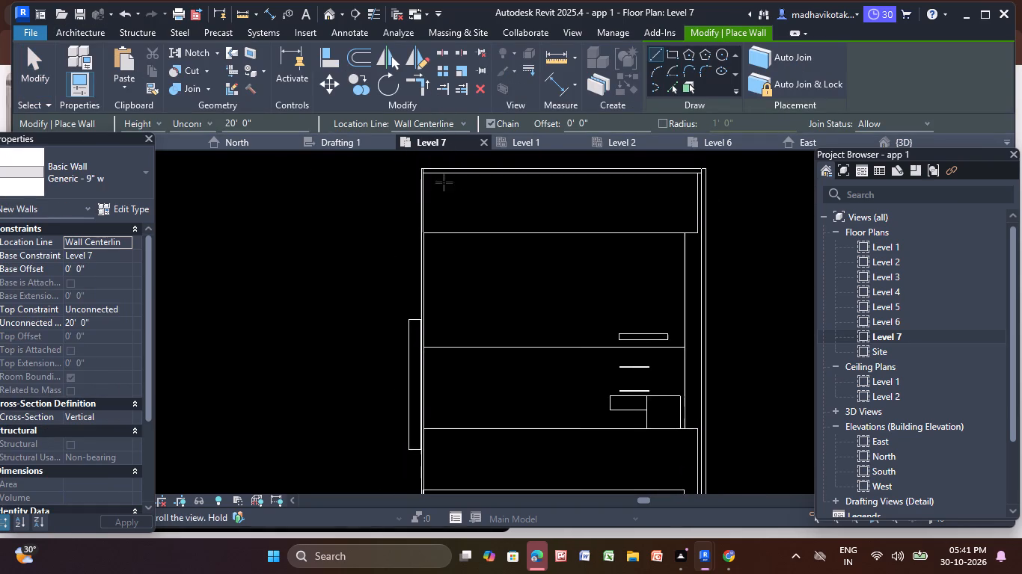
middle_drag(444, 182, 443, 182)
scroll(424, 167, up, 14)
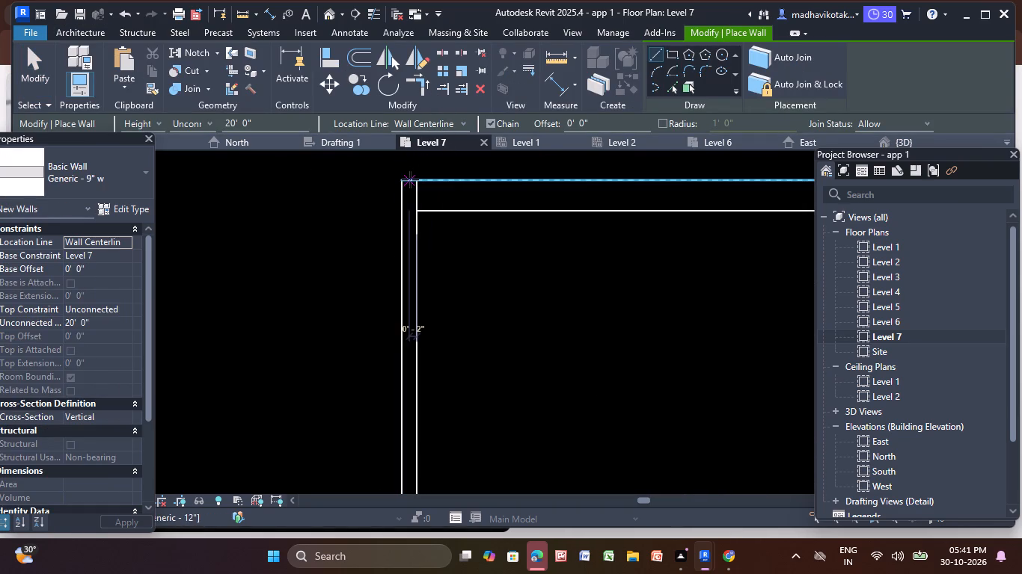
click(410, 179)
scroll(431, 359, down, 5)
middle_drag(427, 362, 353, 112)
scroll(411, 393, down, 2)
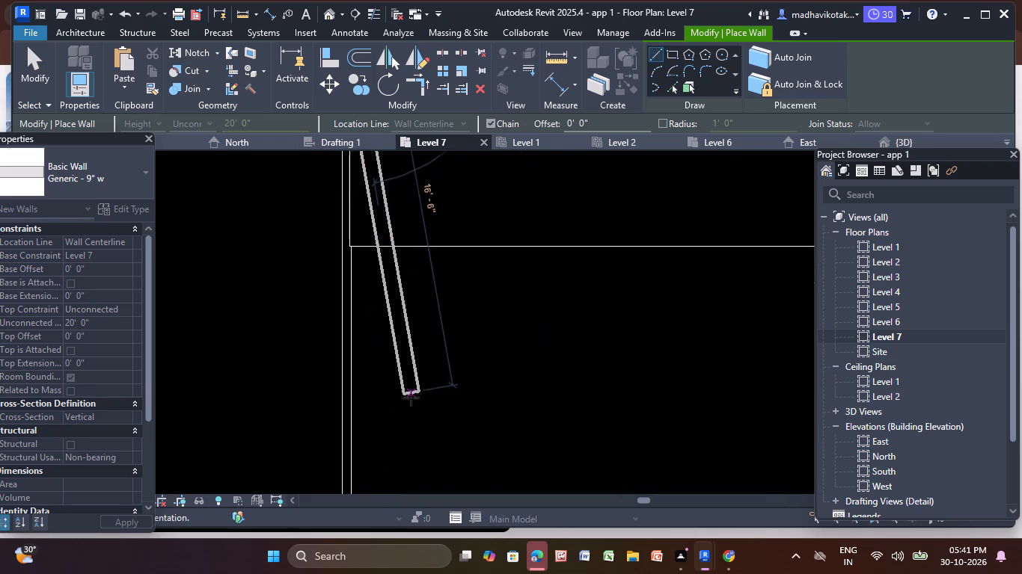
scroll(411, 398, down, 1)
middle_drag(407, 398, 289, 114)
scroll(258, 234, down, 4)
middle_drag(265, 244, 347, 228)
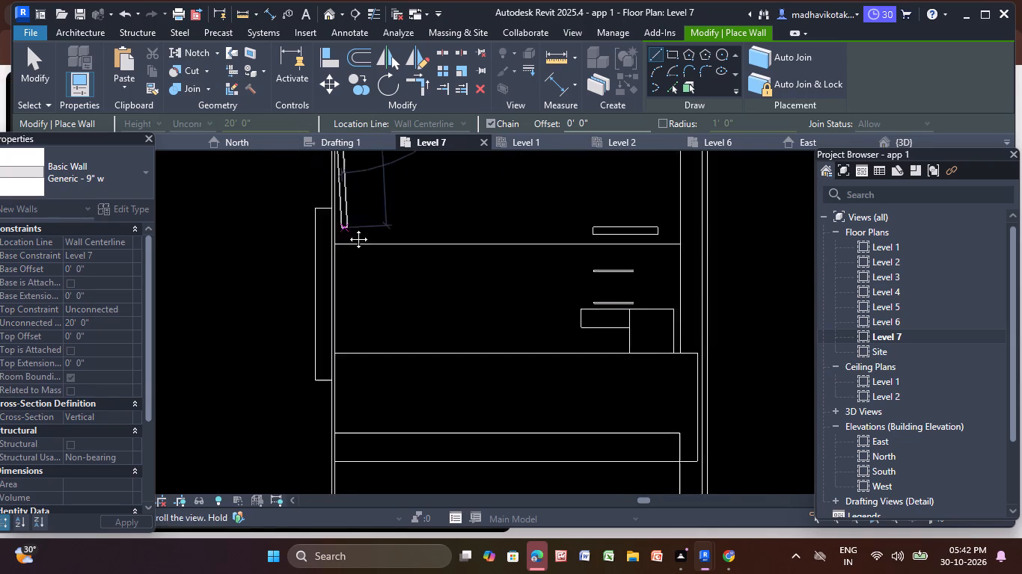
middle_drag(347, 228, 386, 254)
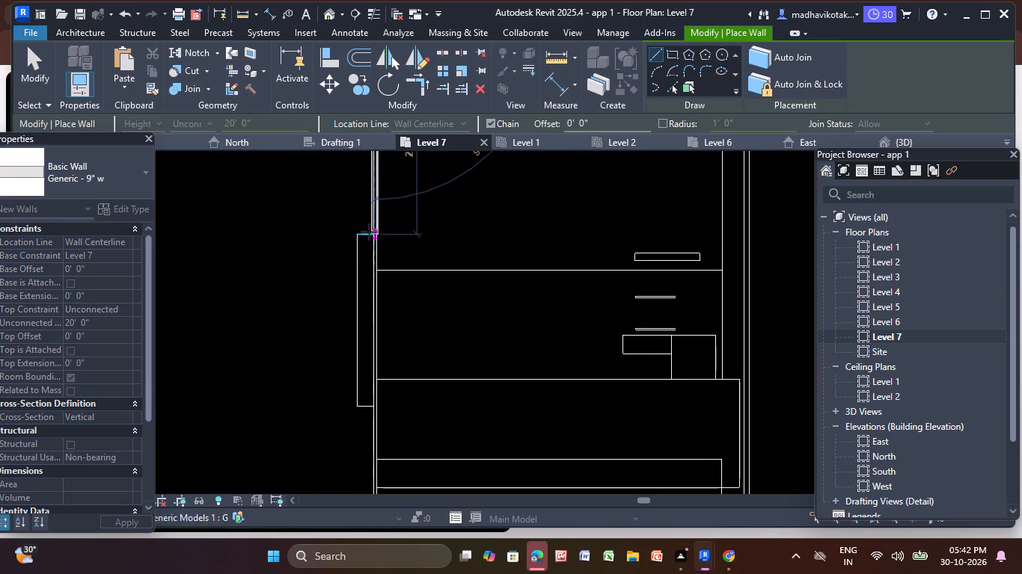
scroll(379, 218, up, 9)
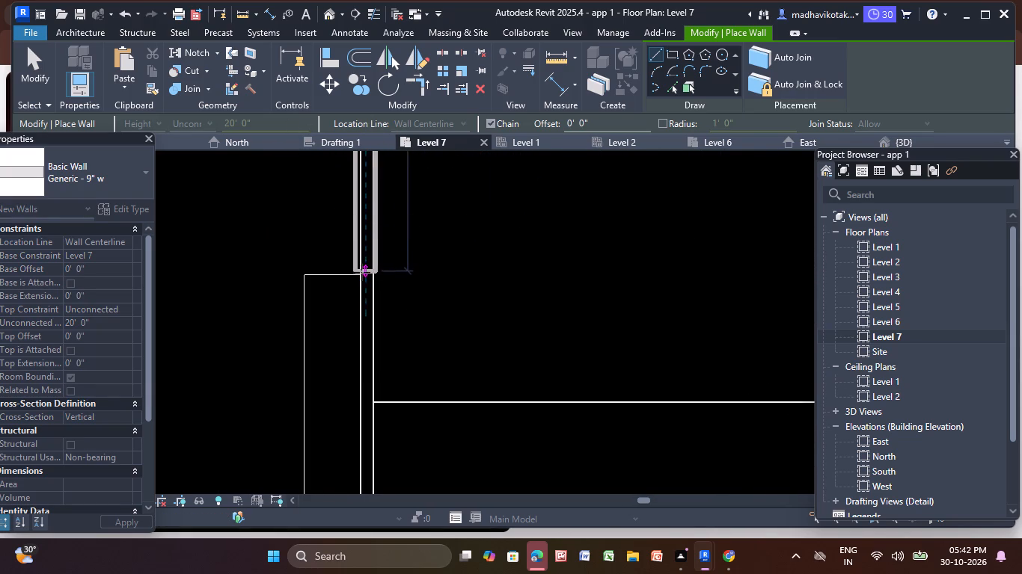
scroll(365, 273, up, 8)
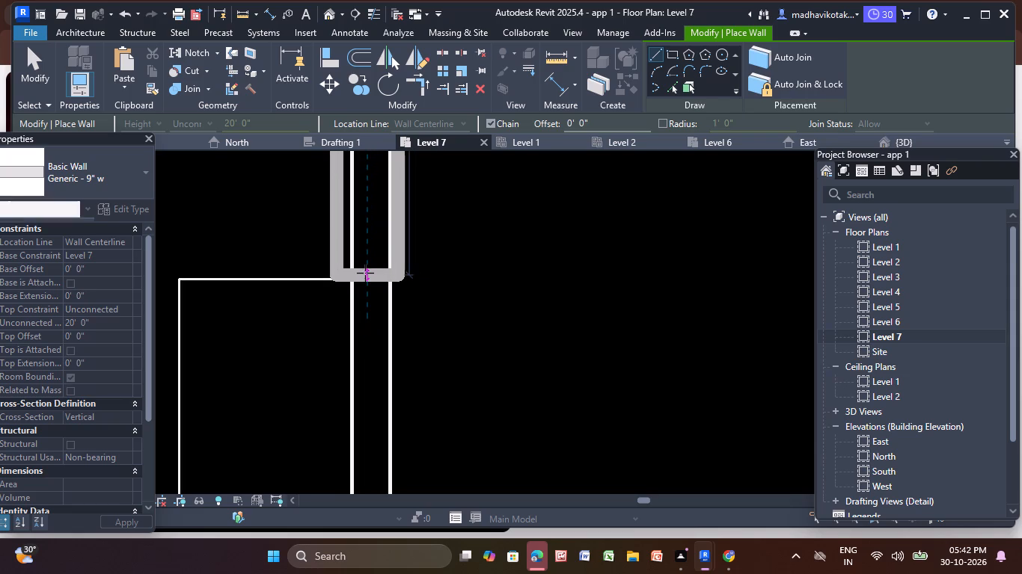
click(365, 273)
scroll(388, 257, down, 6)
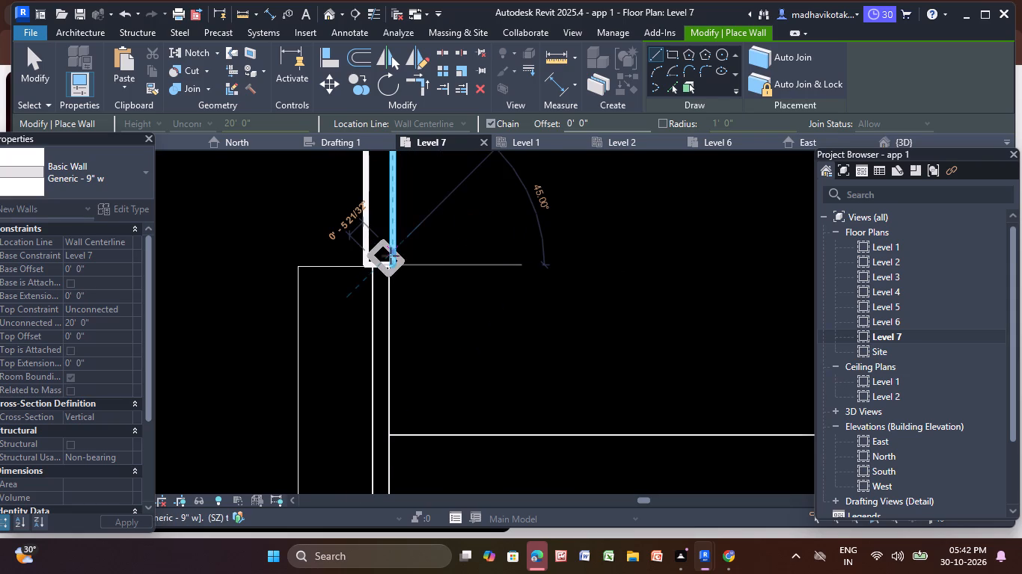
key(Escape)
Draw a second Generic - 9" w wall, about 22'-9" long, from the projecting frame's south side to the southwest corner of the west edge.
scroll(391, 256, down, 7)
middle_drag(398, 273, 272, 14)
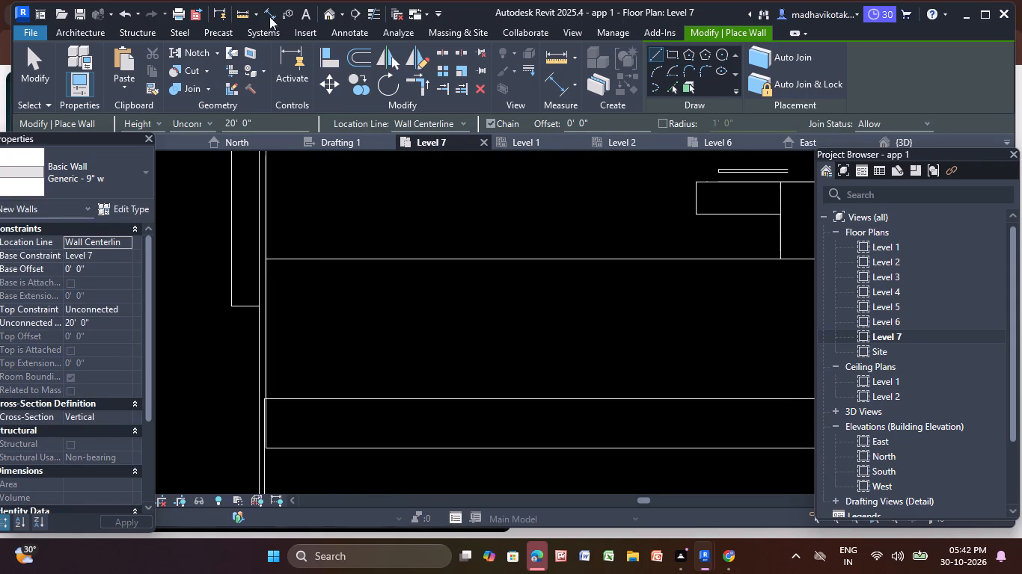
middle_drag(316, 286, 377, 191)
scroll(336, 226, up, 4)
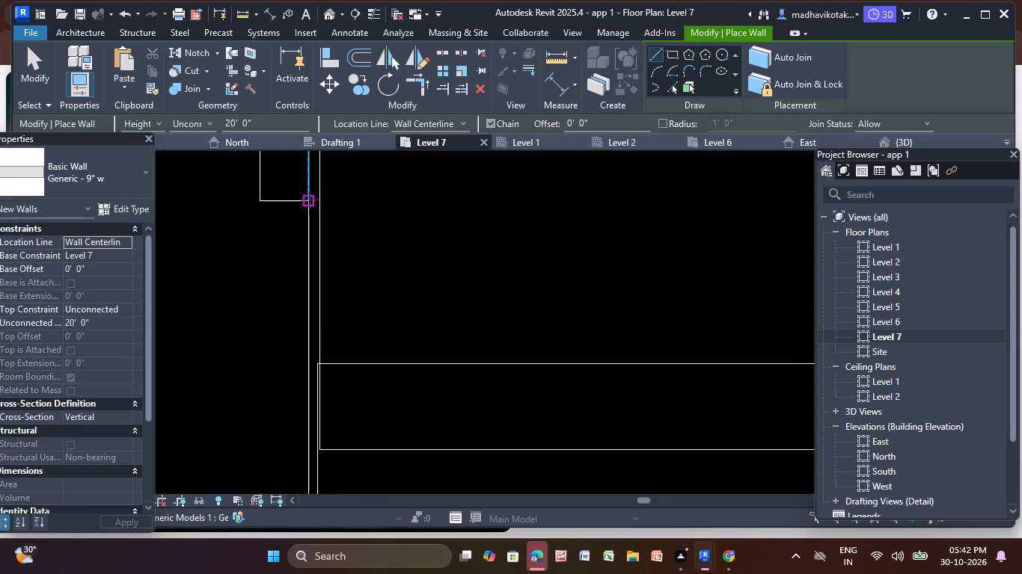
click(309, 200)
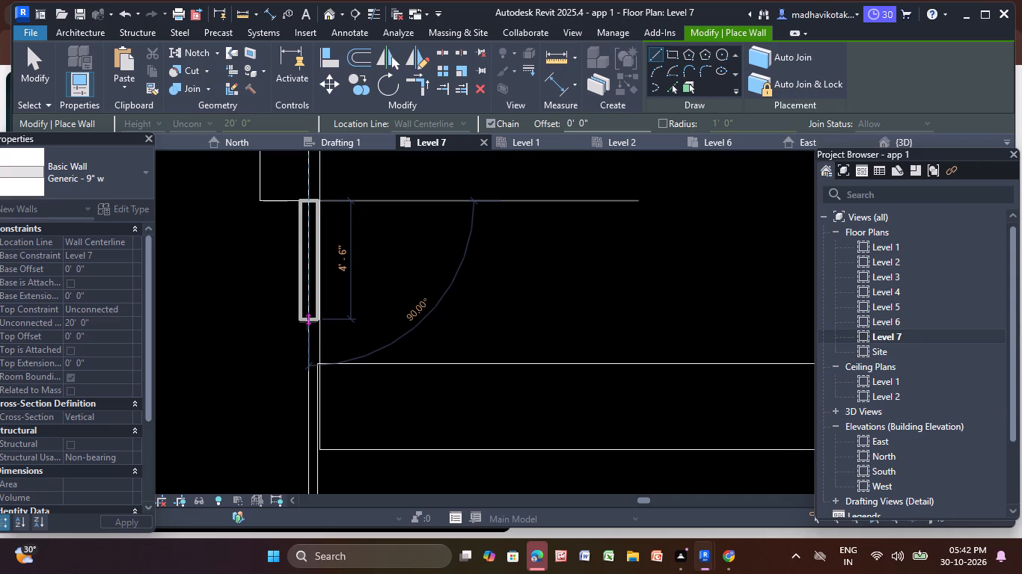
key(Escape)
scroll(302, 193, up, 6)
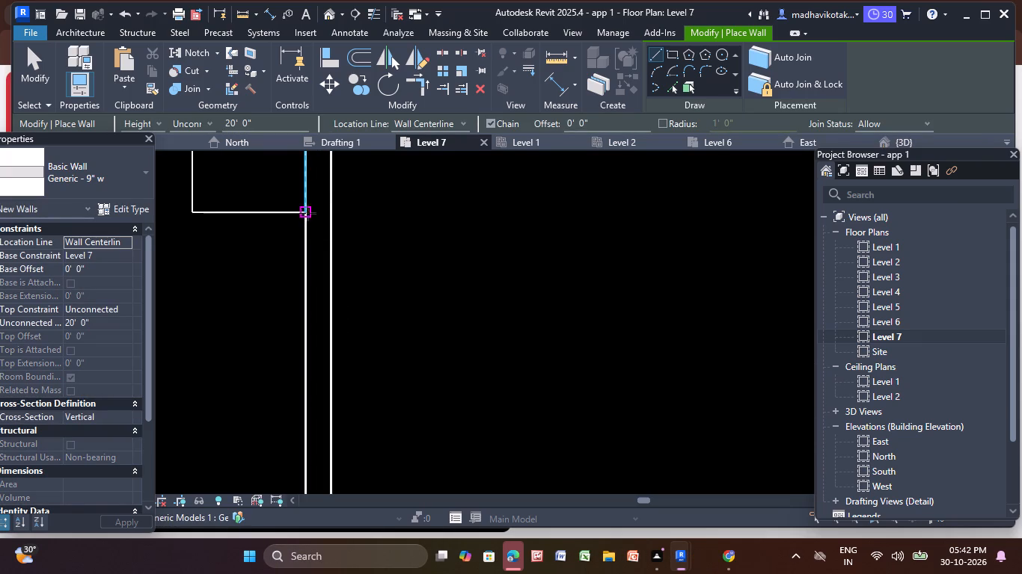
click(317, 215)
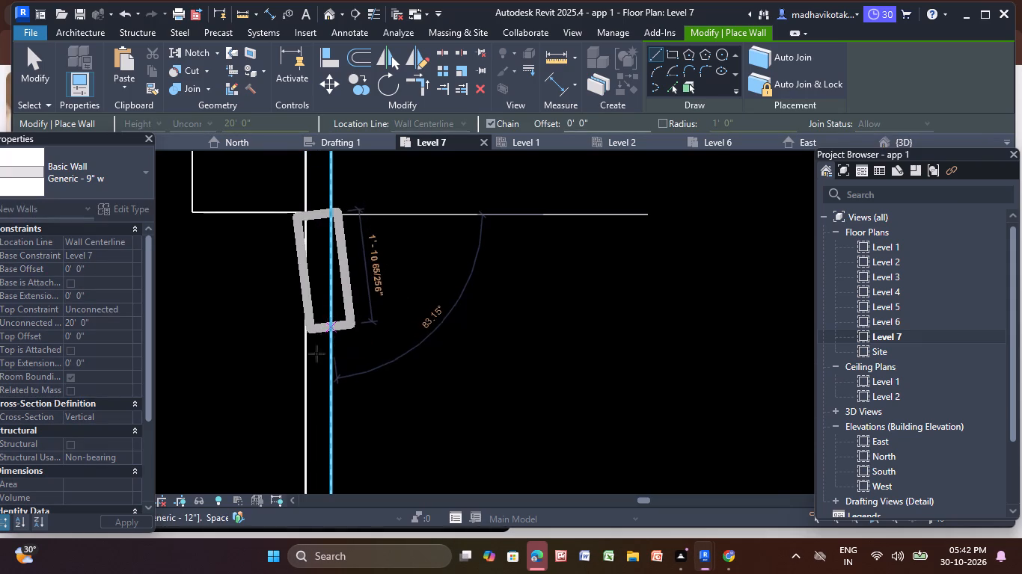
scroll(348, 411, down, 6)
middle_drag(321, 455, 275, 162)
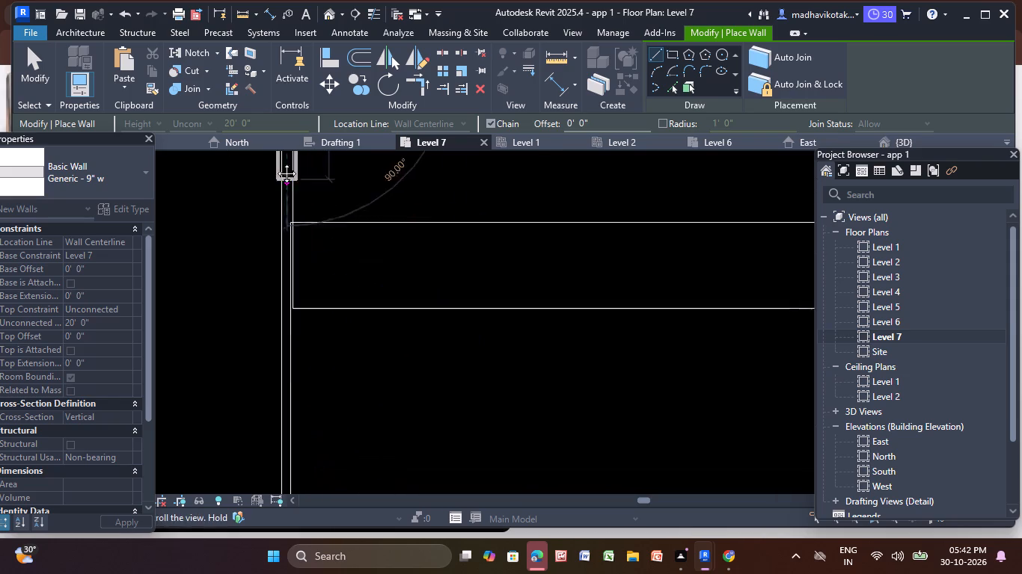
middle_drag(275, 162, 274, 156)
scroll(268, 428, down, 3)
middle_drag(269, 452, 245, 153)
scroll(252, 280, up, 4)
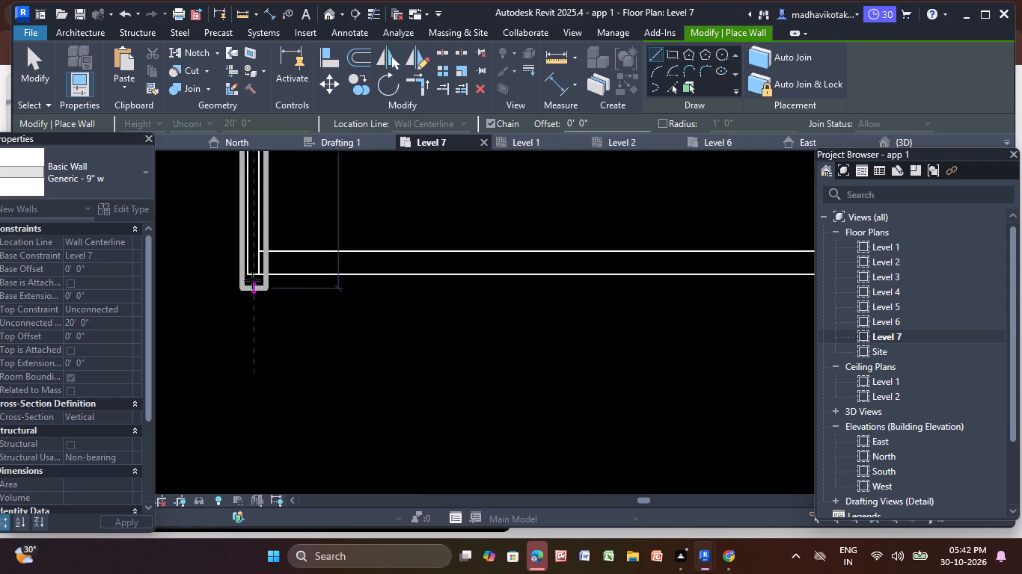
scroll(252, 280, up, 5)
click(254, 268)
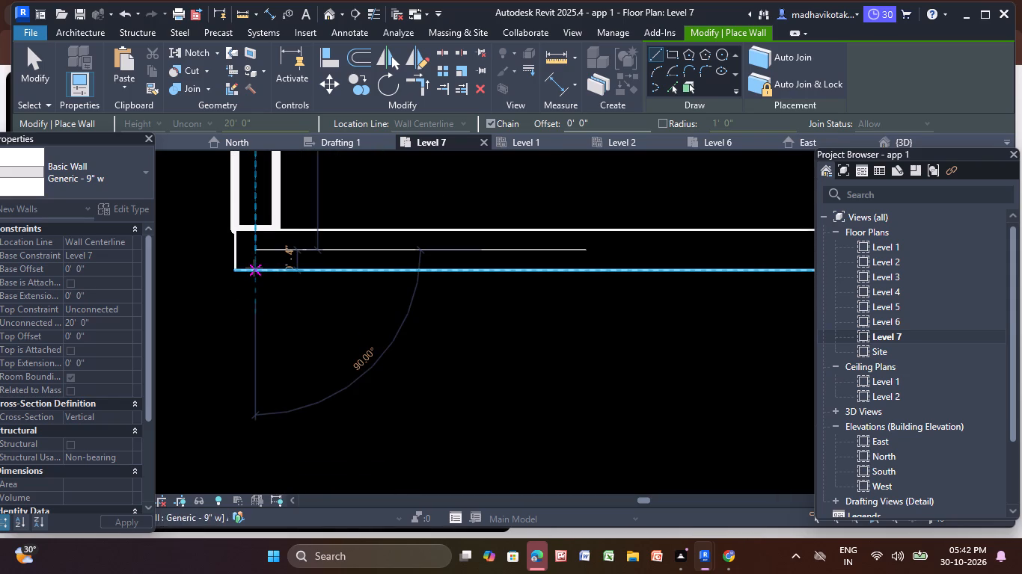
key(Escape)
key(Escape)
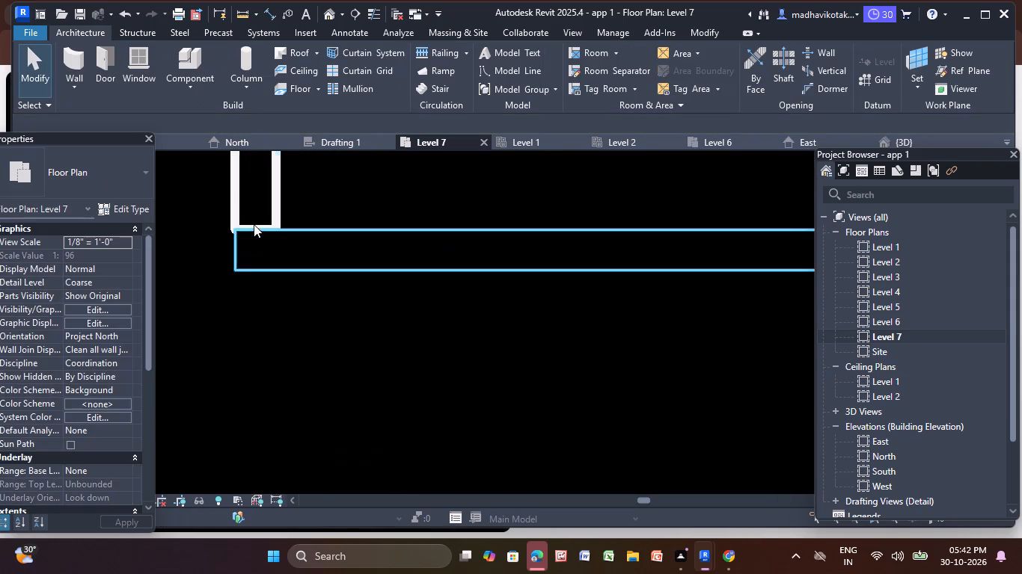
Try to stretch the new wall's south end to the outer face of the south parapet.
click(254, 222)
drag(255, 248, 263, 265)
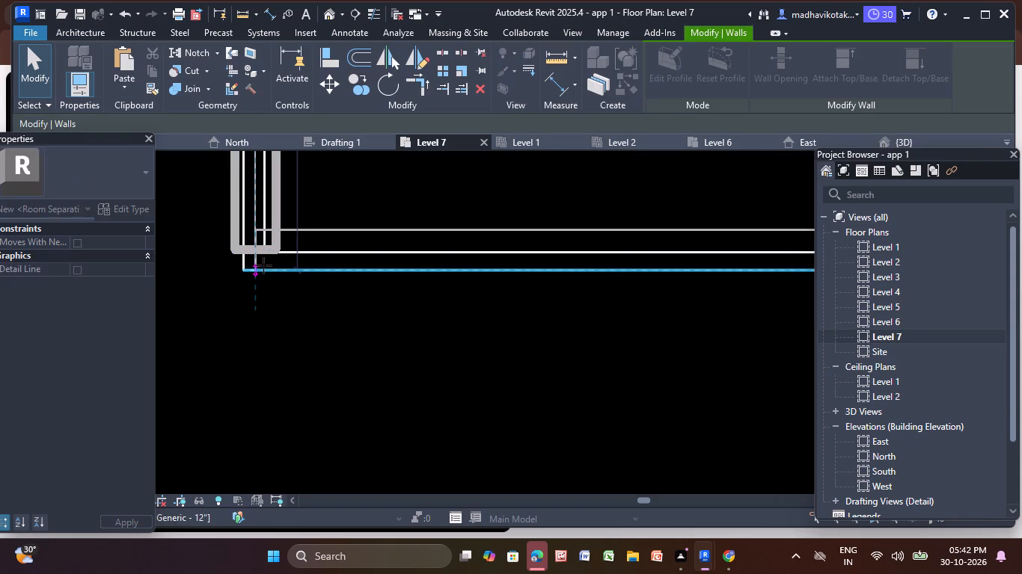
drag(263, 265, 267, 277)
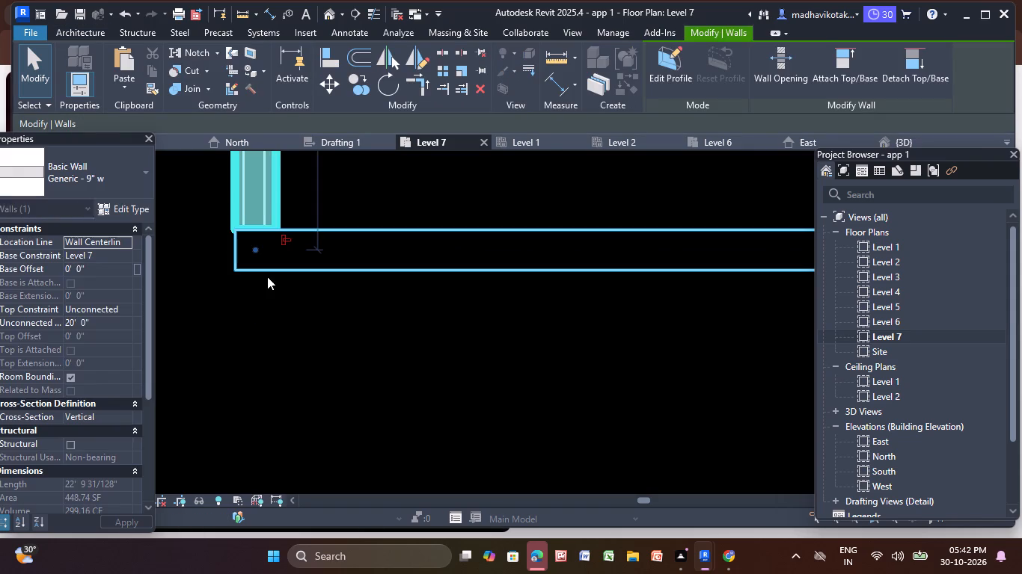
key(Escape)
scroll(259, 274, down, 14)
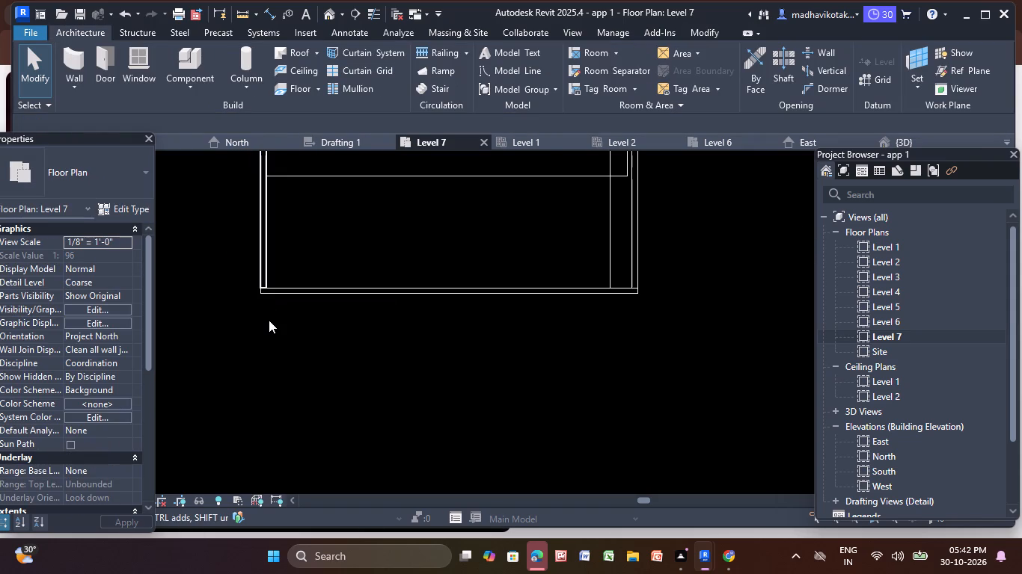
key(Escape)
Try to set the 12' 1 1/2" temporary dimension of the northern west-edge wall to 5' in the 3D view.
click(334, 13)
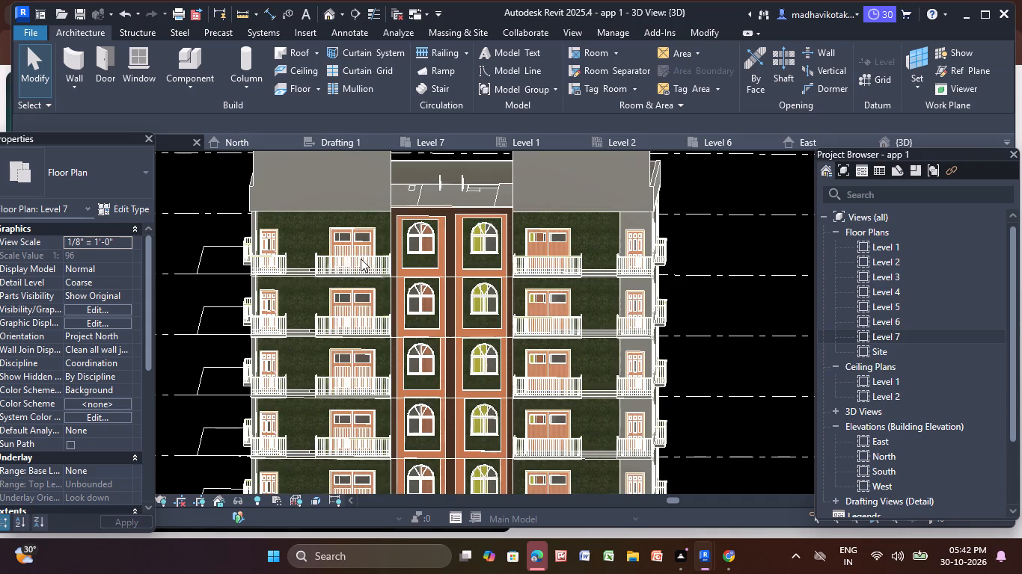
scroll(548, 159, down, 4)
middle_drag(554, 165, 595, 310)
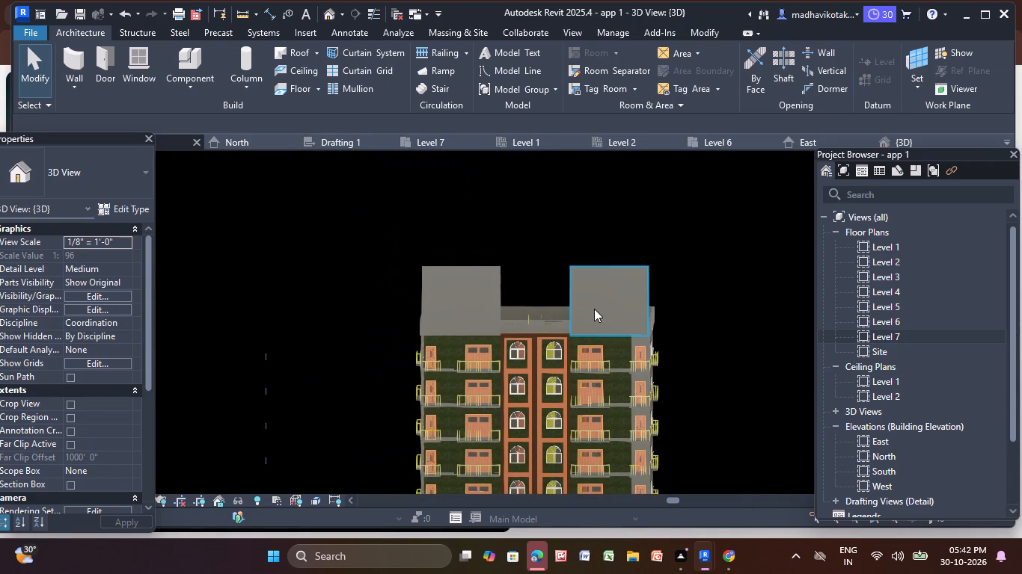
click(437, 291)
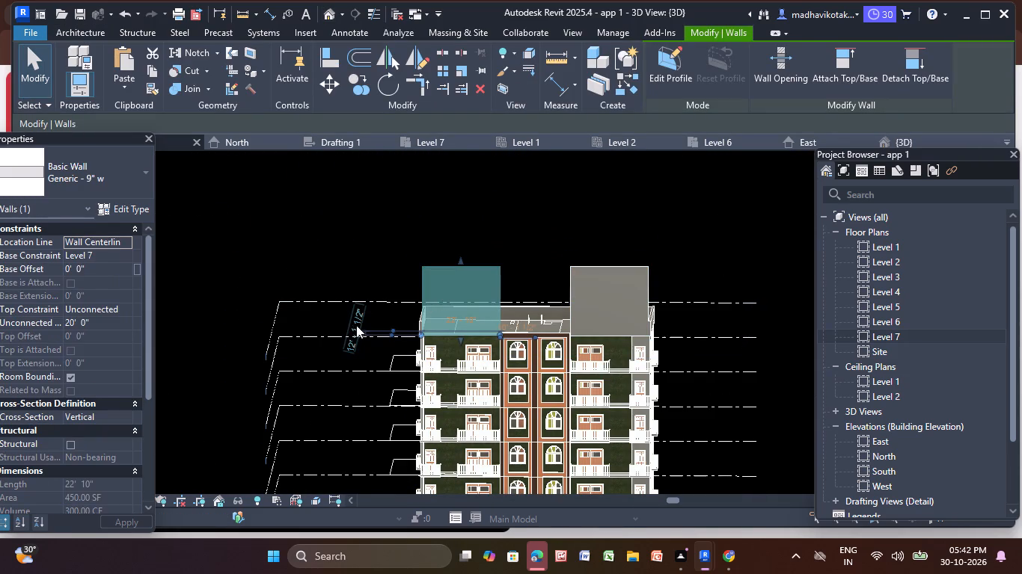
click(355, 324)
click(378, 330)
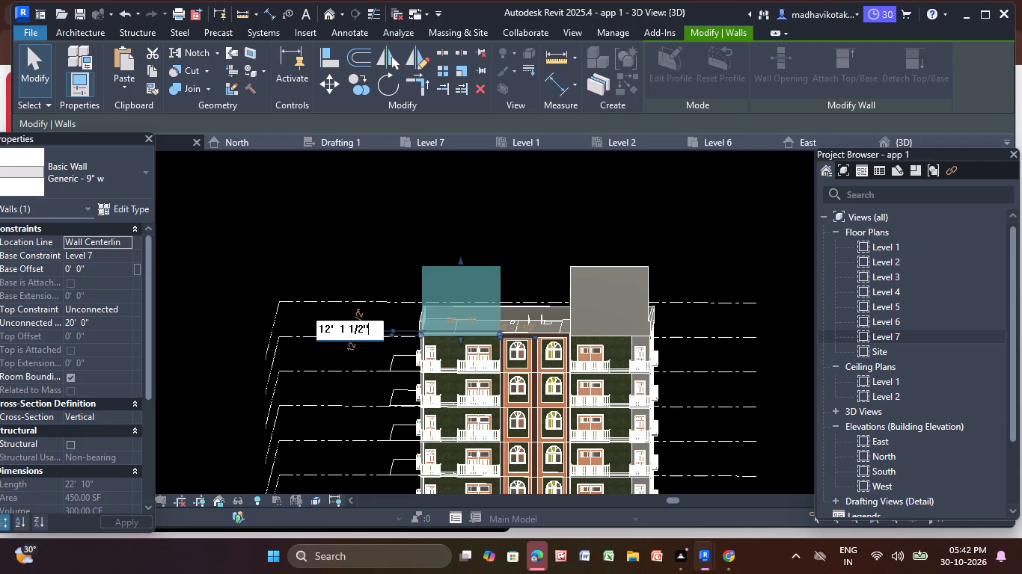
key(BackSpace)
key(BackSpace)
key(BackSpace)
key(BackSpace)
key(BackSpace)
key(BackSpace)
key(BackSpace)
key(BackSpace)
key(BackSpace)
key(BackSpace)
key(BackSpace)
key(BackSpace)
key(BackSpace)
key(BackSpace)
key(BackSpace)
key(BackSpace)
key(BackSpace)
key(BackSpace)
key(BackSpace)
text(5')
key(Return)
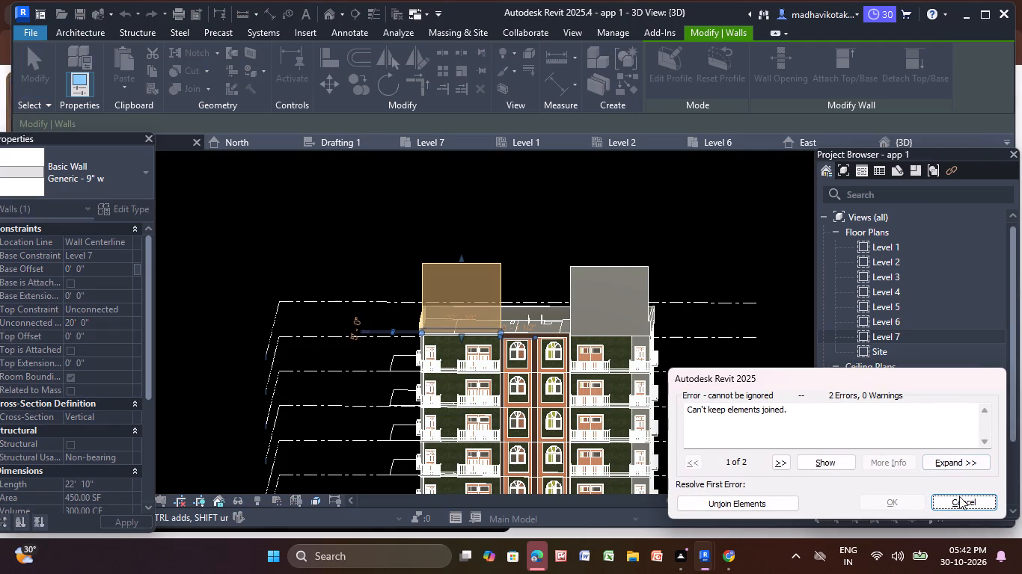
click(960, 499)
Lower the top of the northern west-edge wall to a height of about 4'-5" in the 3D view.
scroll(469, 257, up, 4)
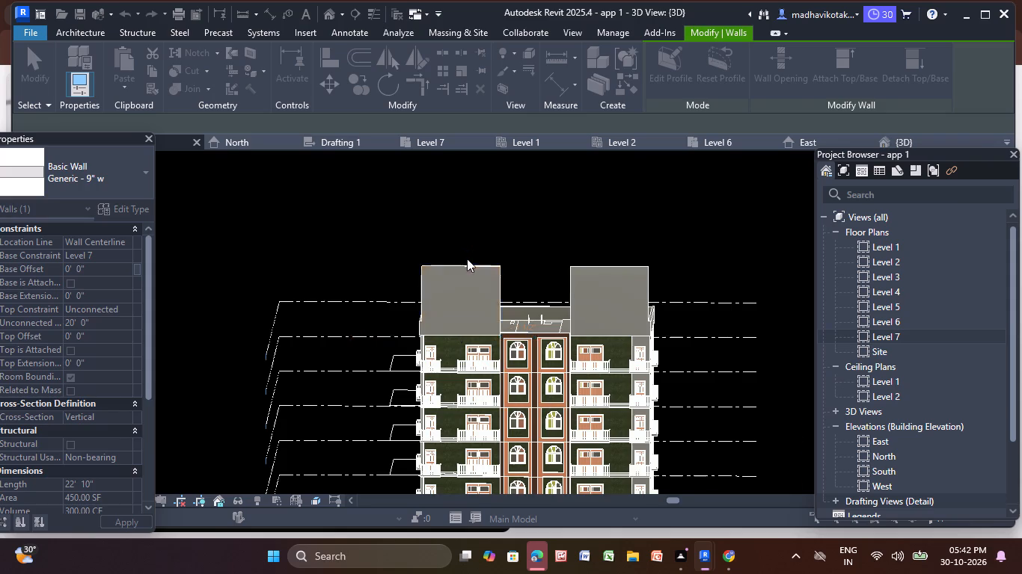
click(450, 280)
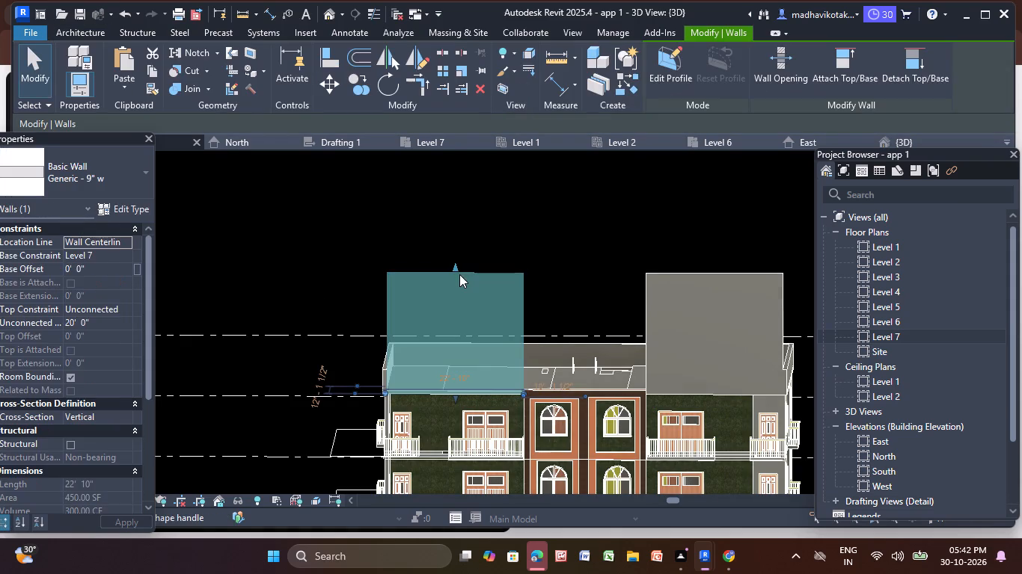
drag(456, 270, 475, 367)
click(384, 253)
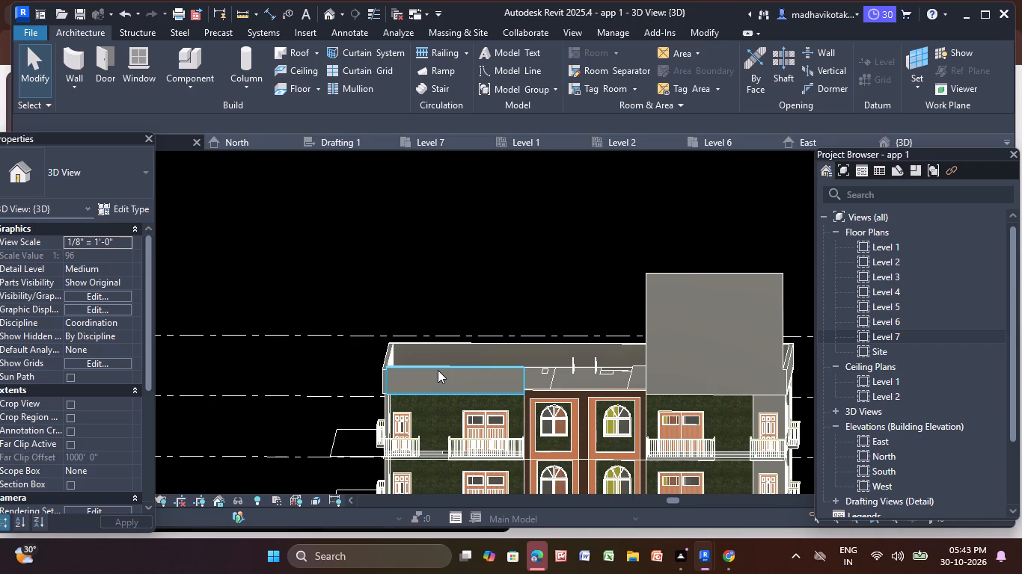
Lower the top of the northern west-edge wall to a height of about 4'-0 1/2" to match the adjoining slotted parapet.
middle_drag(438, 370, 477, 377)
scroll(536, 379, up, 5)
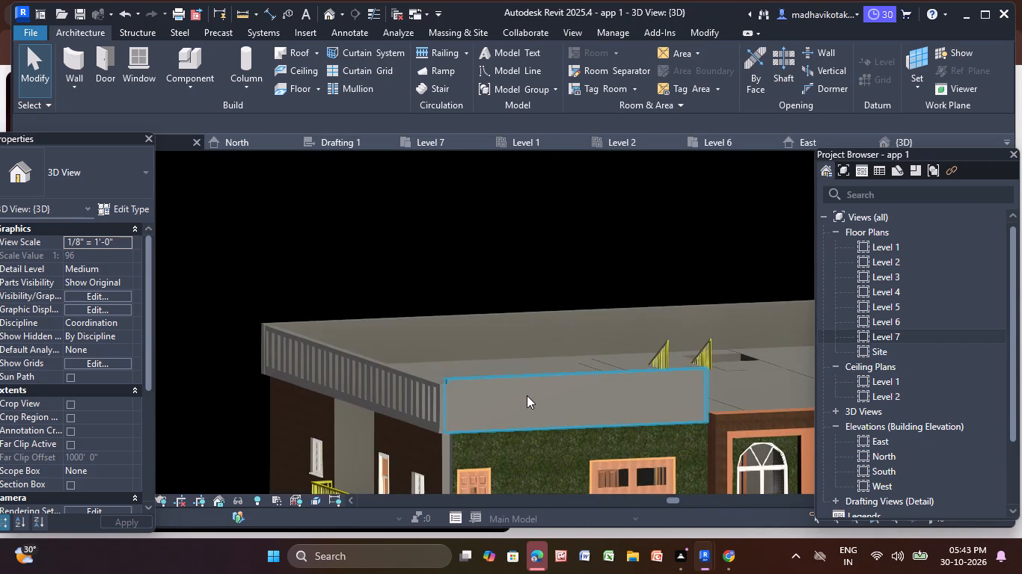
drag(527, 397, 515, 394)
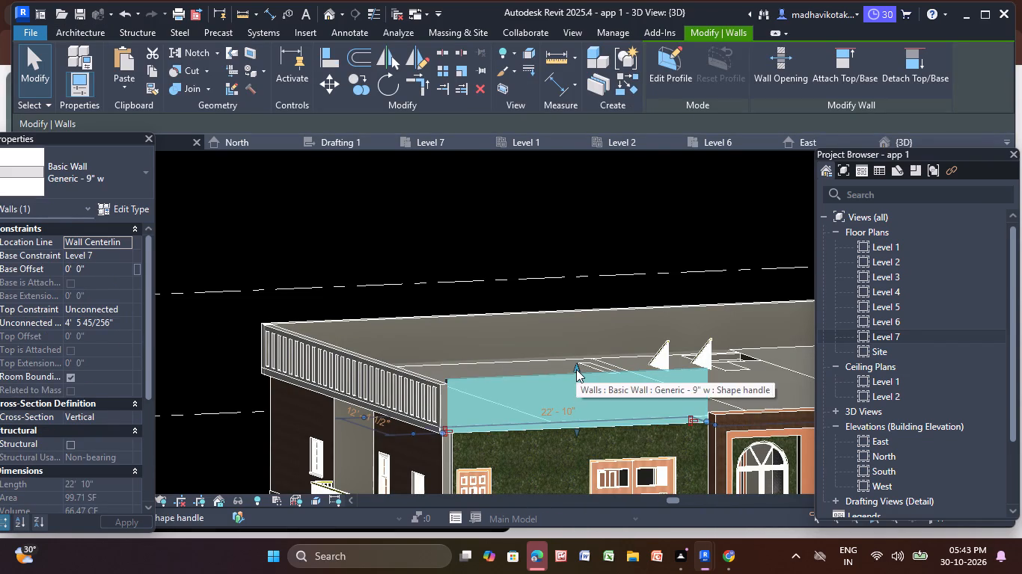
drag(576, 369, 584, 378)
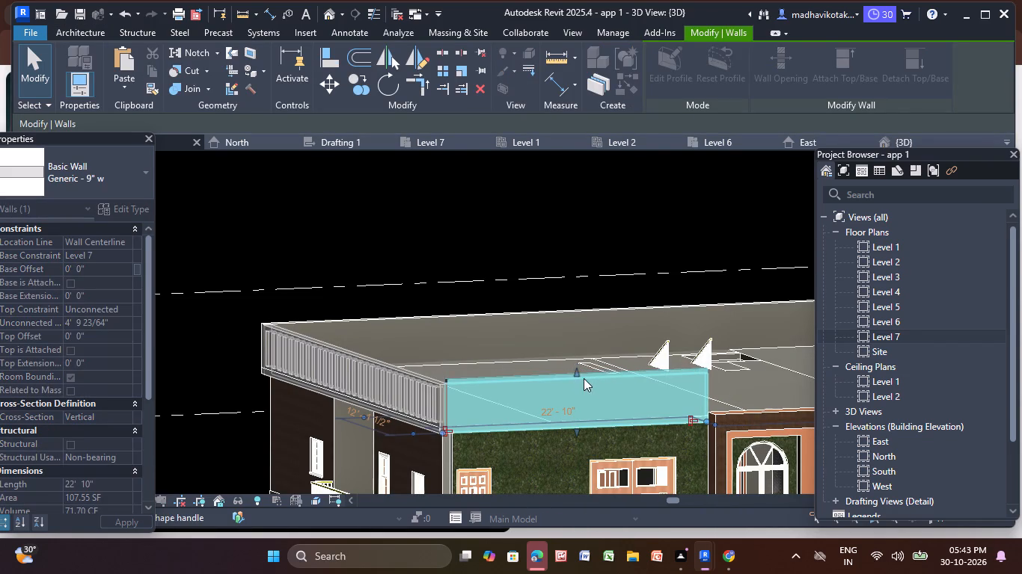
click(424, 257)
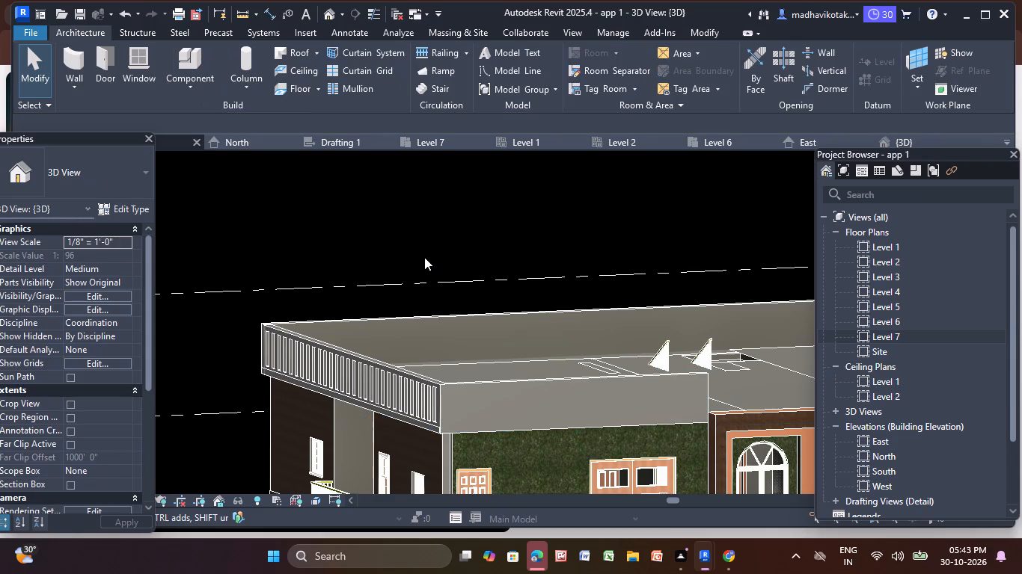
Lower the top of the southern west-edge wall to a height of about 4'-3", near the adjacent parapet's top.
scroll(448, 270, down, 5)
shift+middle_drag(564, 365, 498, 374)
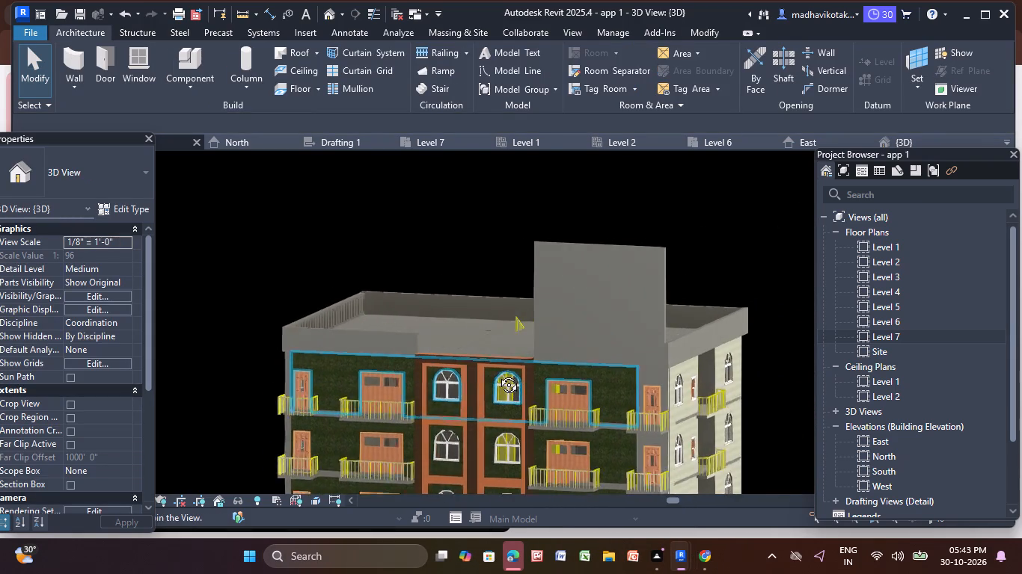
shift+middle_drag(498, 374, 504, 374)
click(611, 296)
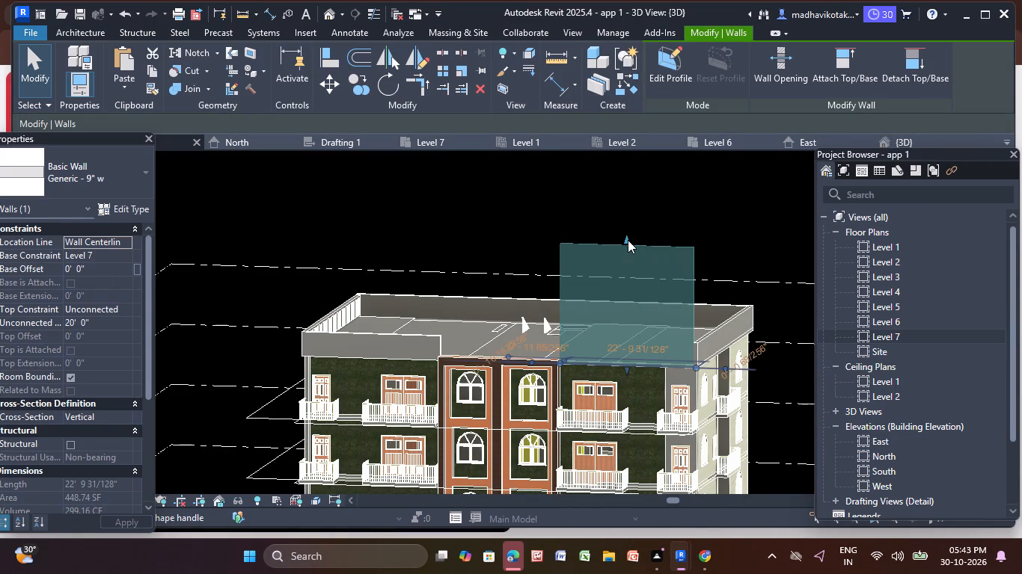
drag(626, 242, 633, 342)
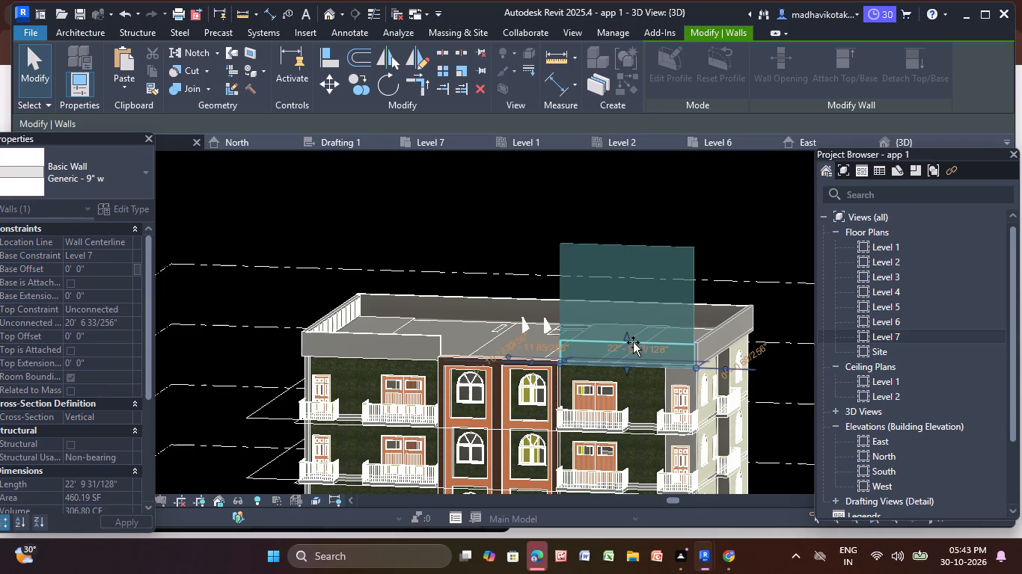
drag(633, 342, 635, 339)
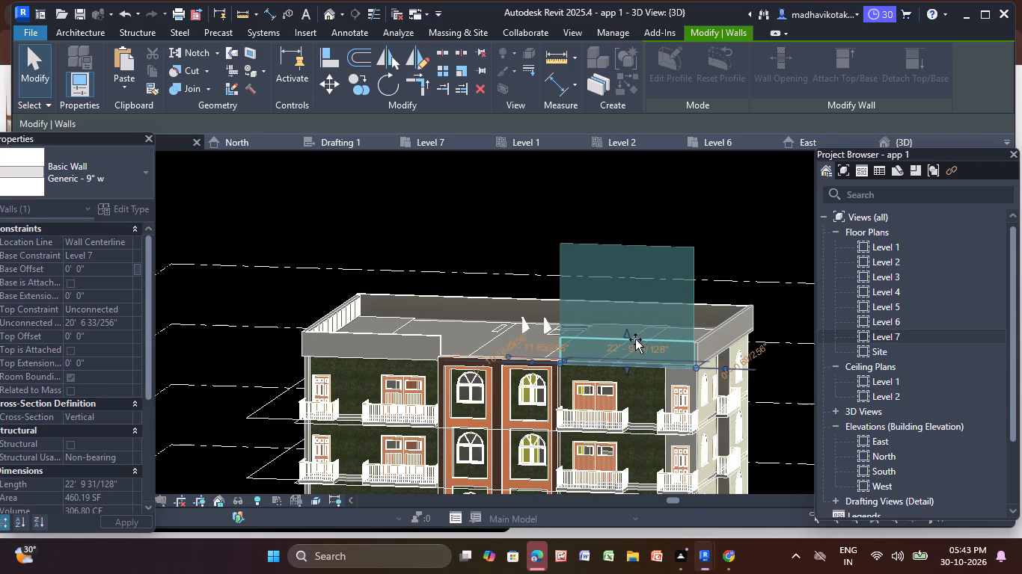
drag(635, 339, 637, 340)
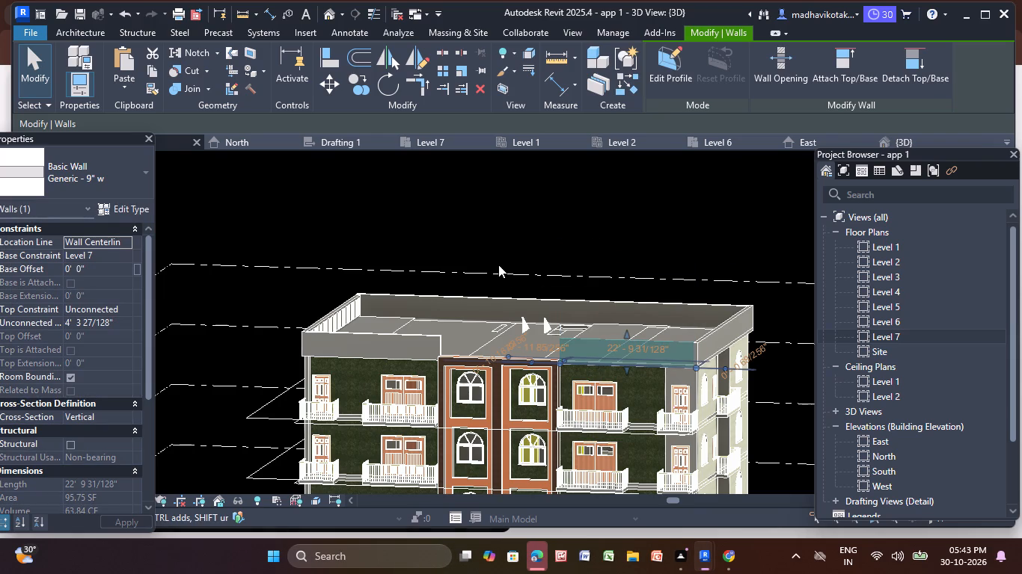
click(465, 216)
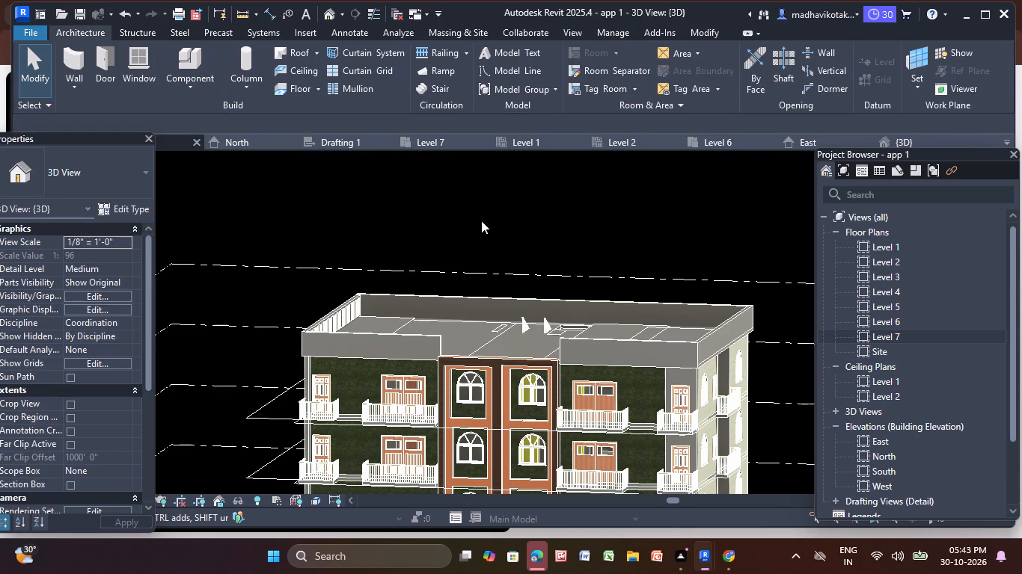
Extend the top of the projecting central frame up to about the height of the parapet walls on either side.
click(483, 359)
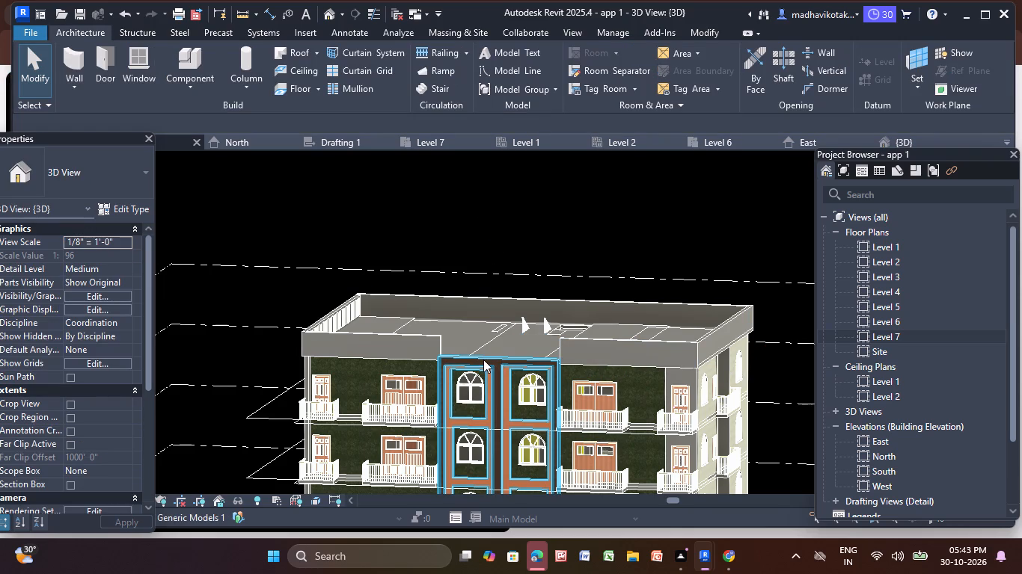
drag(498, 351, 499, 322)
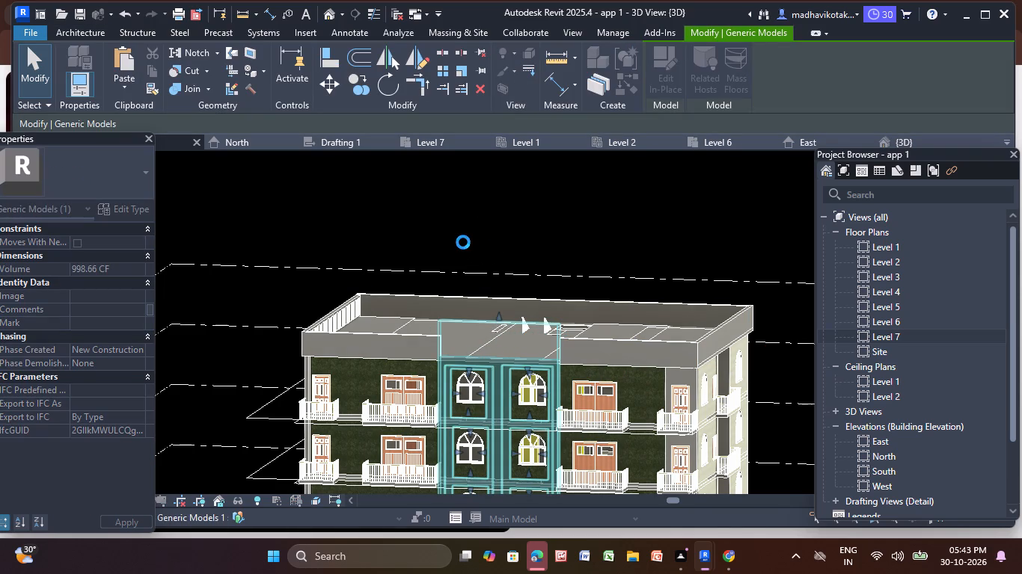
click(463, 242)
Edit the northern west-edge wall's profile and draw a narrow vertical rectangular opening, about 7" wide, near its north end.
scroll(531, 305, down, 5)
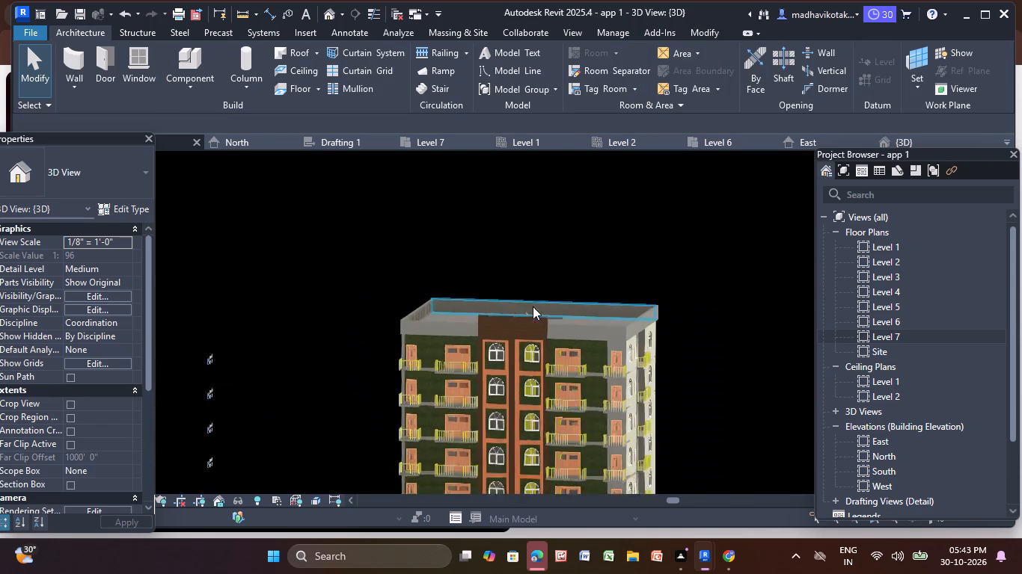
middle_drag(444, 233, 503, 245)
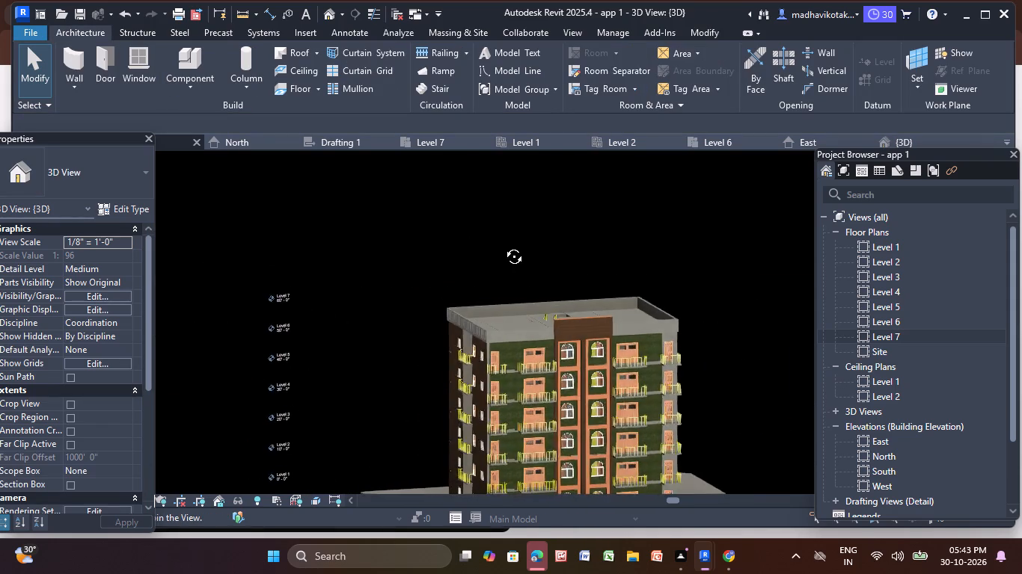
middle_drag(503, 245, 498, 224)
scroll(470, 346, up, 9)
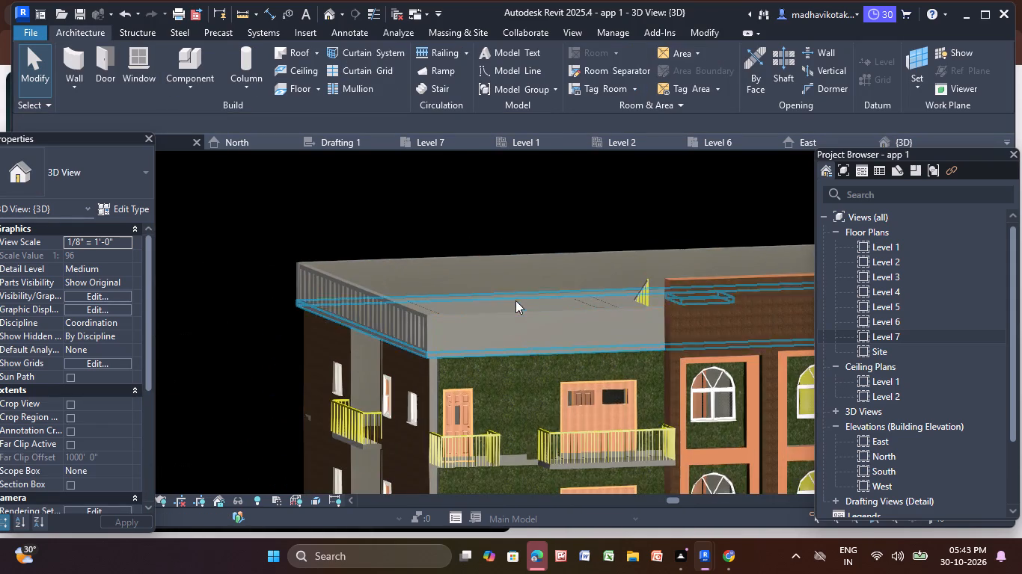
click(500, 321)
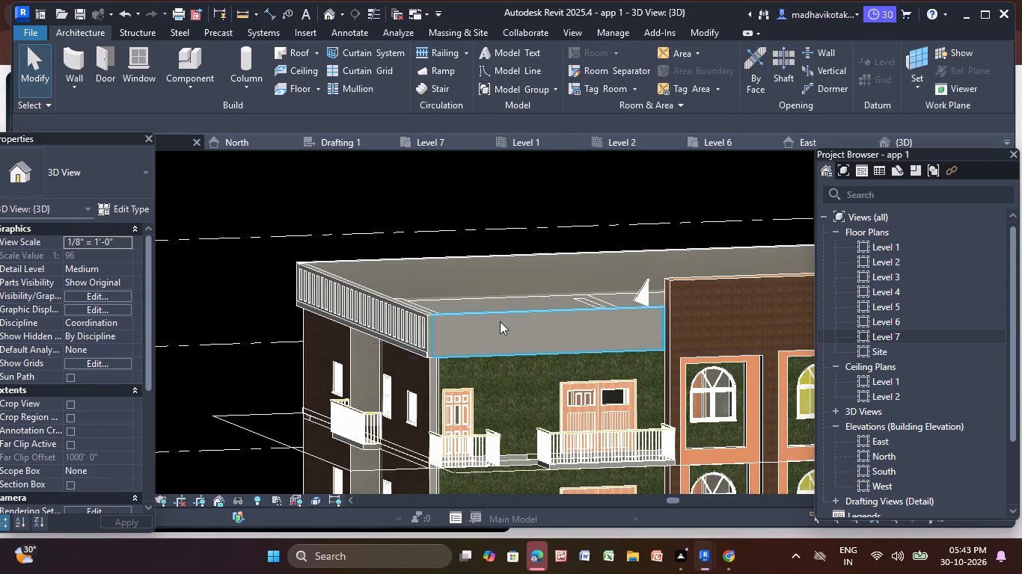
scroll(629, 321, up, 10)
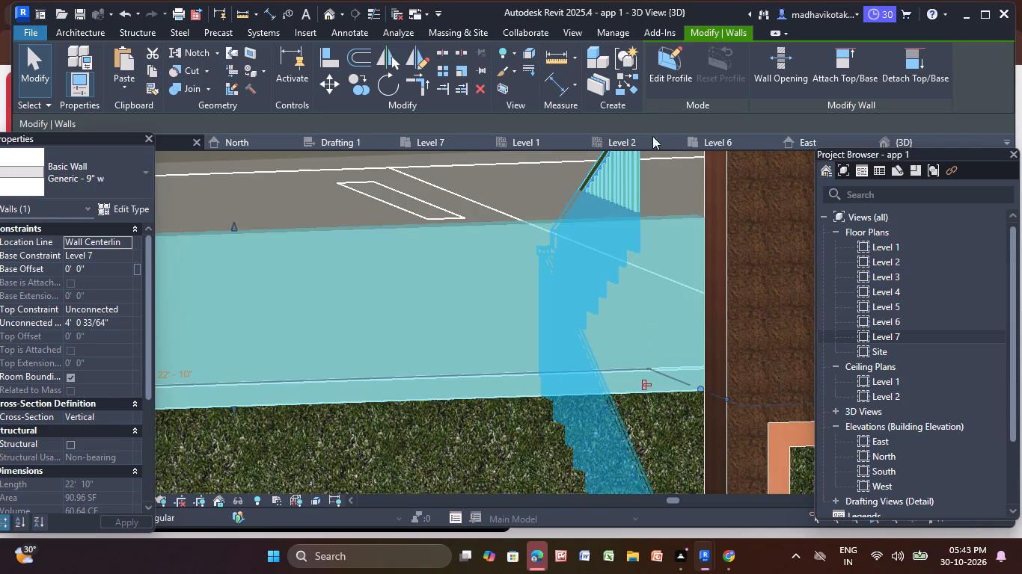
click(661, 59)
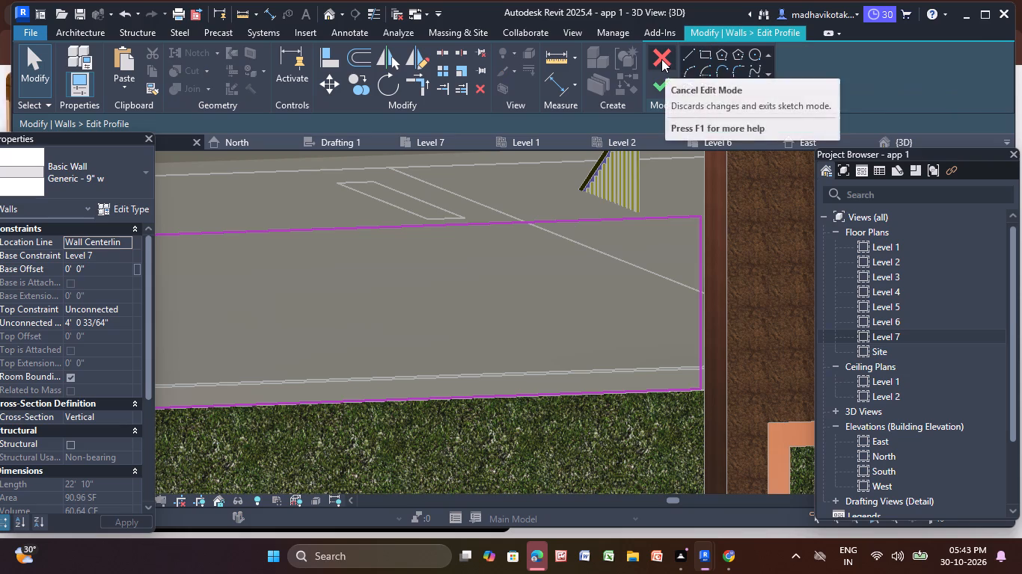
click(704, 56)
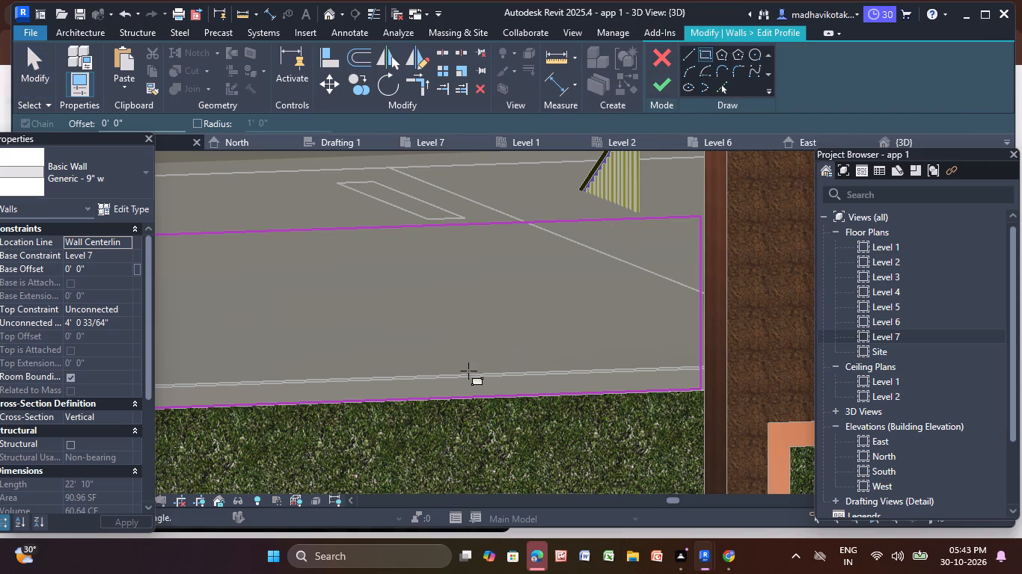
scroll(313, 317, down, 4)
middle_drag(306, 310, 513, 247)
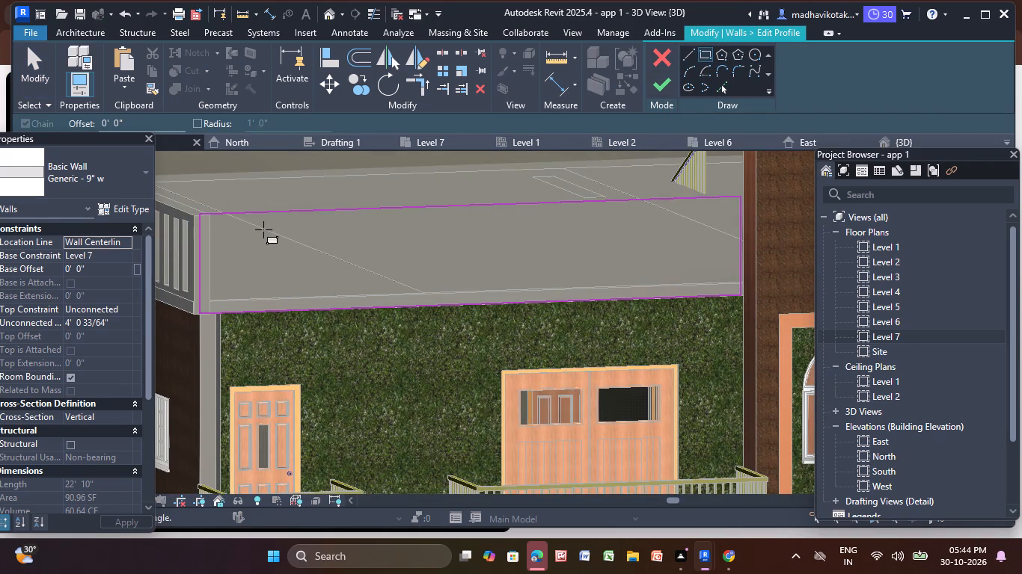
scroll(225, 220, up, 3)
click(218, 226)
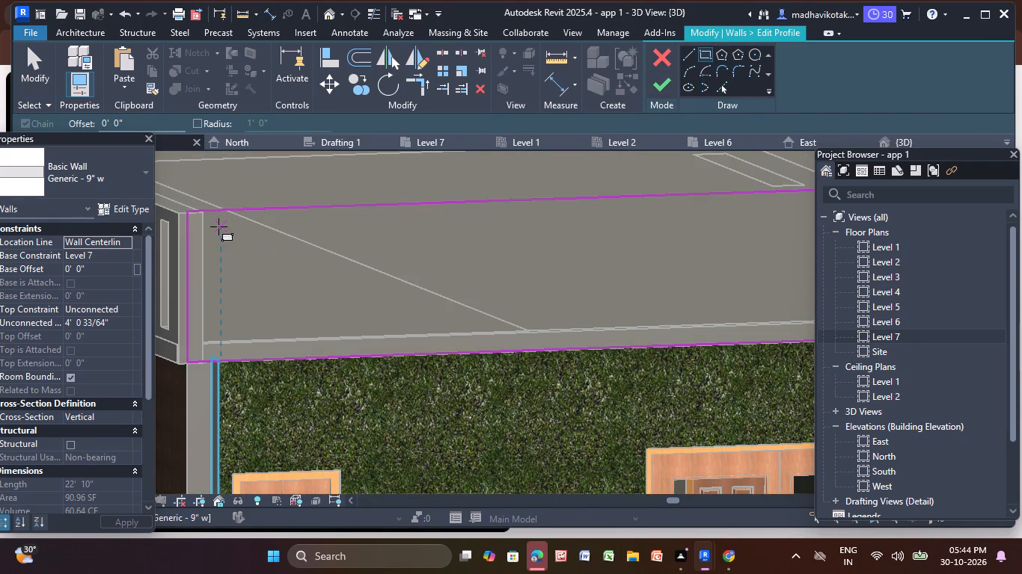
click(241, 332)
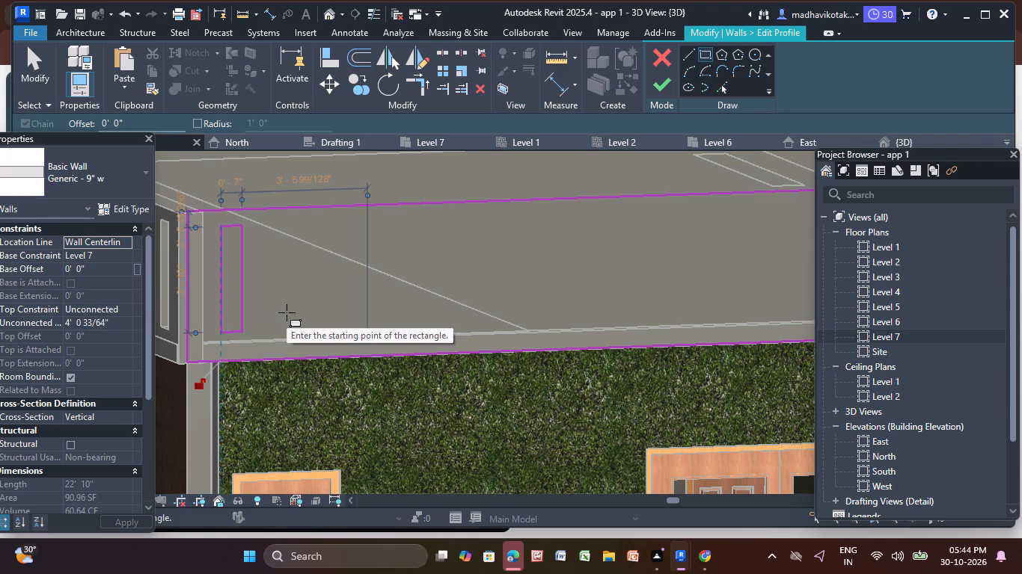
key(Escape)
key(Escape)
key(Escape)
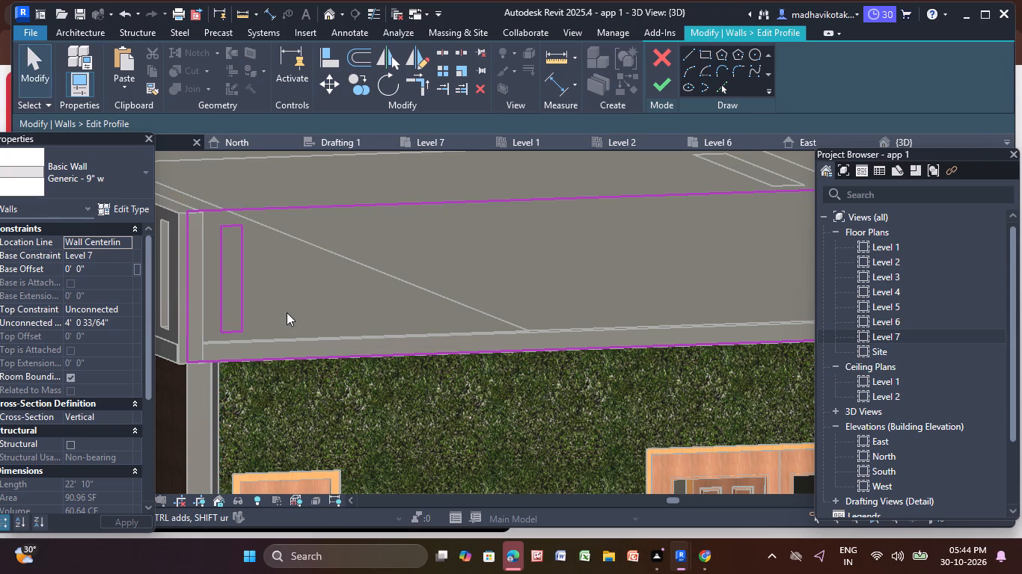
Copy the slot outline with multiple copies enabled, placing the first two copies southward along the wall at about 1'-5" spacing.
middle_drag(289, 312, 361, 314)
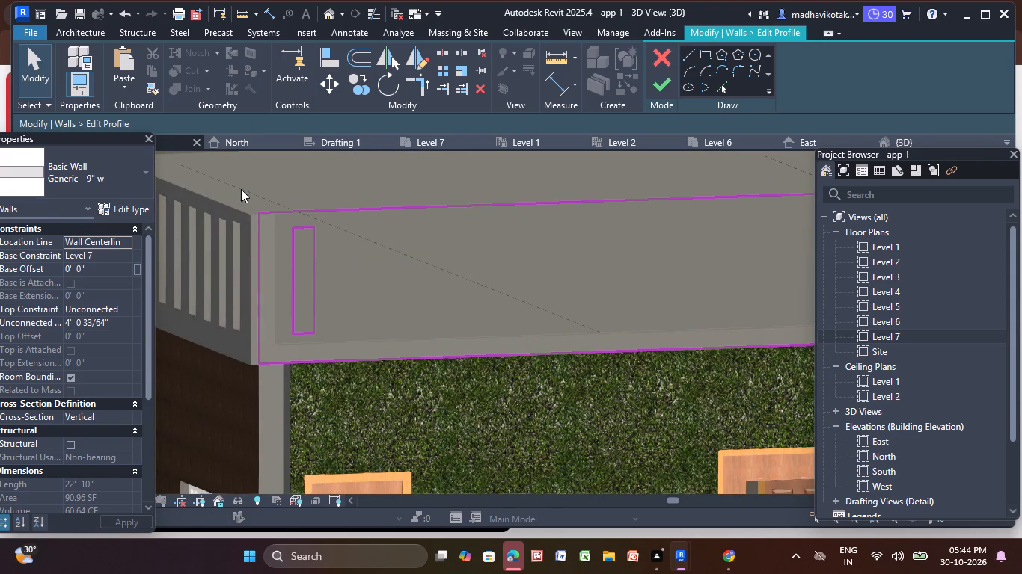
scroll(289, 214, up, 1)
middle_drag(296, 240, 242, 194)
scroll(242, 194, up, 2)
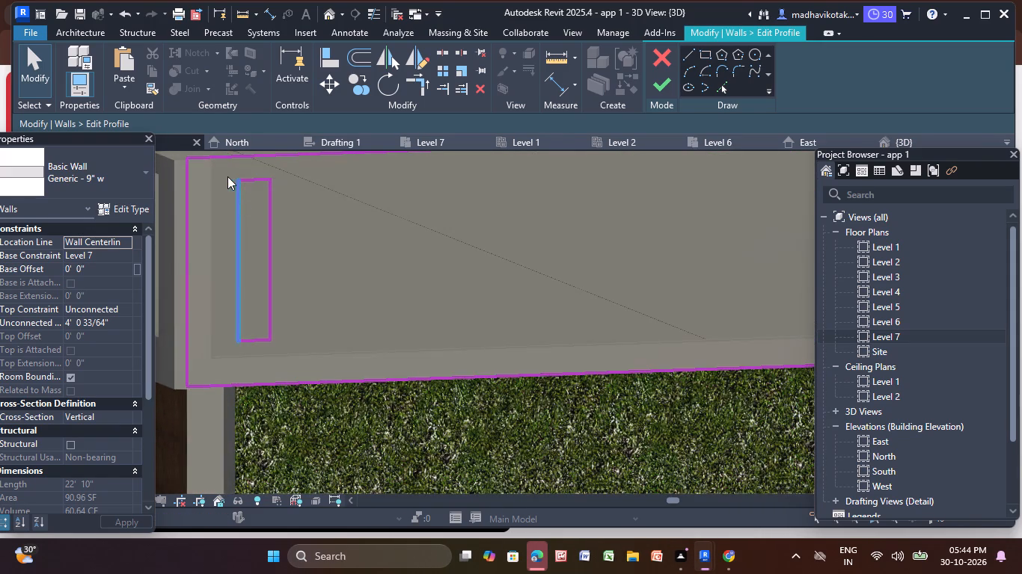
drag(223, 166, 344, 366)
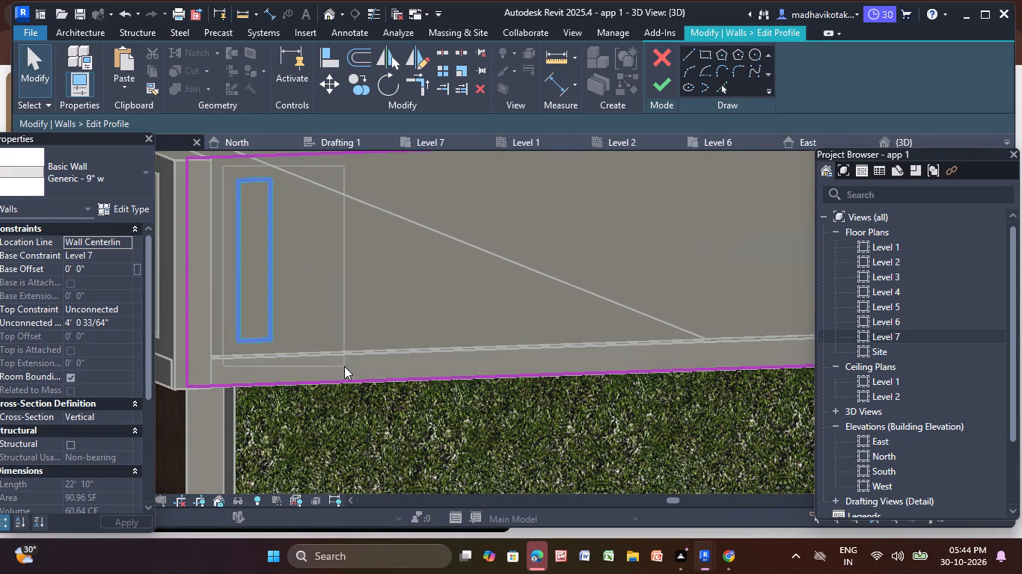
click(359, 86)
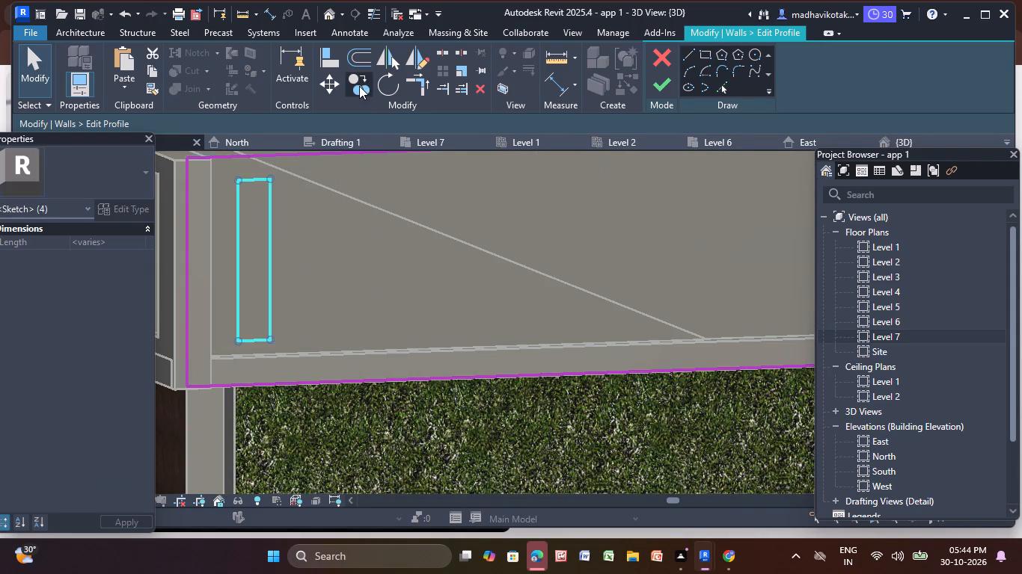
click(272, 259)
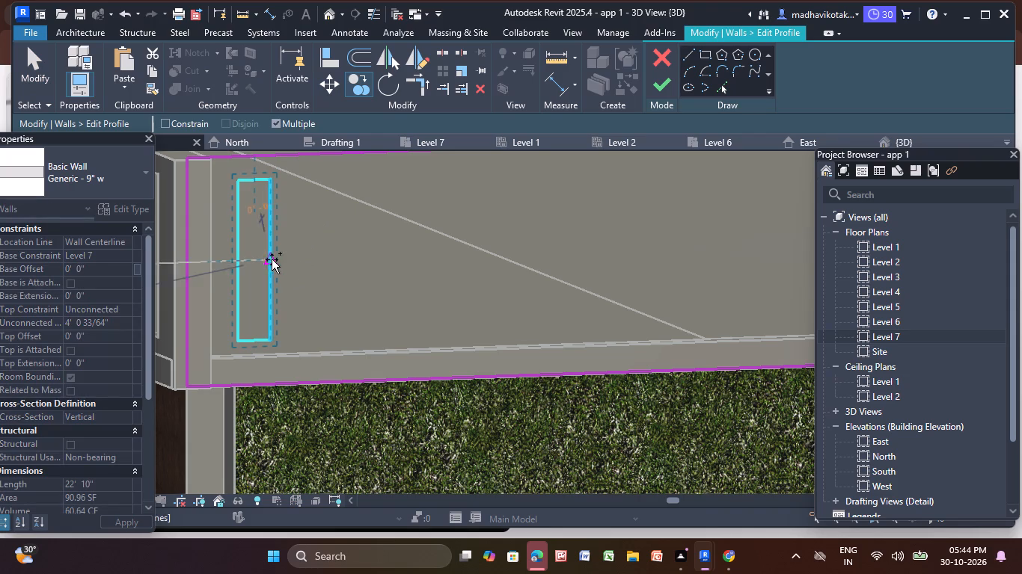
click(349, 256)
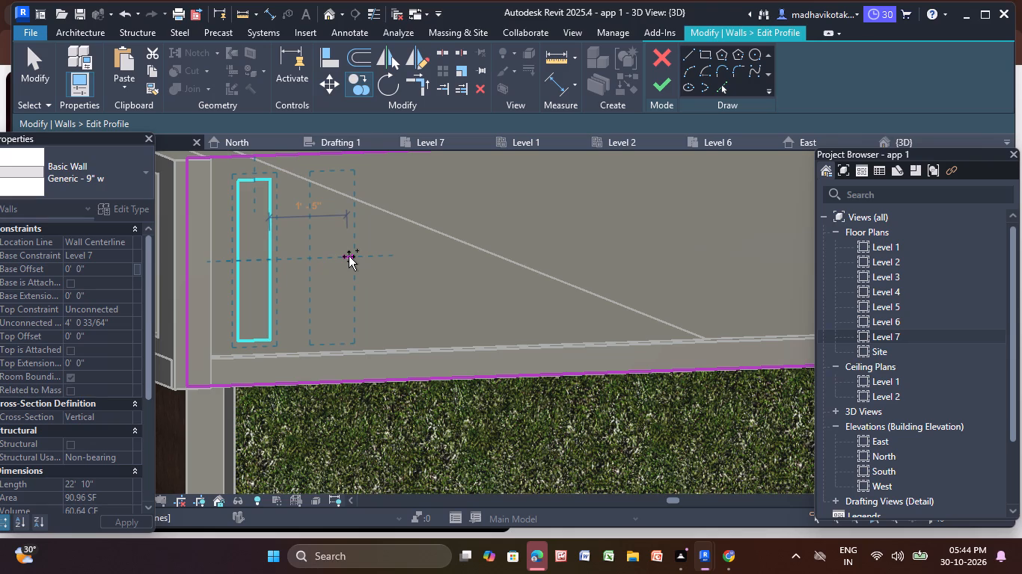
scroll(346, 256, down, 2)
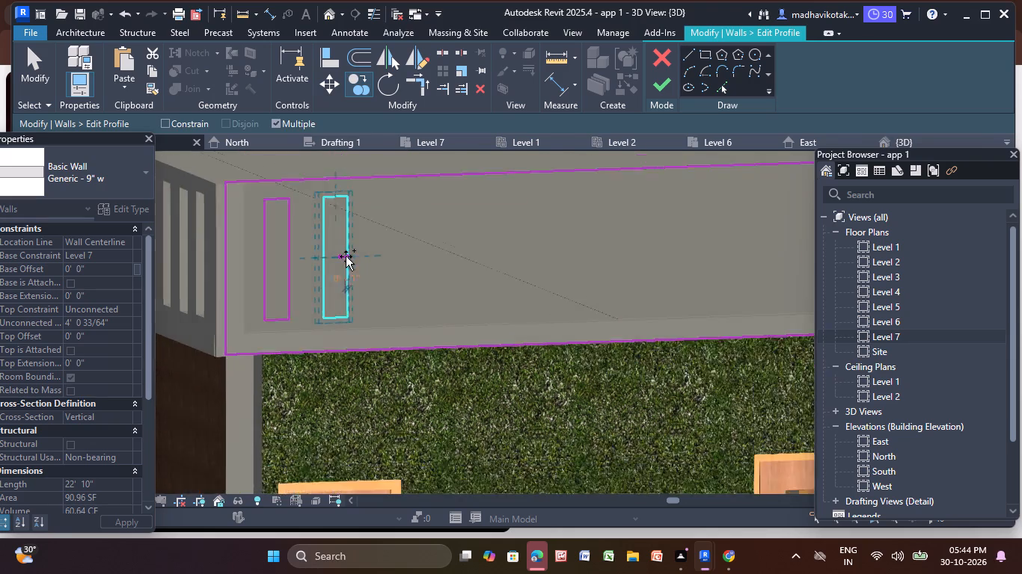
scroll(346, 256, down, 2)
middle_drag(346, 256, 254, 292)
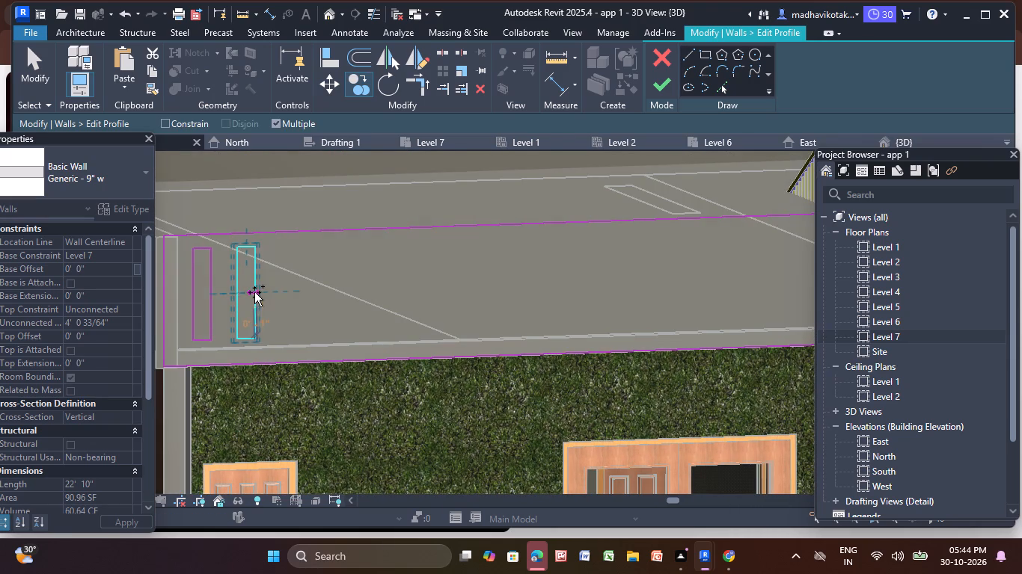
click(299, 290)
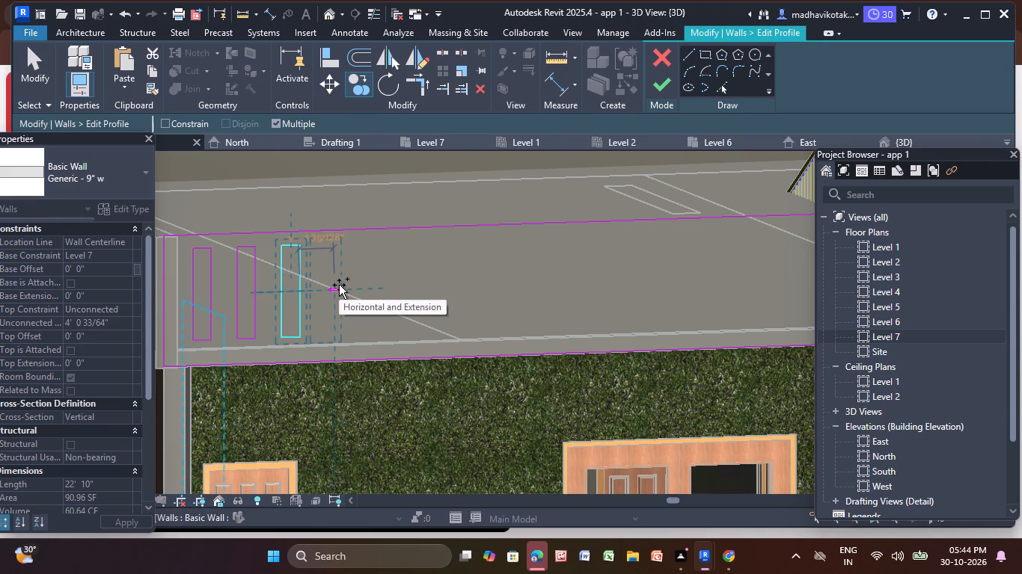
Place four more slot copies southward along the wall profile, each about 1'-5" from the previous one.
scroll(339, 285, up, 3)
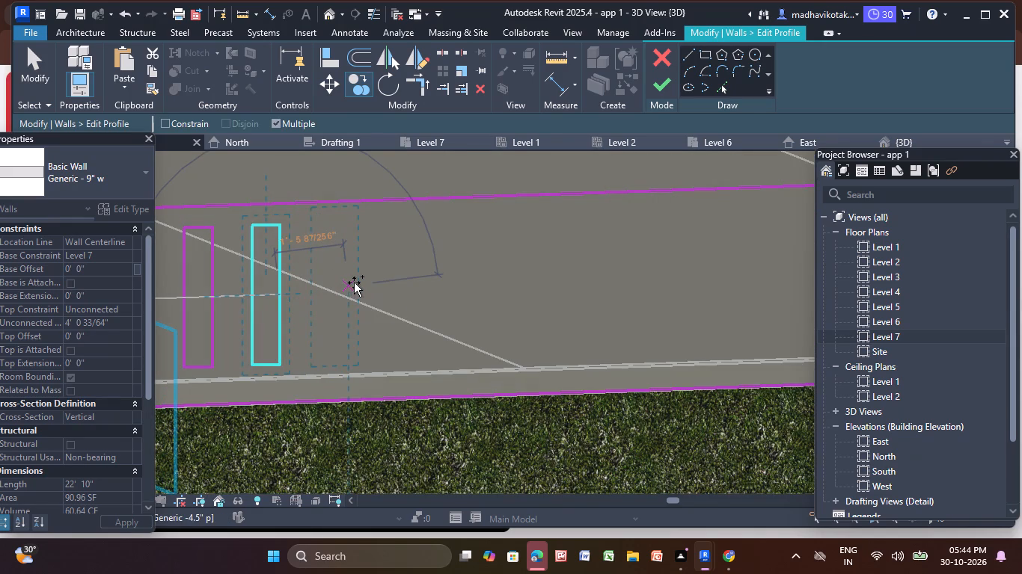
scroll(354, 283, up, 3)
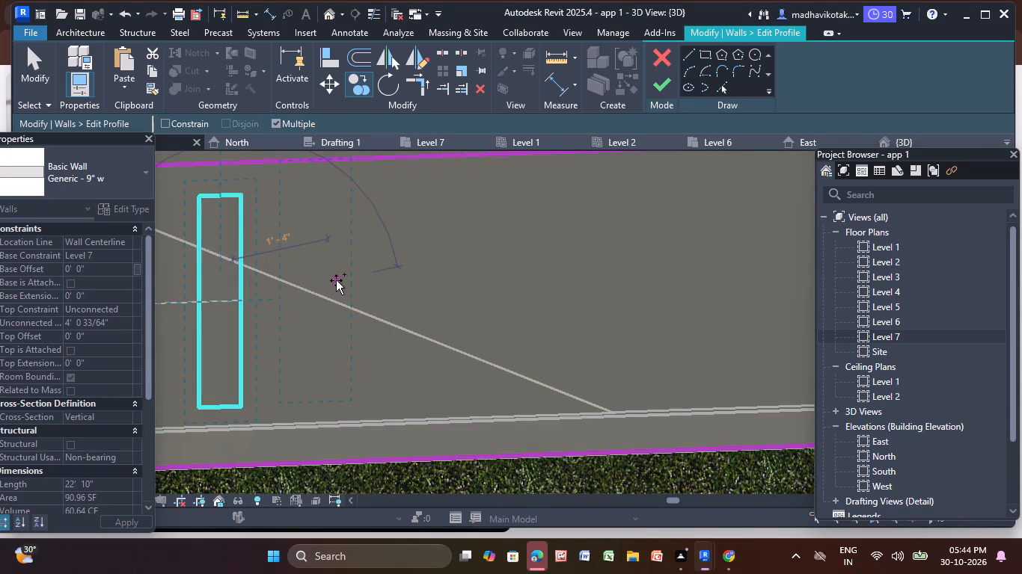
scroll(339, 288, up, 2)
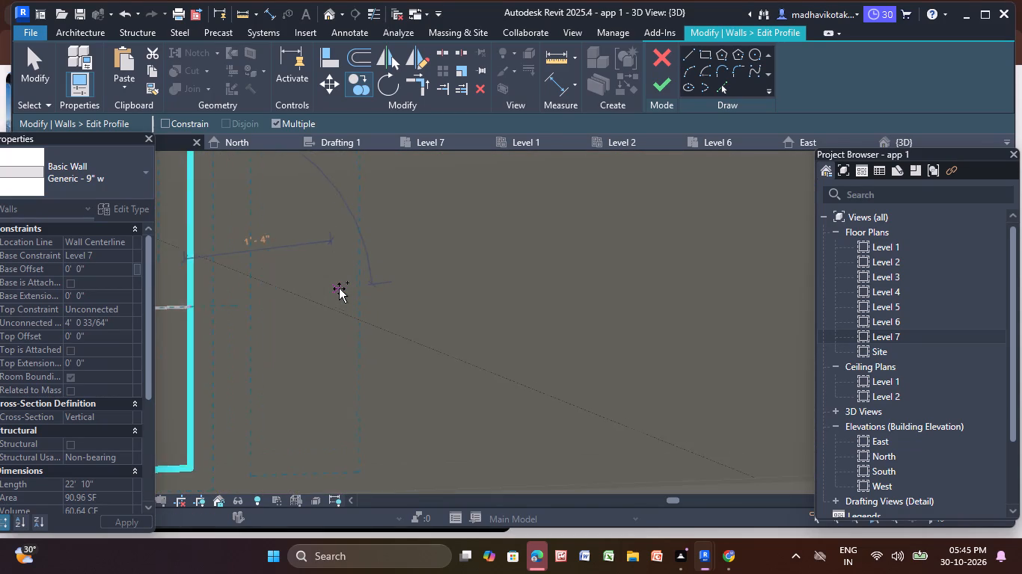
scroll(339, 288, up, 2)
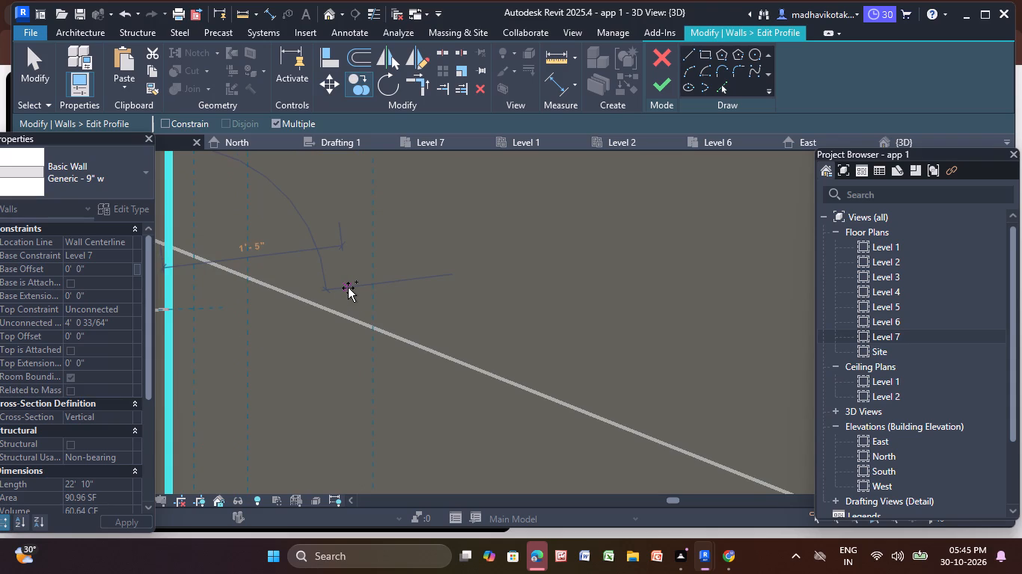
click(348, 288)
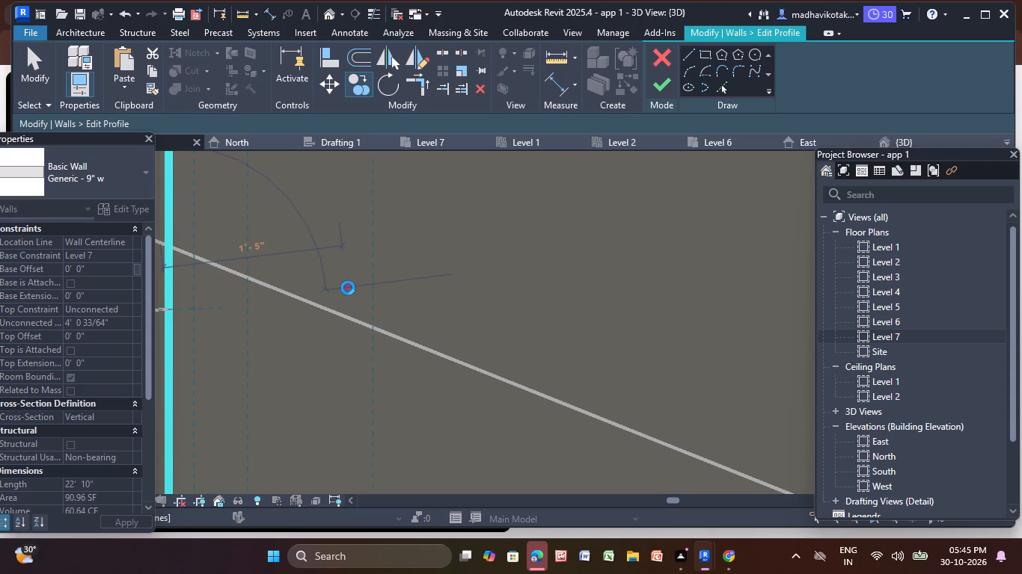
scroll(348, 288, down, 5)
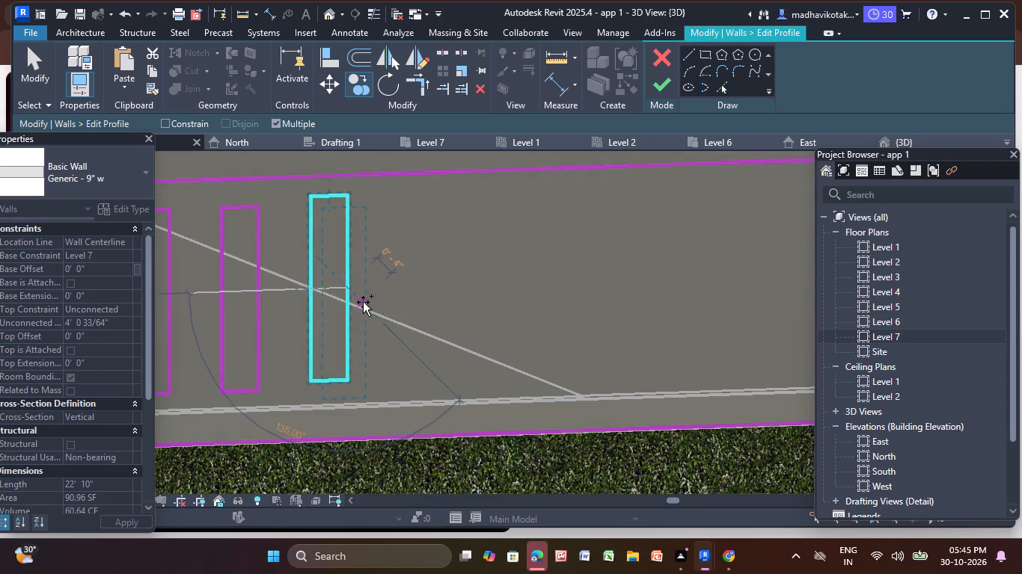
middle_drag(363, 302, 235, 354)
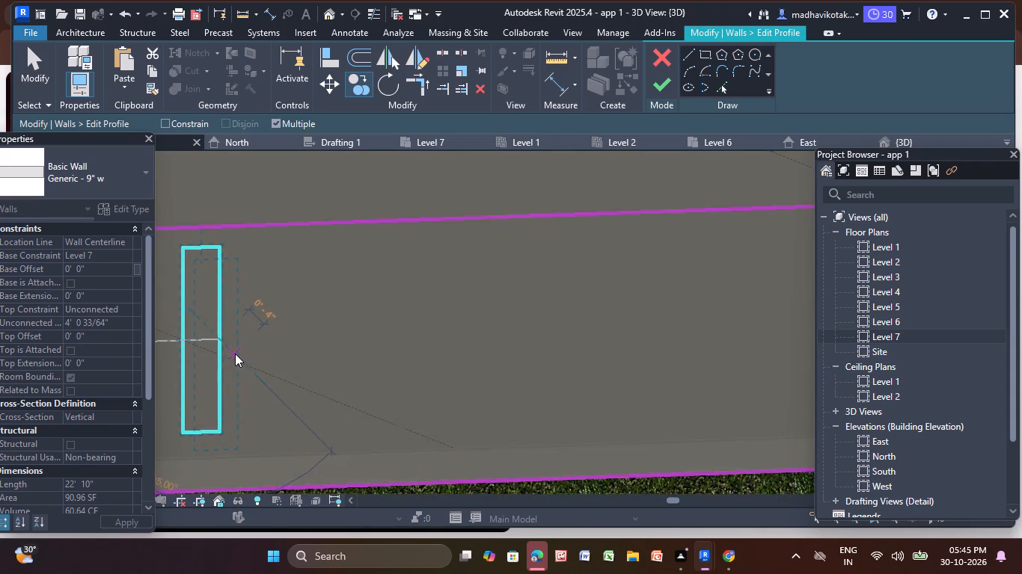
click(308, 345)
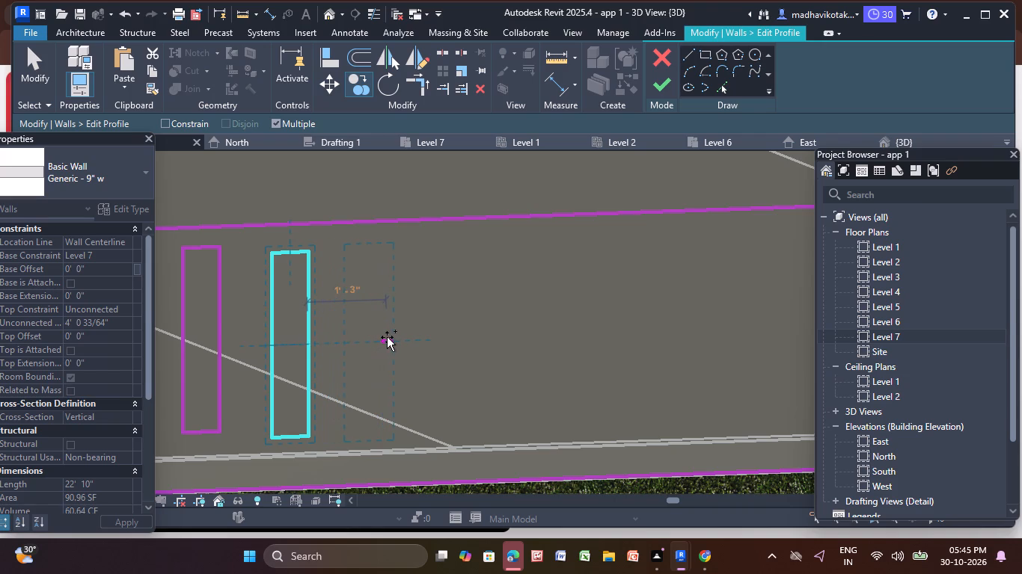
scroll(394, 338, up, 3)
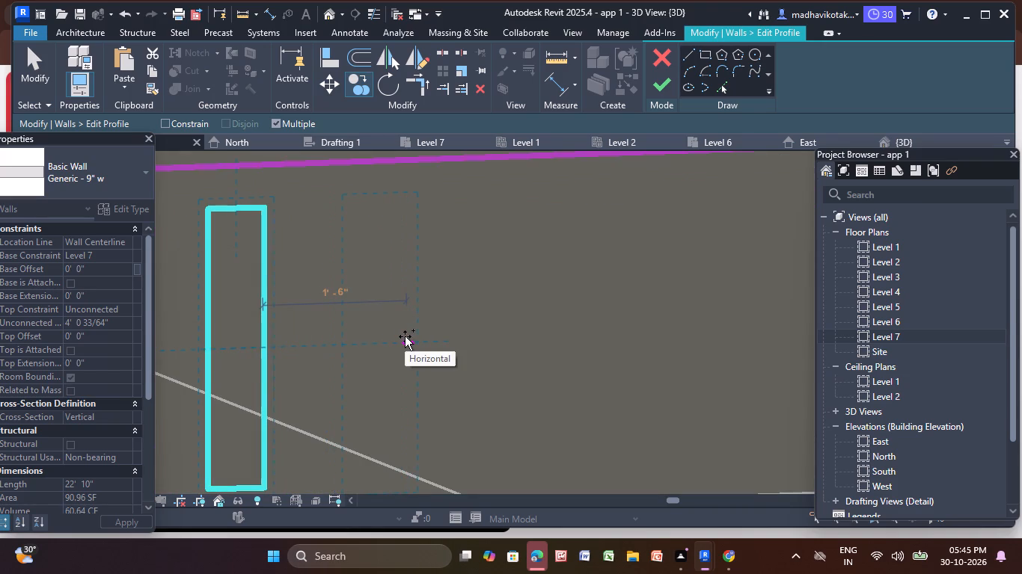
click(401, 336)
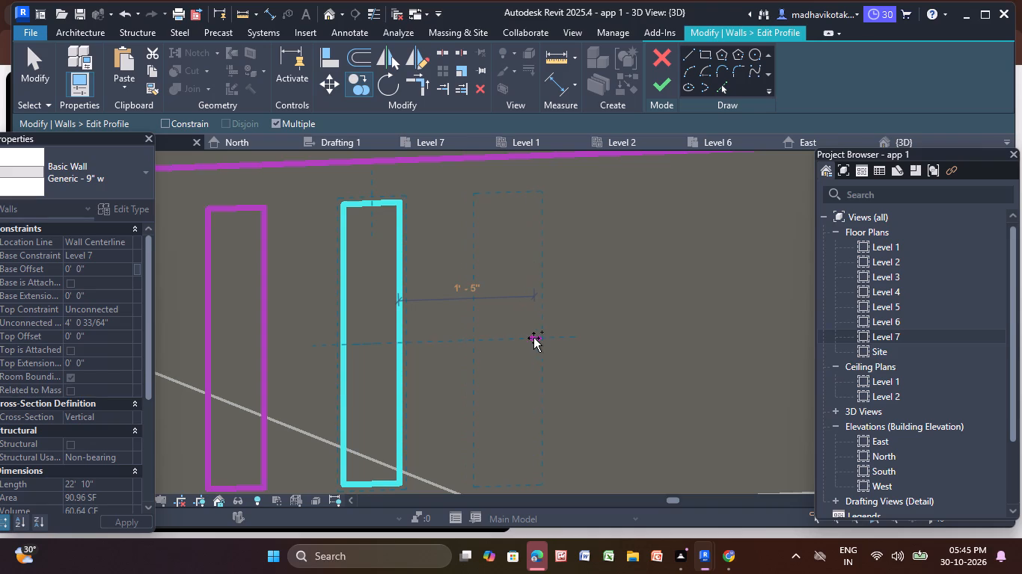
click(536, 338)
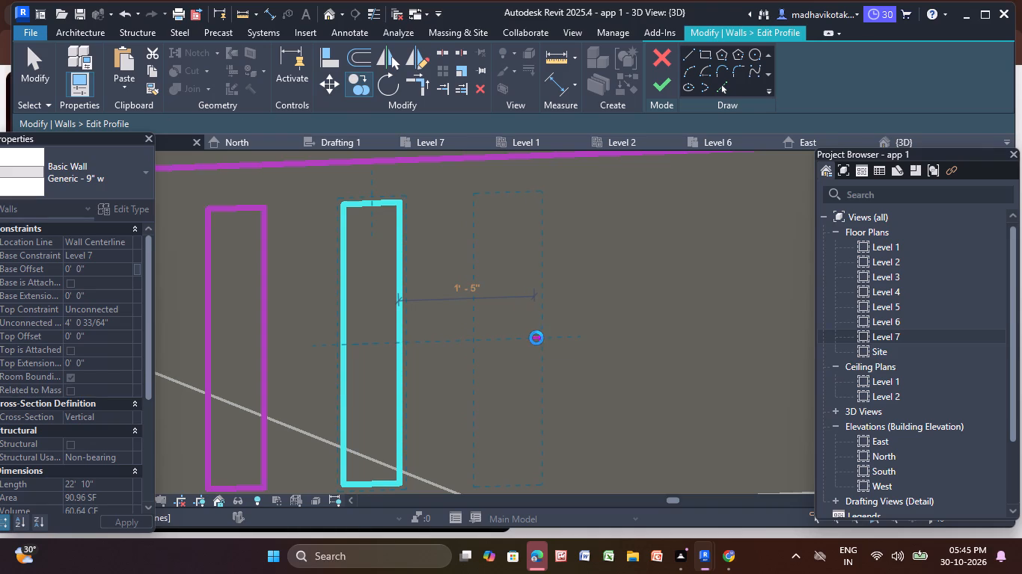
Continue the row with another four slot copies toward the projecting central frame, keeping the 1'-5" spacing.
scroll(536, 338, down, 5)
middle_drag(536, 338, 366, 357)
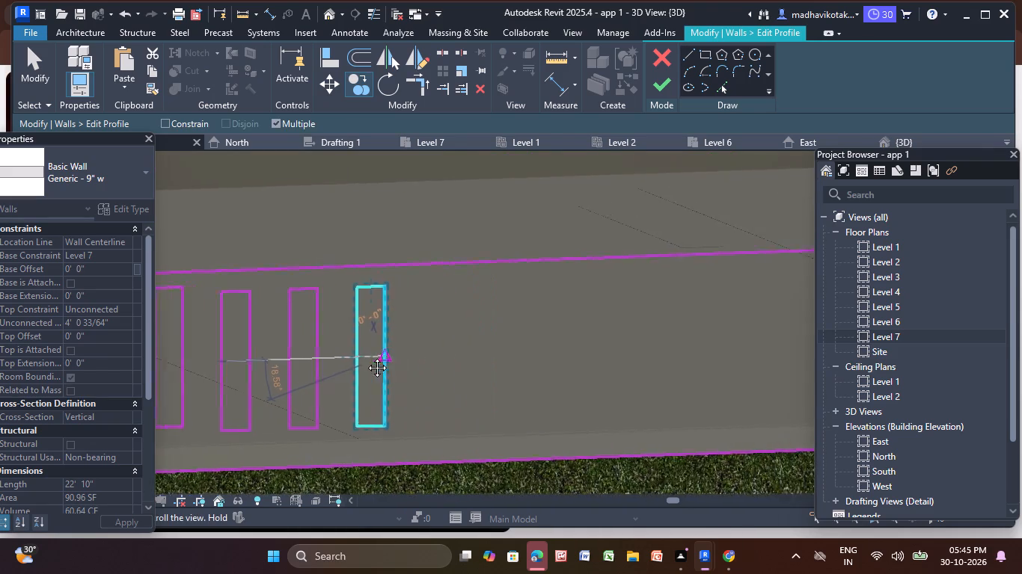
middle_drag(366, 357, 275, 368)
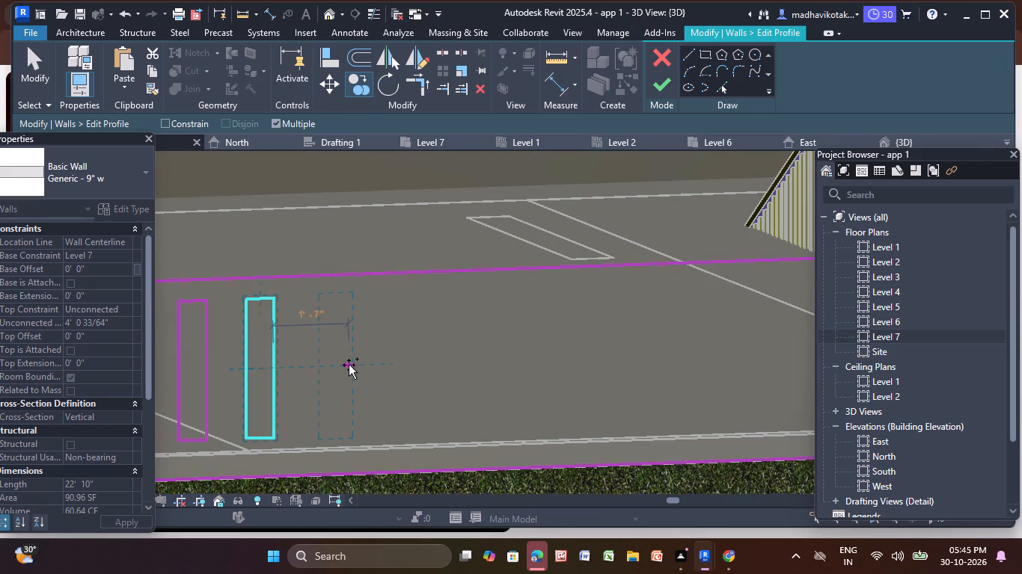
scroll(343, 363, up, 2)
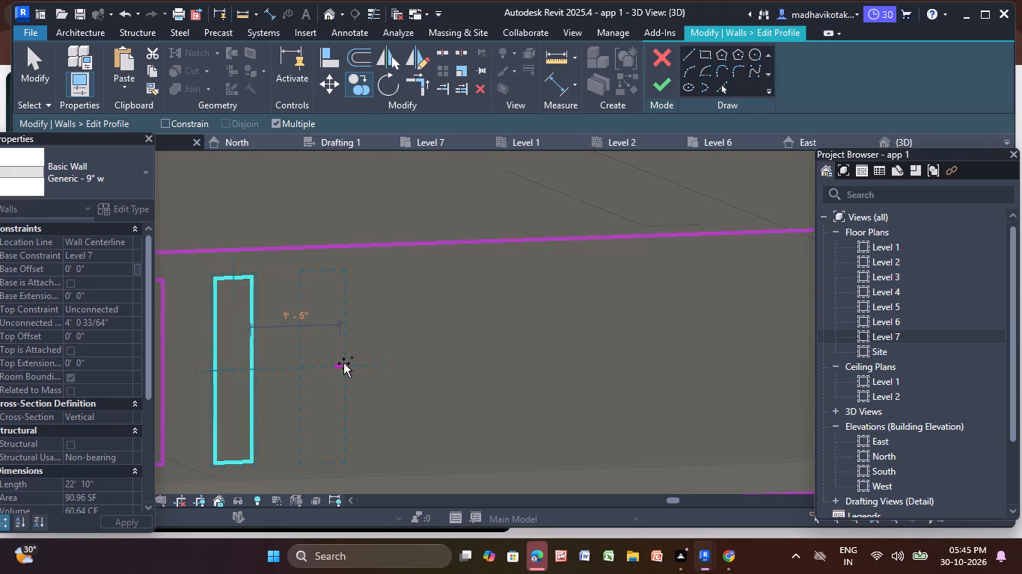
click(343, 363)
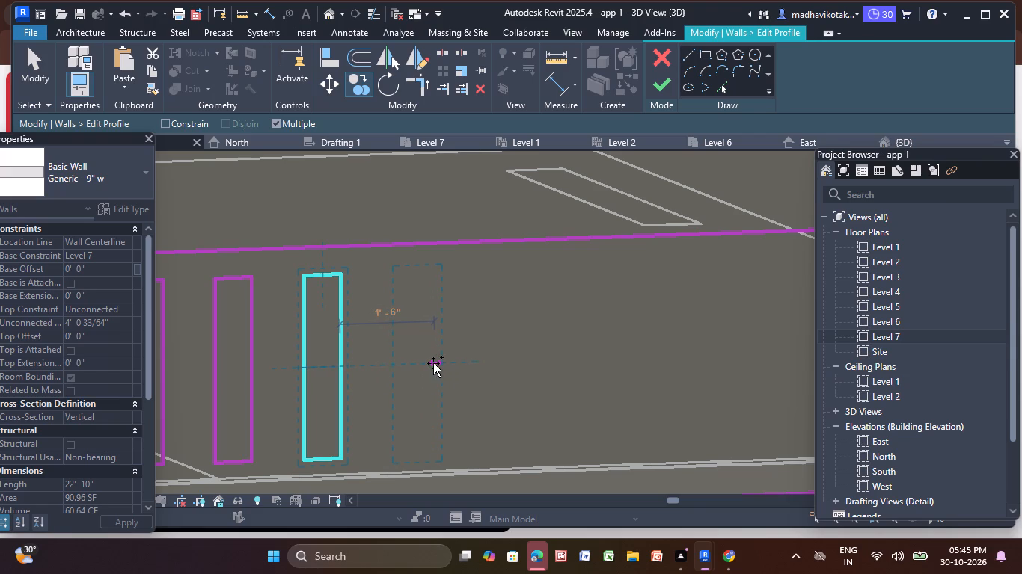
click(431, 364)
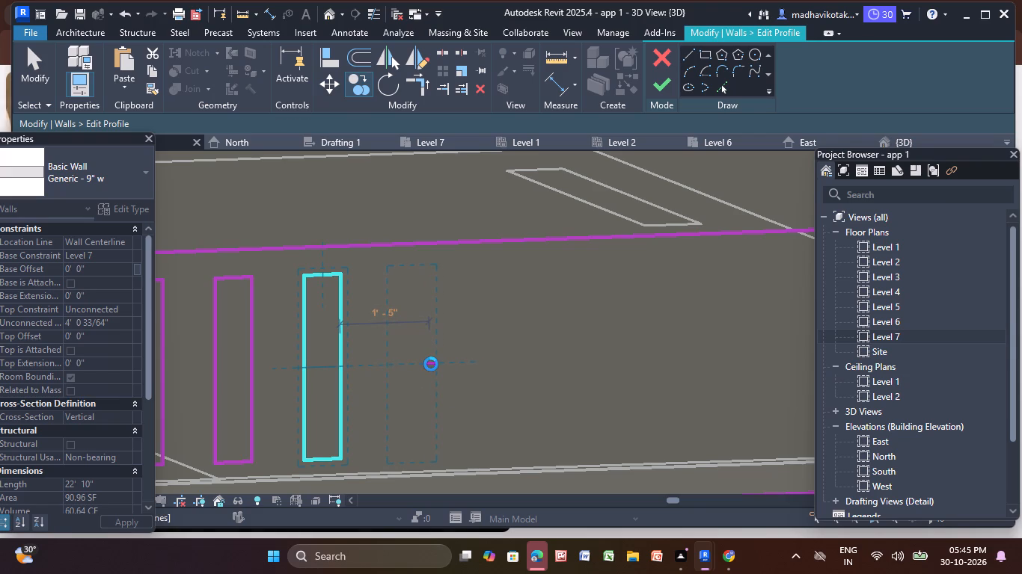
scroll(431, 364, down, 4)
middle_drag(431, 364, 379, 371)
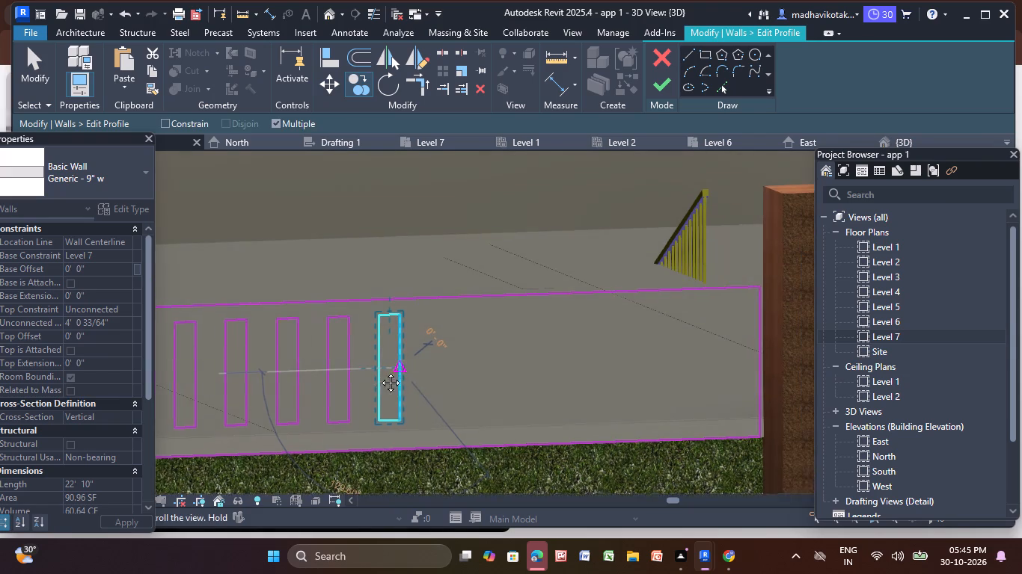
middle_drag(379, 371, 280, 379)
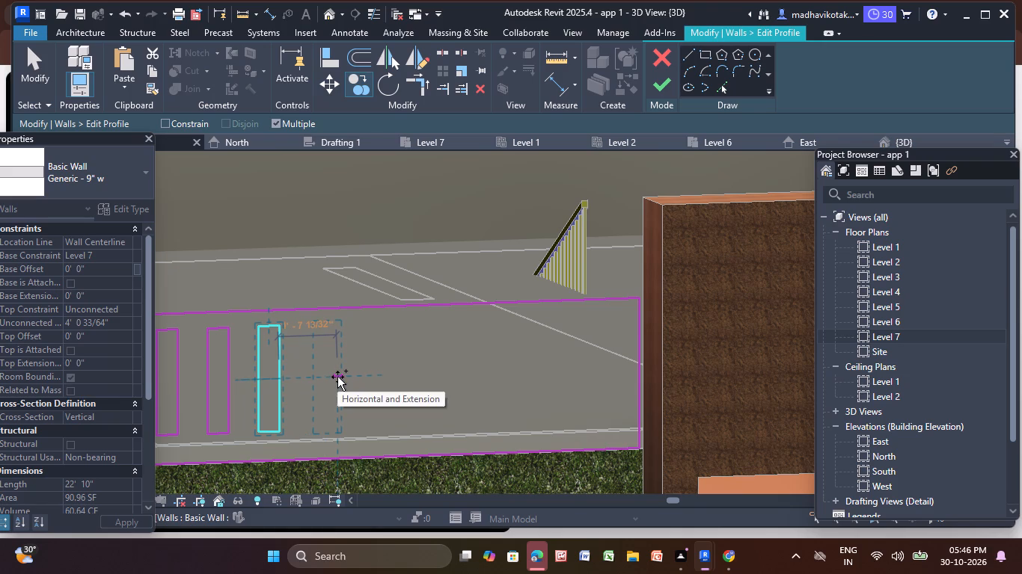
scroll(339, 375, up, 4)
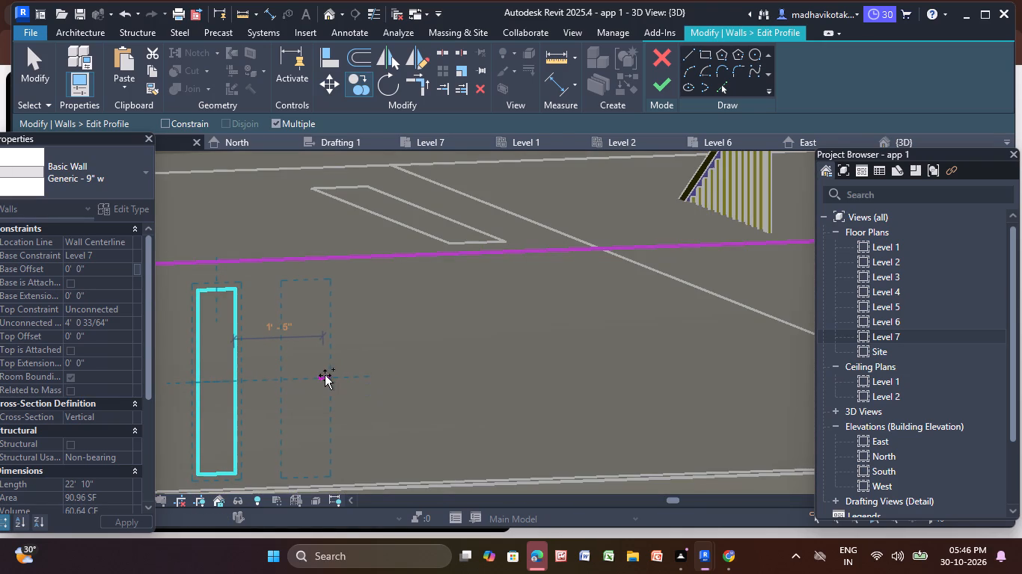
click(325, 375)
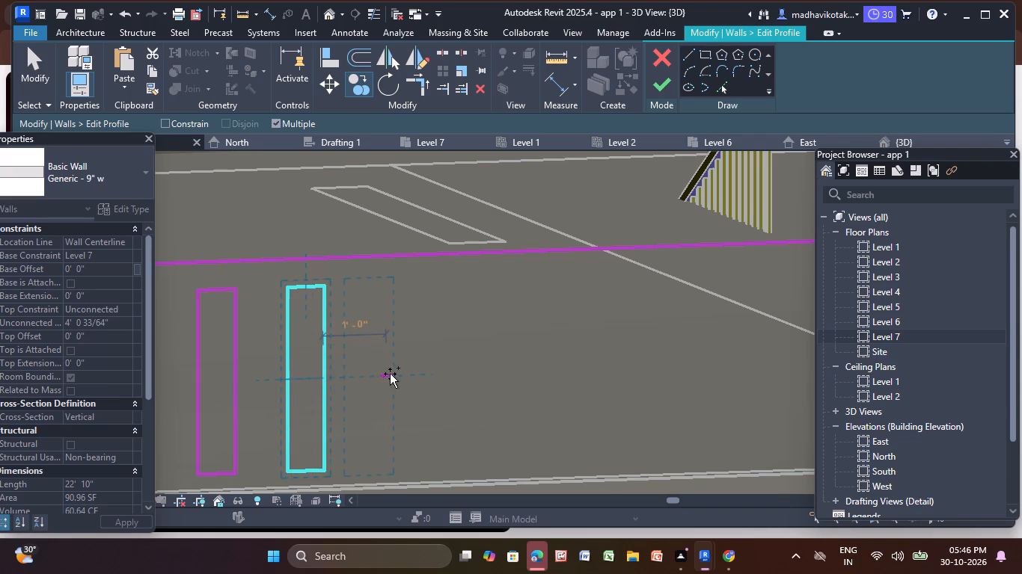
scroll(394, 373, up, 3)
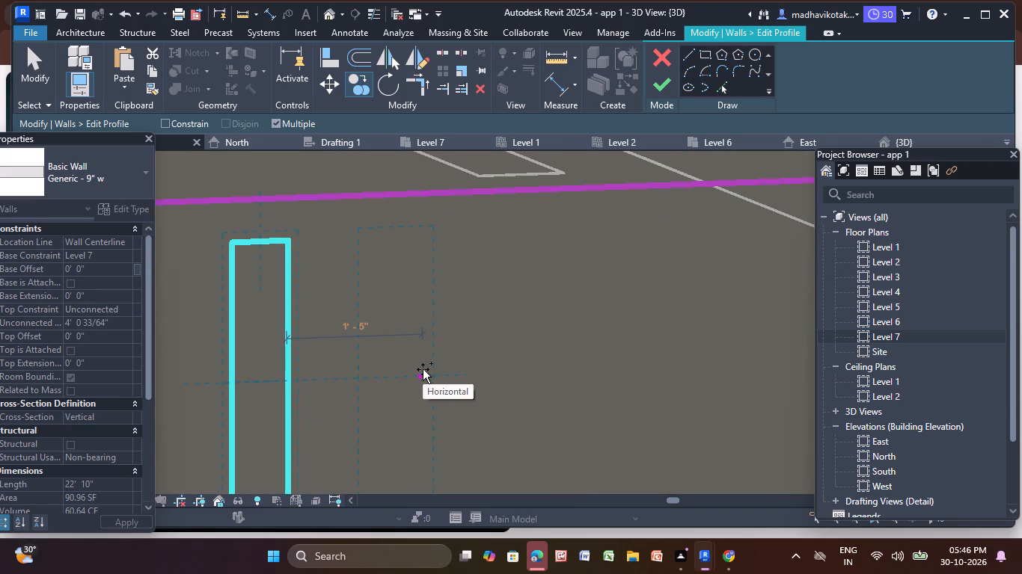
click(423, 369)
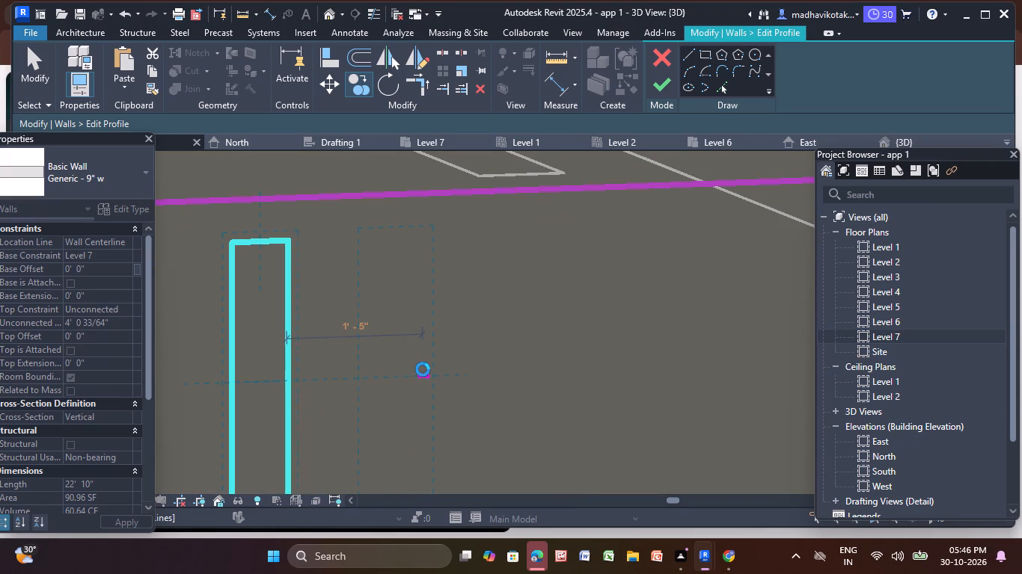
Finish the slot row up to the central frame with four copies at about 1'-5" spacing and a last one about 1'-2" farther.
scroll(423, 369, down, 7)
middle_drag(423, 369, 265, 357)
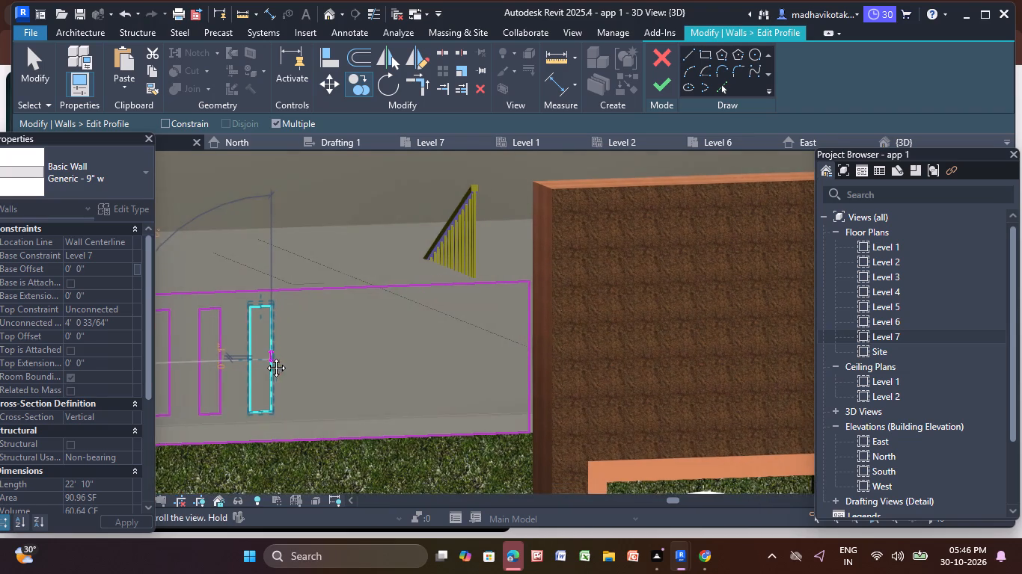
middle_drag(265, 357, 254, 357)
scroll(292, 352, up, 3)
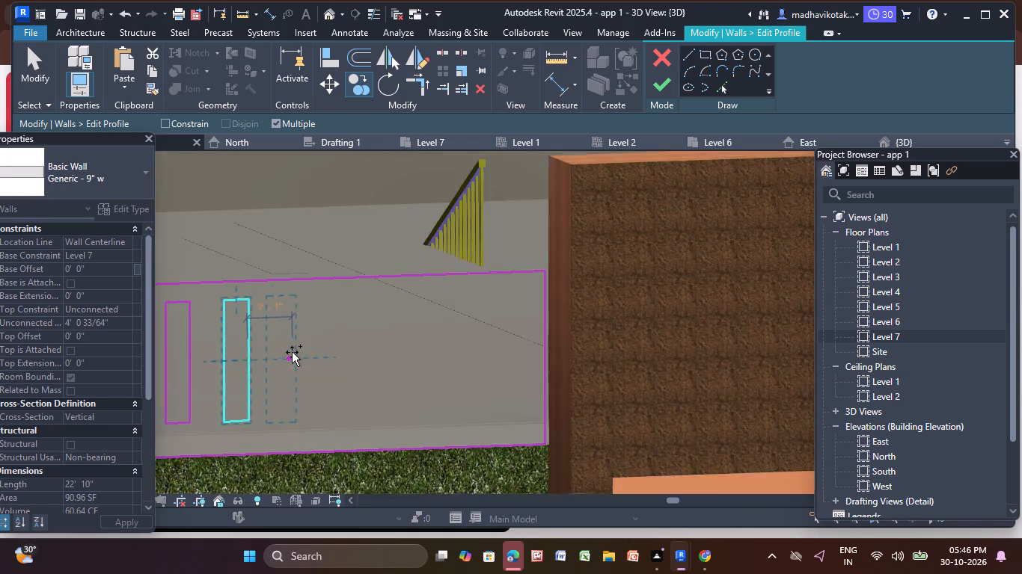
scroll(292, 352, up, 1)
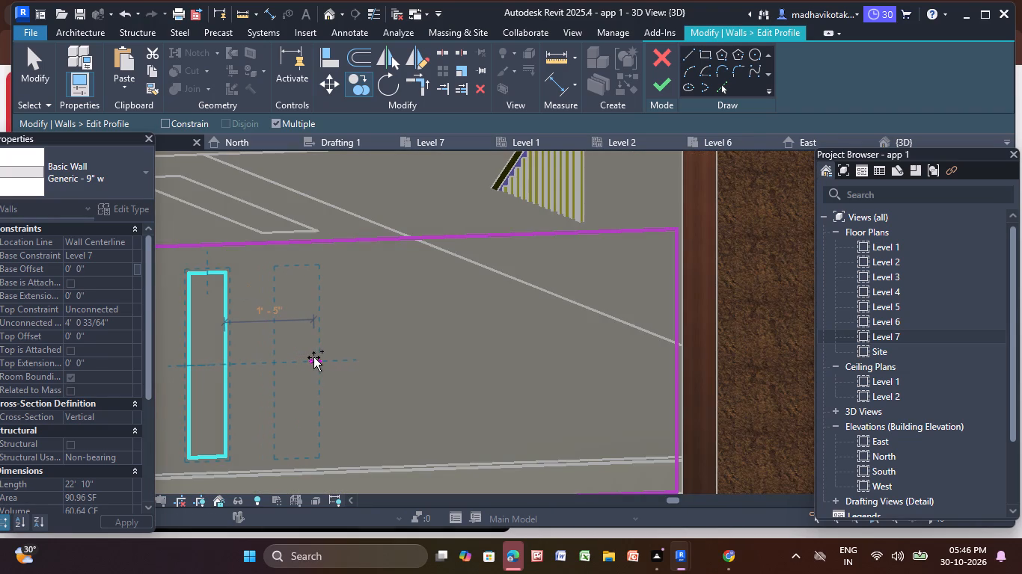
click(313, 357)
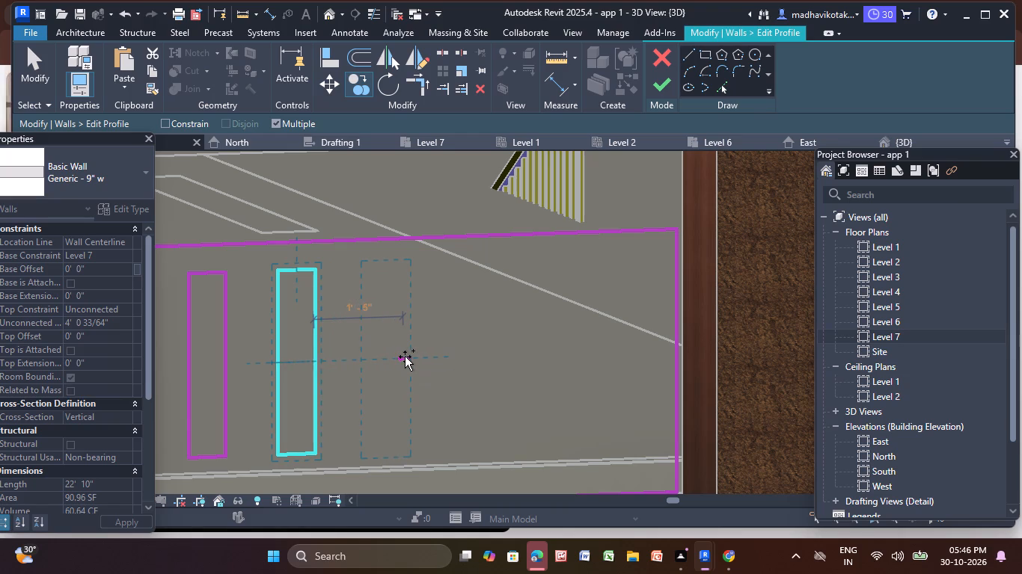
click(406, 357)
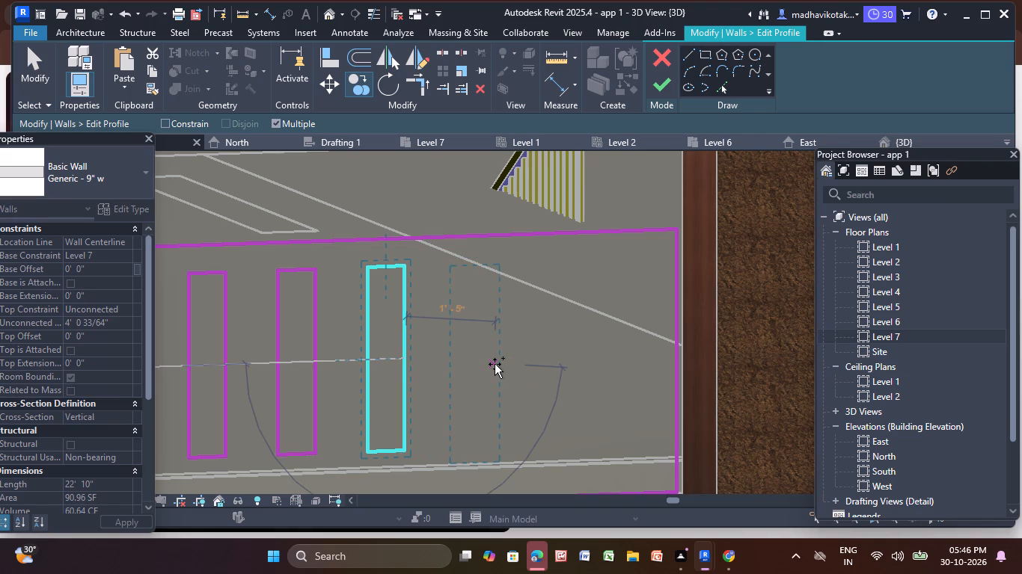
click(495, 362)
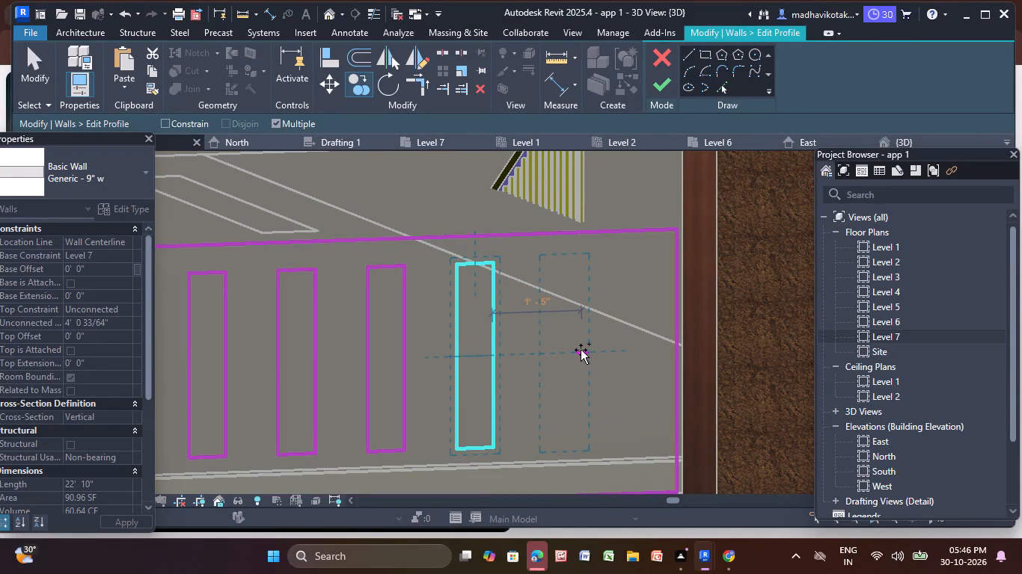
click(581, 350)
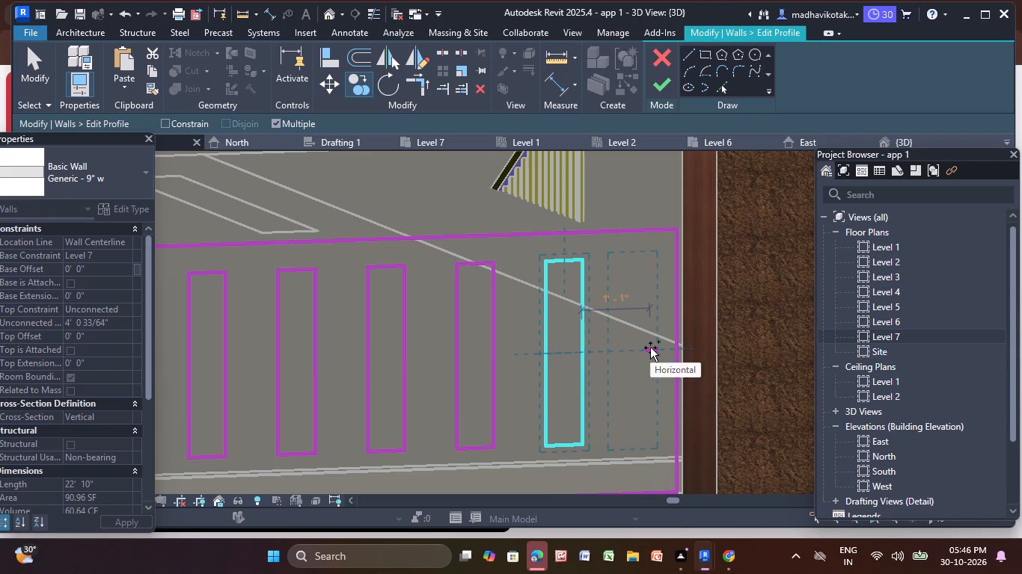
scroll(650, 348, up, 3)
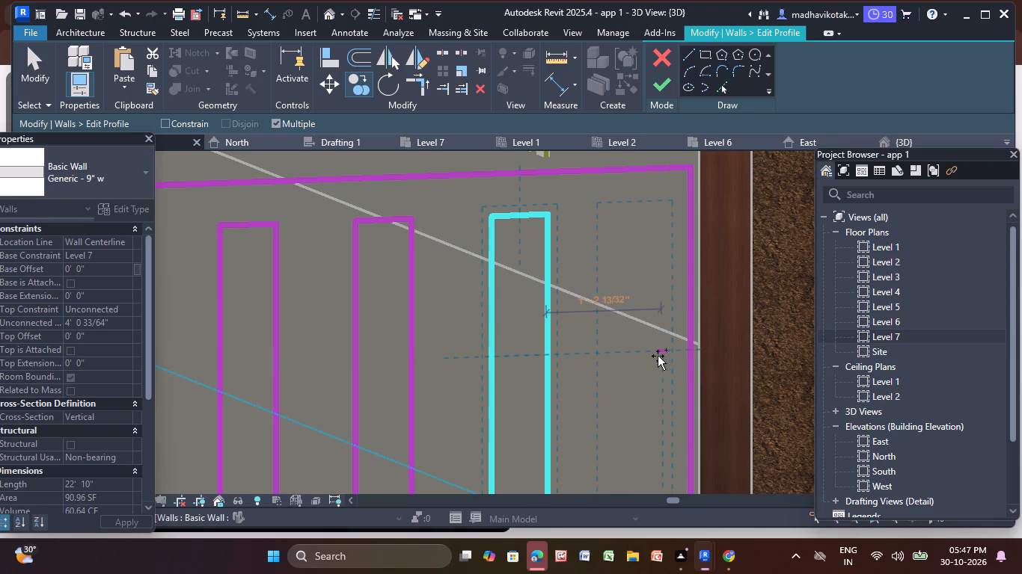
click(658, 356)
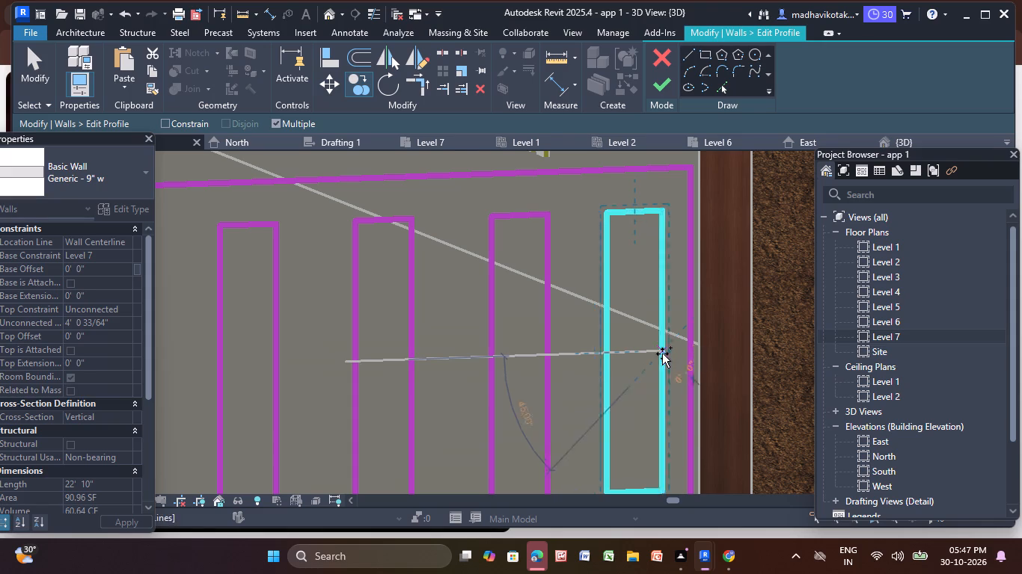
Place three slot copies on the parapet south of the central frame, the first beside the frame and the others at about 1'-5" spacing.
scroll(662, 354, down, 3)
middle_drag(718, 338, 260, 380)
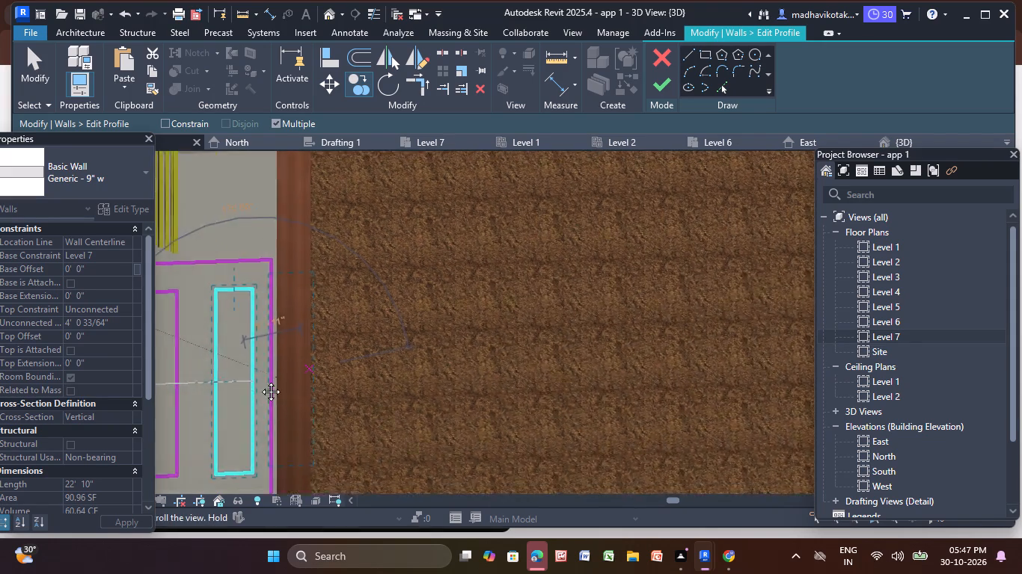
middle_drag(260, 380, 37, 383)
scroll(542, 389, down, 4)
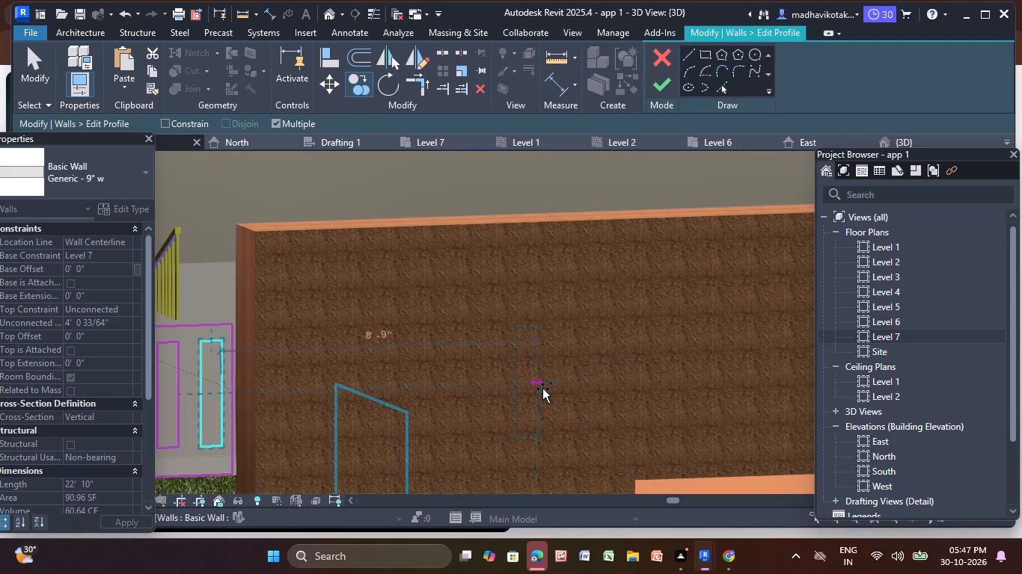
scroll(542, 389, down, 1)
middle_drag(542, 389, 118, 395)
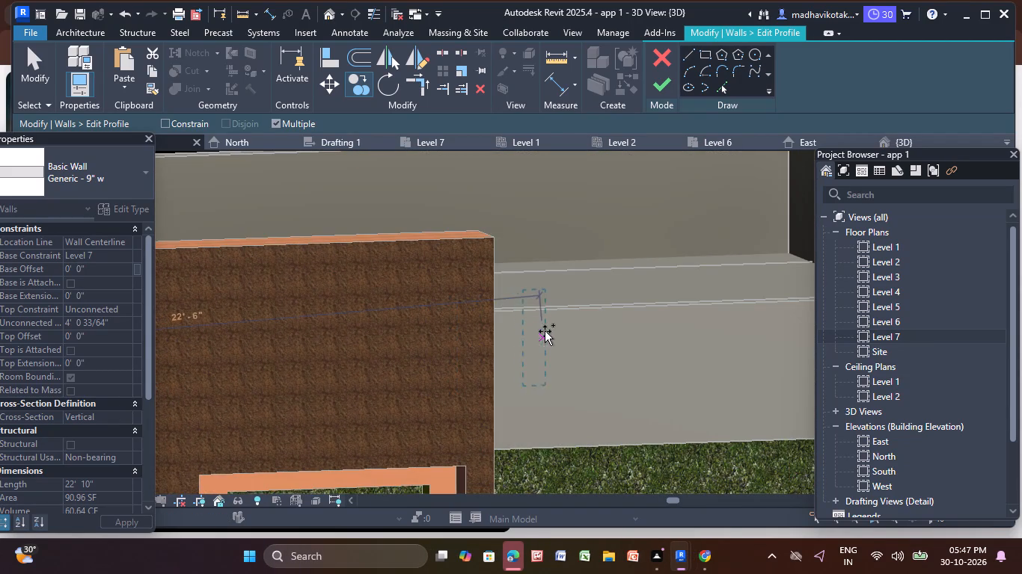
scroll(557, 351, down, 1)
middle_drag(556, 351, 382, 291)
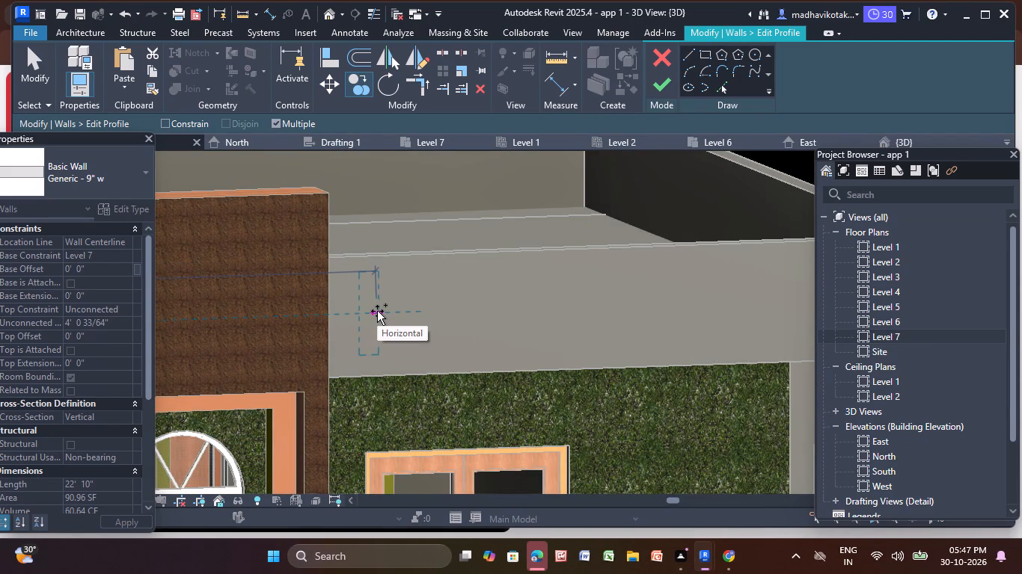
scroll(367, 305, up, 3)
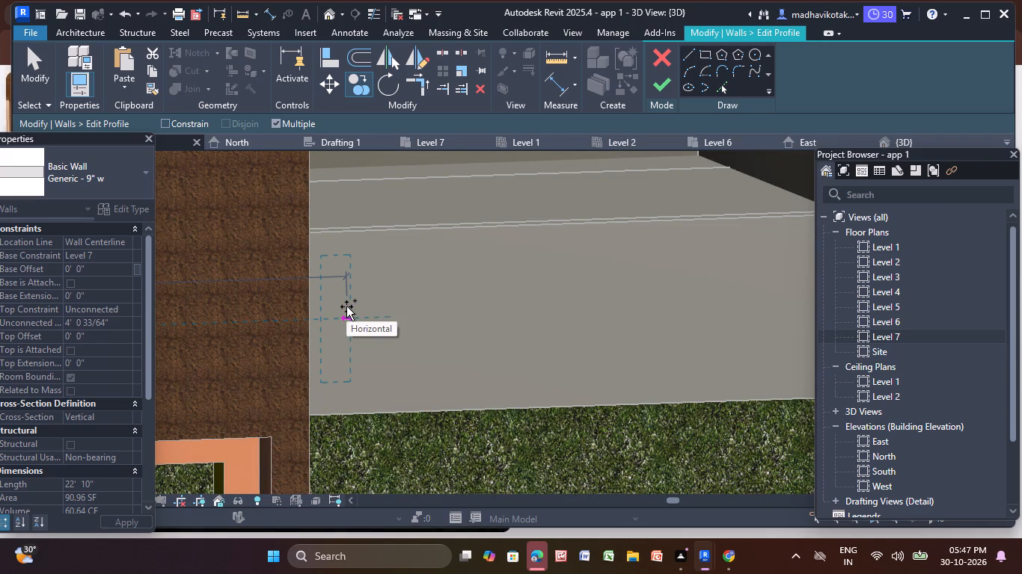
click(343, 306)
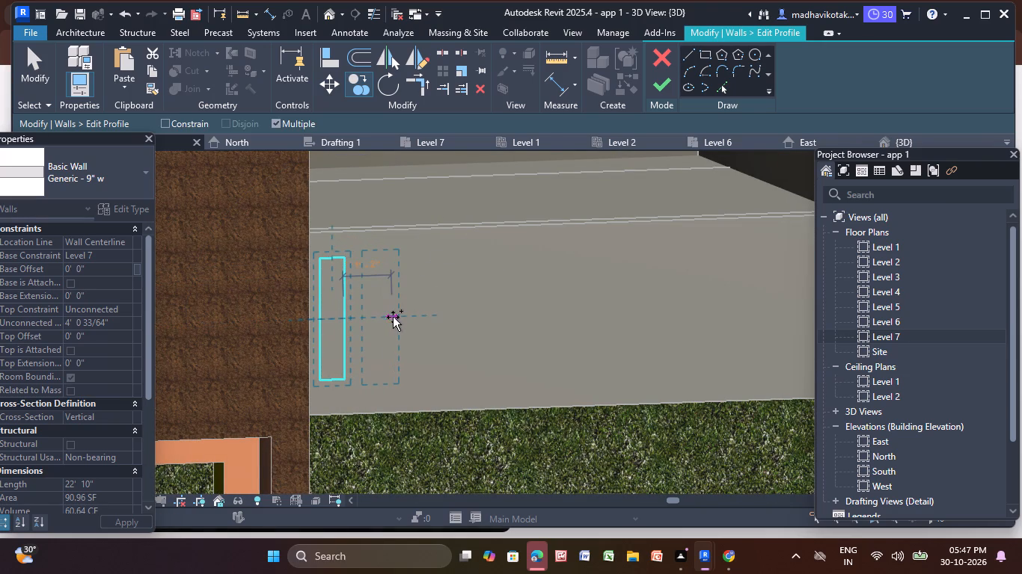
scroll(394, 316, up, 3)
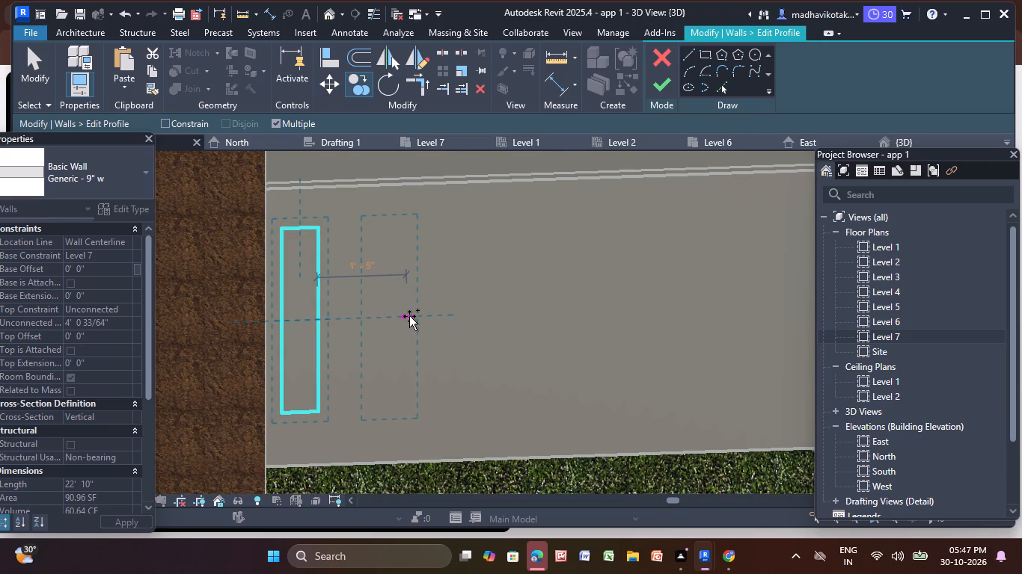
click(409, 316)
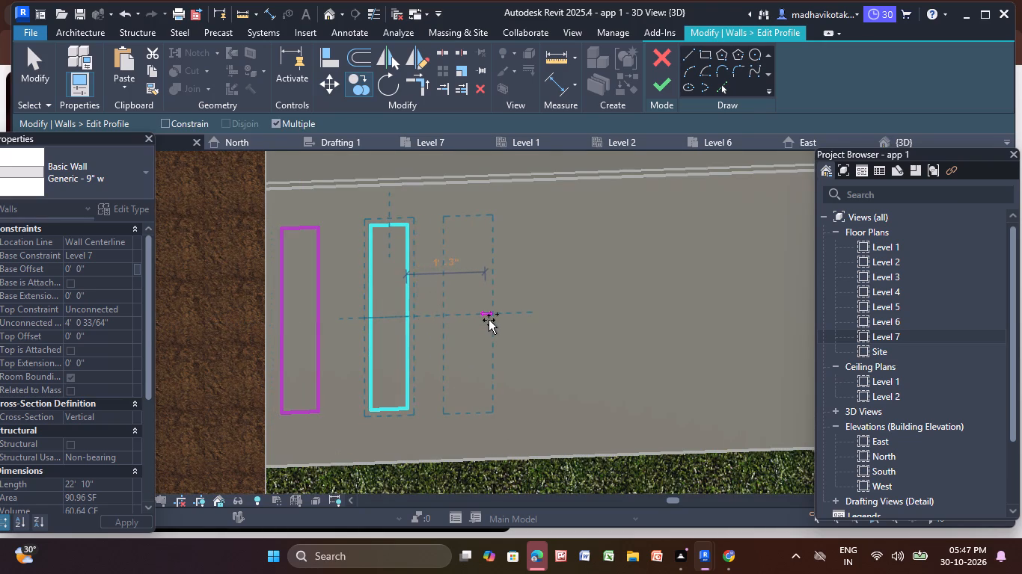
click(496, 320)
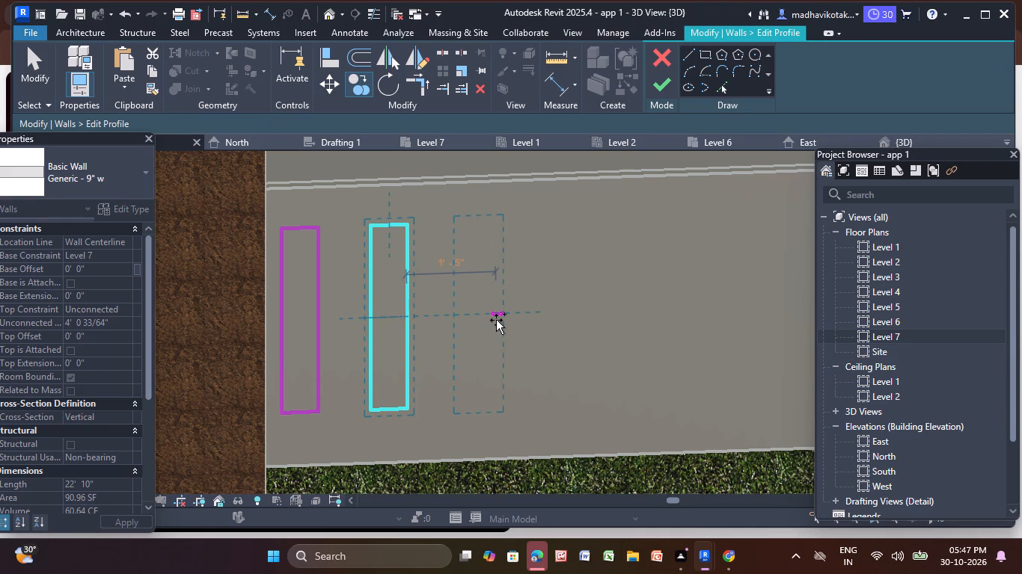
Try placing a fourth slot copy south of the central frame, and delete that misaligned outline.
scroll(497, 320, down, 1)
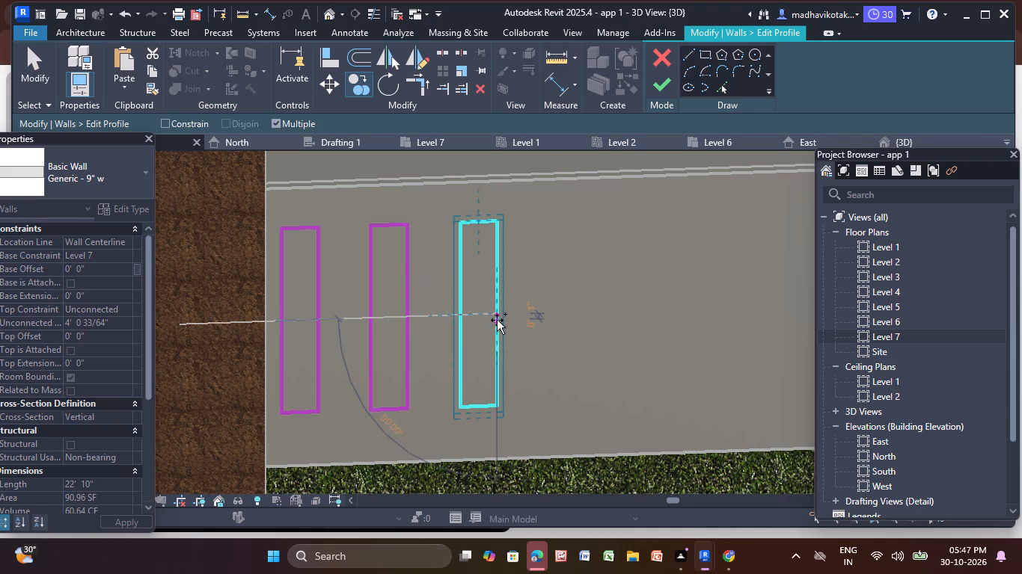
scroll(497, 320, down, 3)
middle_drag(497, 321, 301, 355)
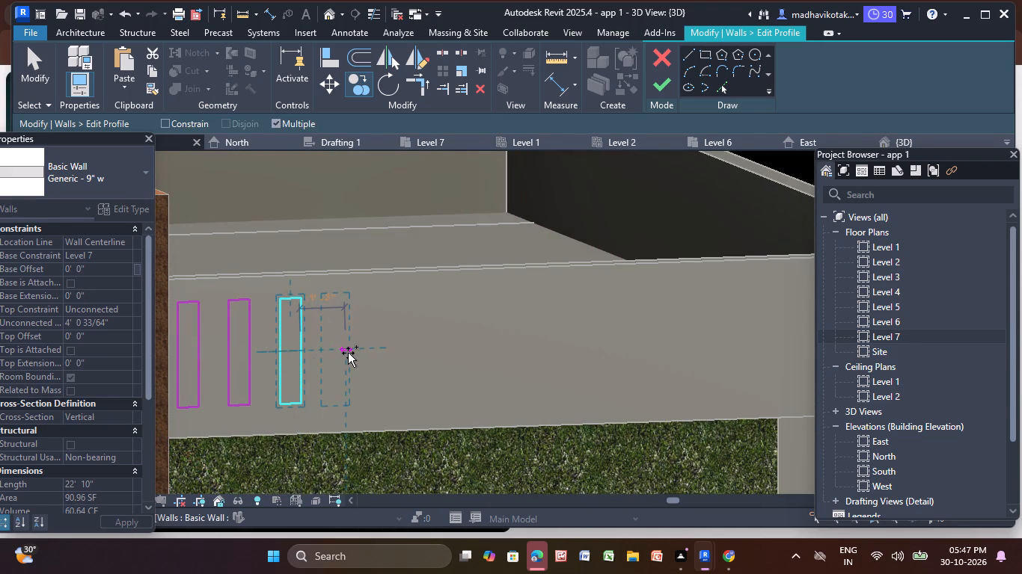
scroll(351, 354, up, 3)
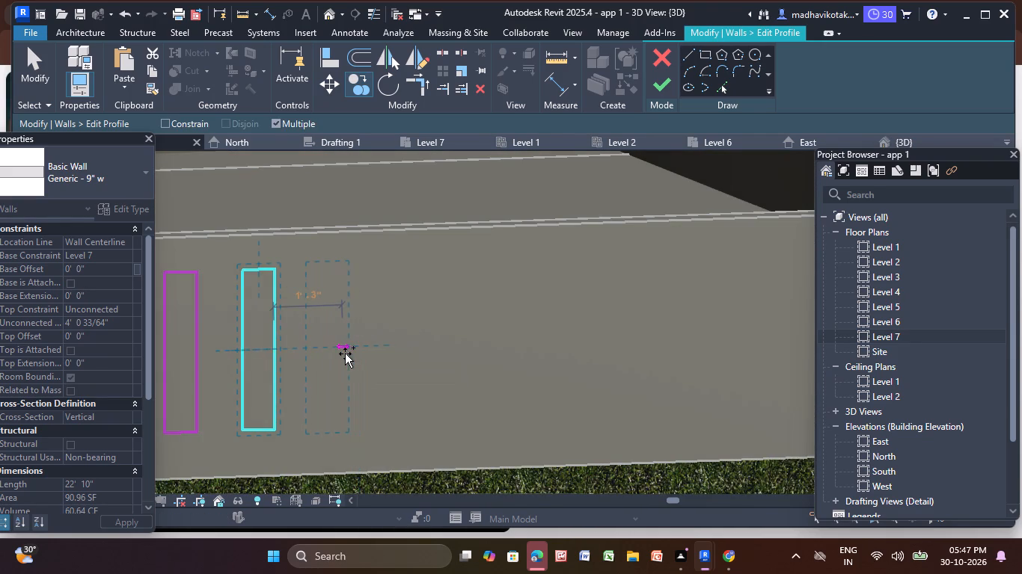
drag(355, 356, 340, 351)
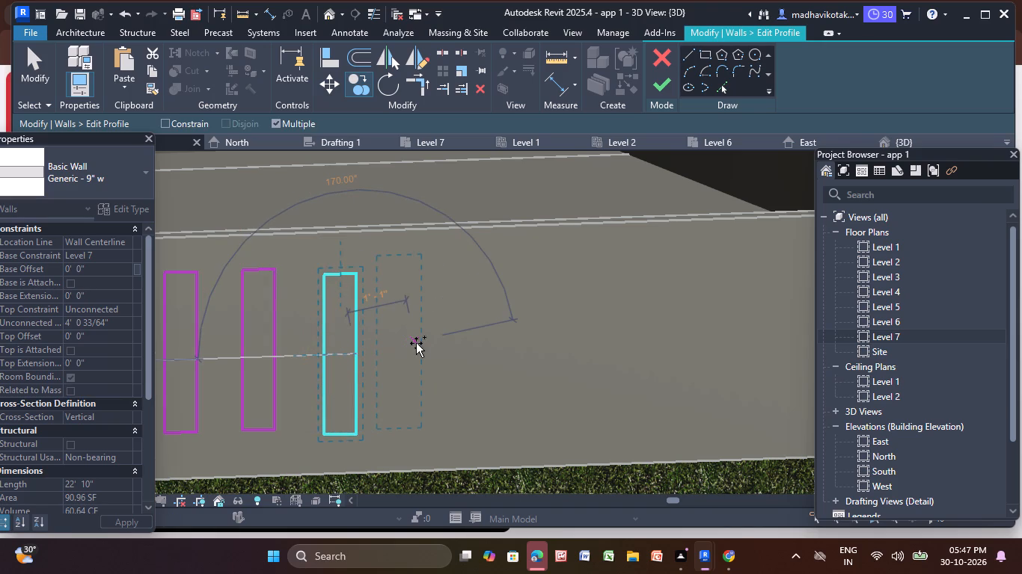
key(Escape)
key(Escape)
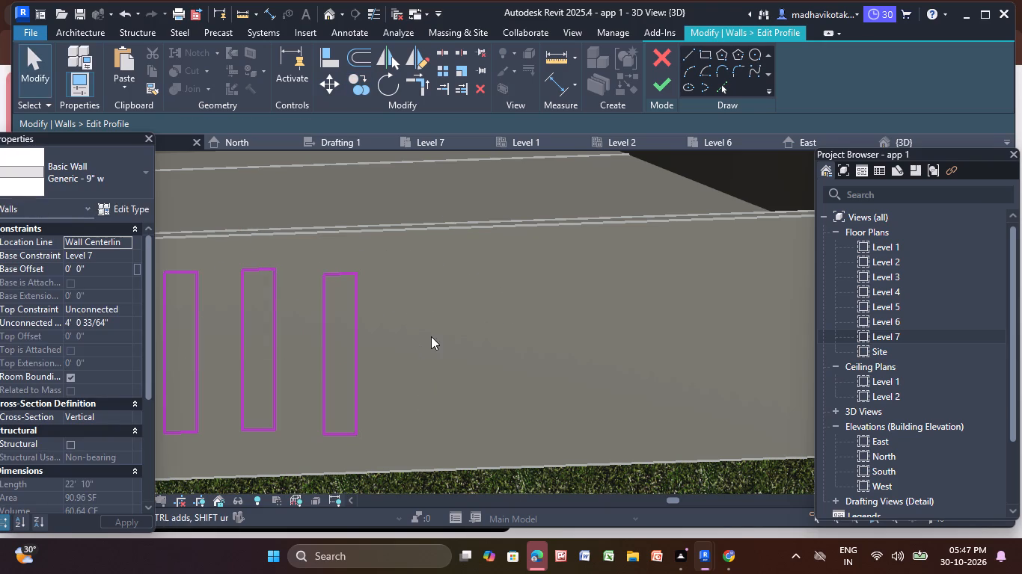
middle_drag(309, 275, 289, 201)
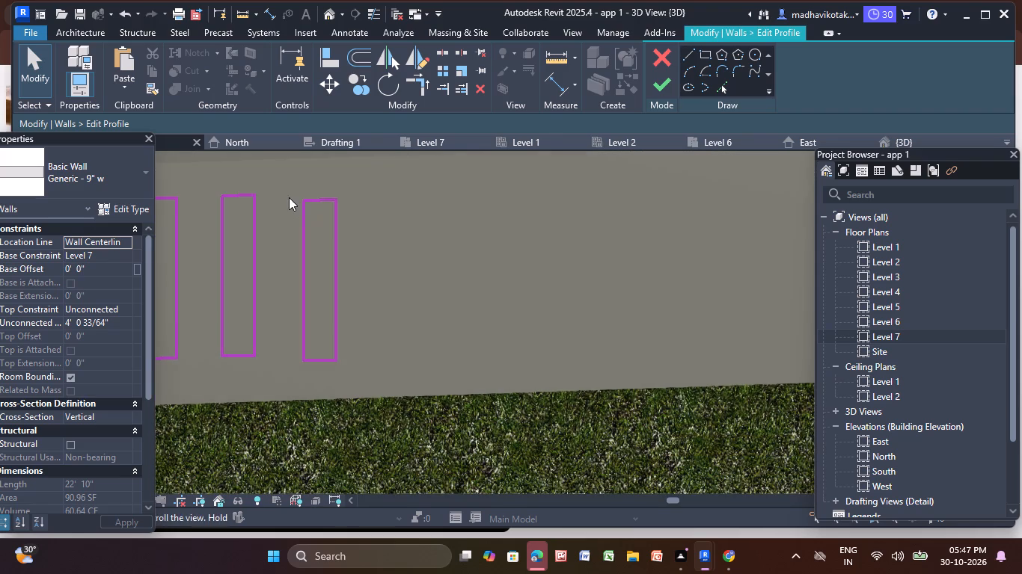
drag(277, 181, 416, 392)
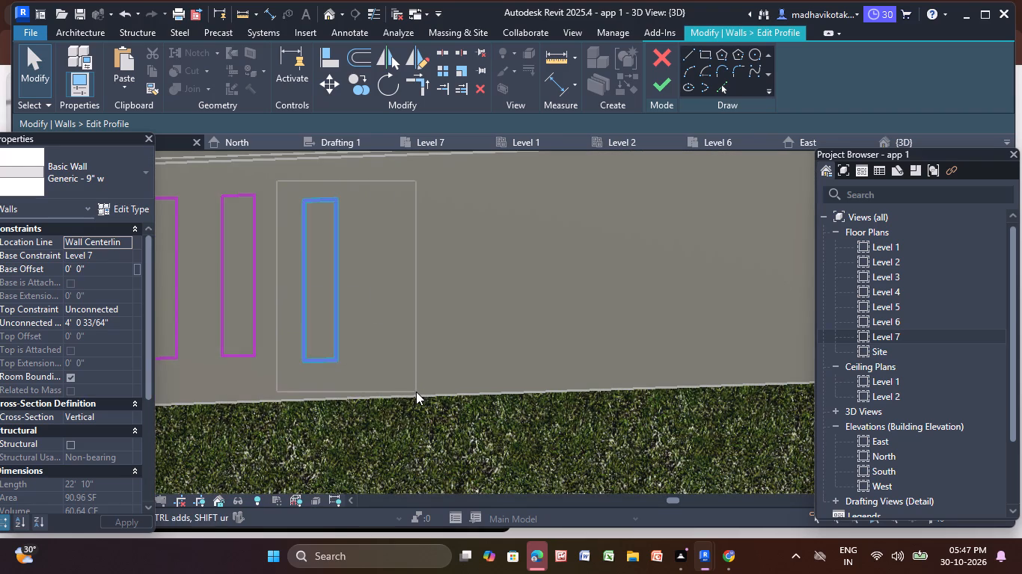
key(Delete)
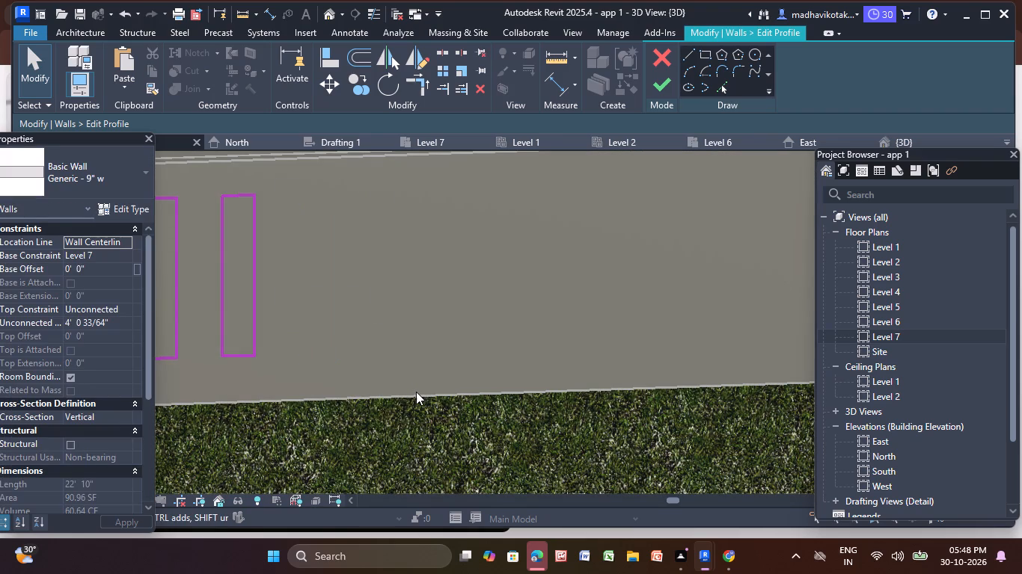
Copy the third slot outline south of the frame with multiple copies enabled, placing four copies southward at about 1'-5" spacing.
drag(206, 181, 327, 344)
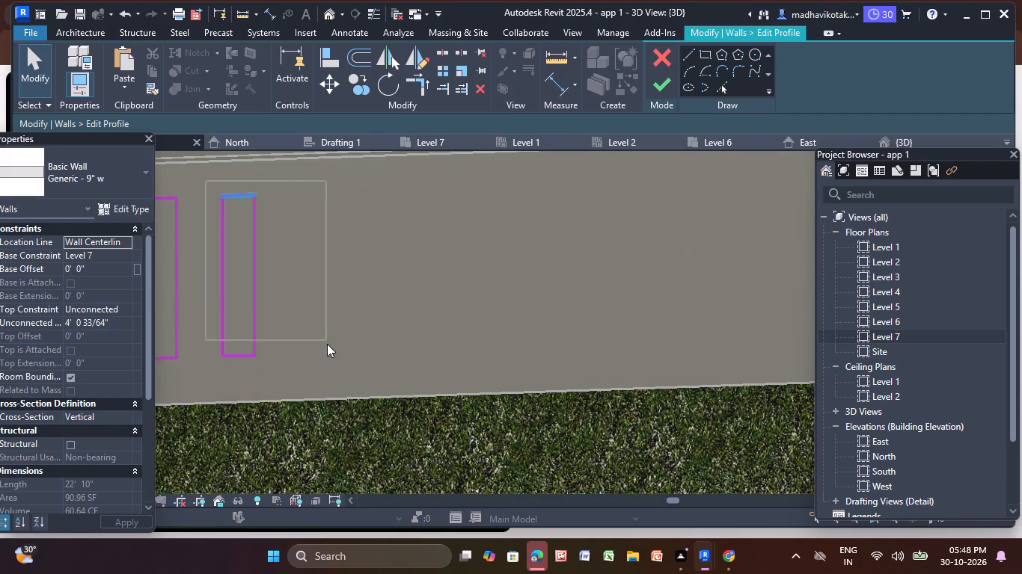
drag(327, 344, 325, 386)
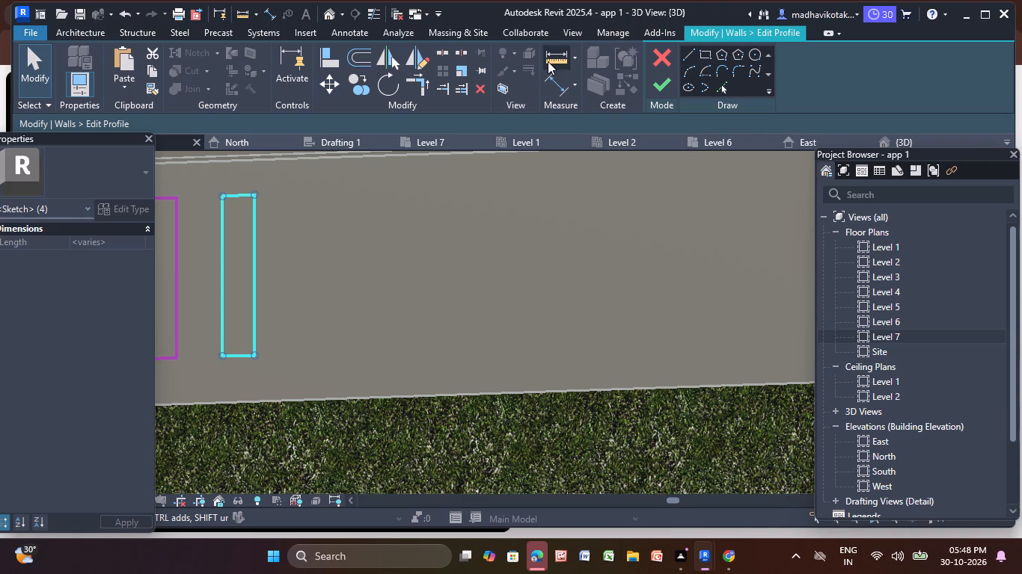
click(355, 81)
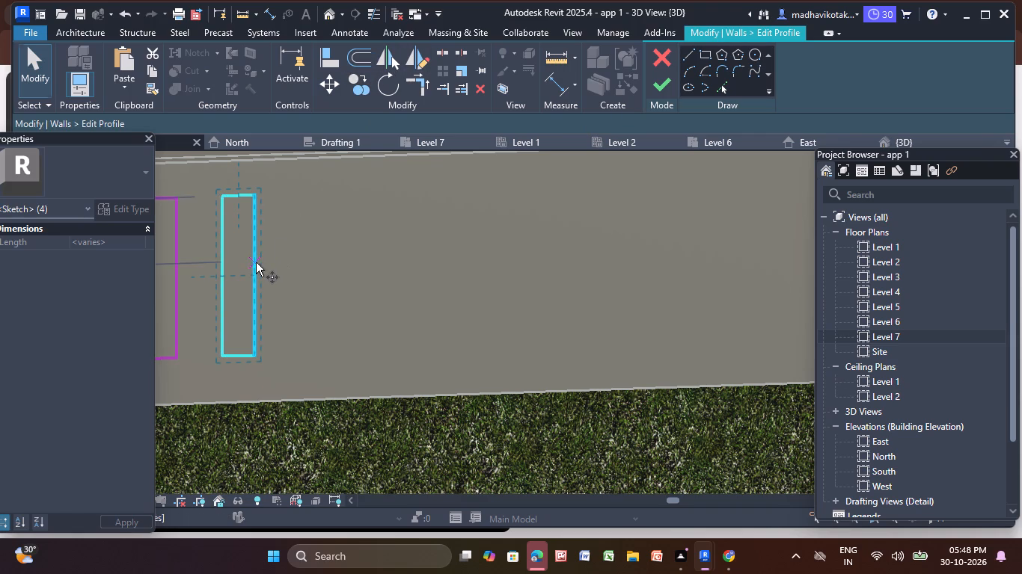
click(260, 276)
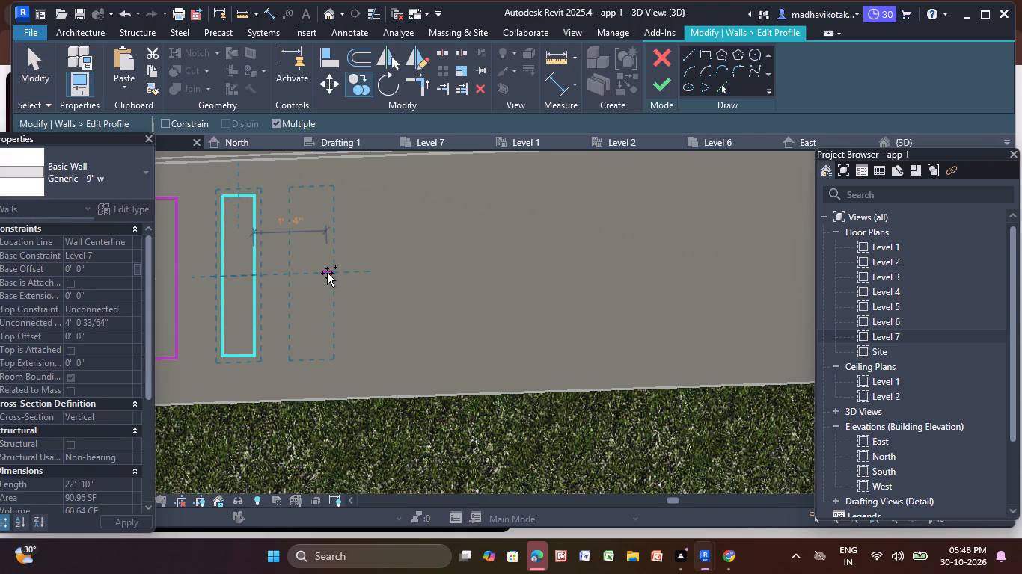
click(333, 275)
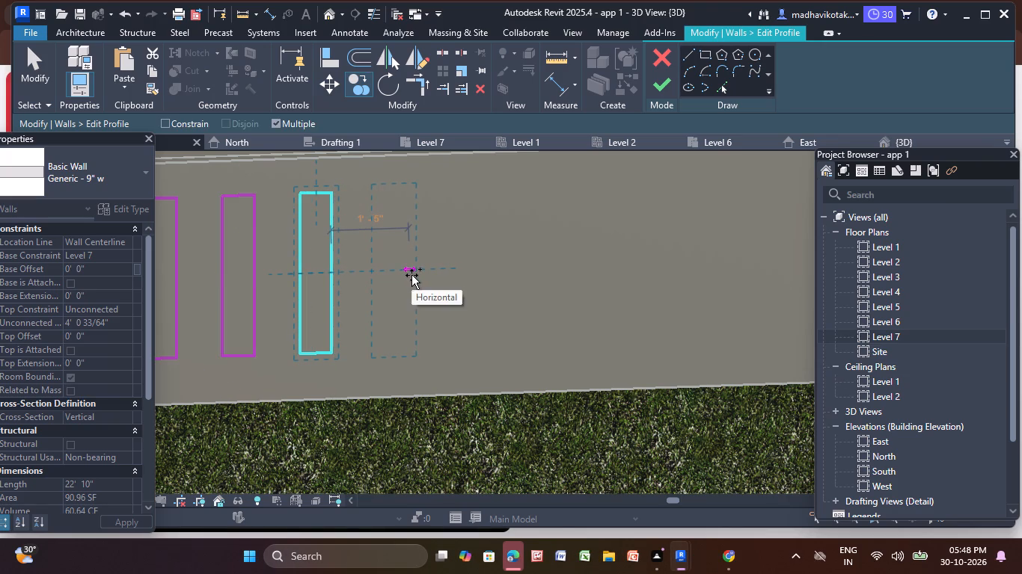
click(411, 275)
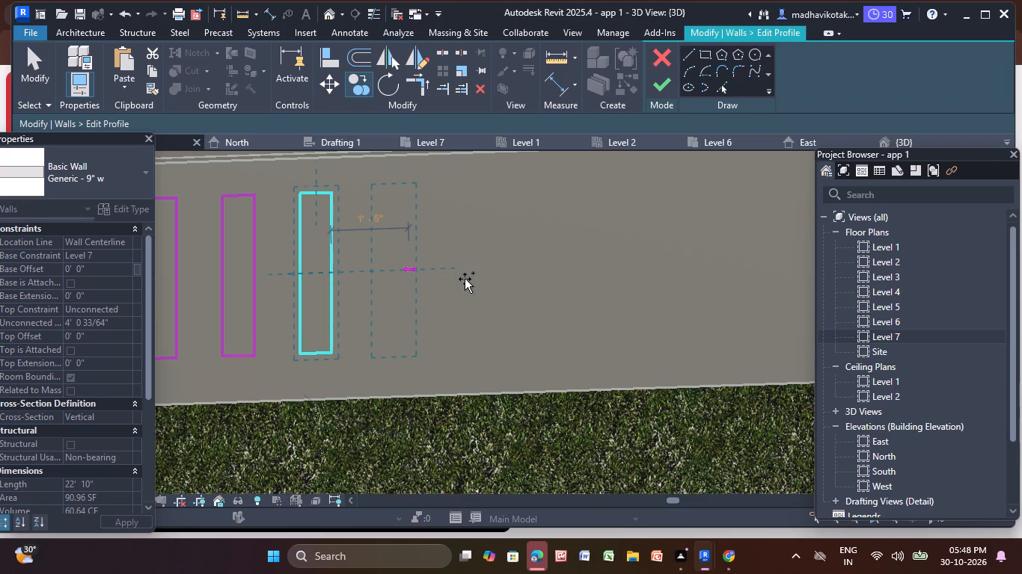
middle_drag(465, 279, 340, 316)
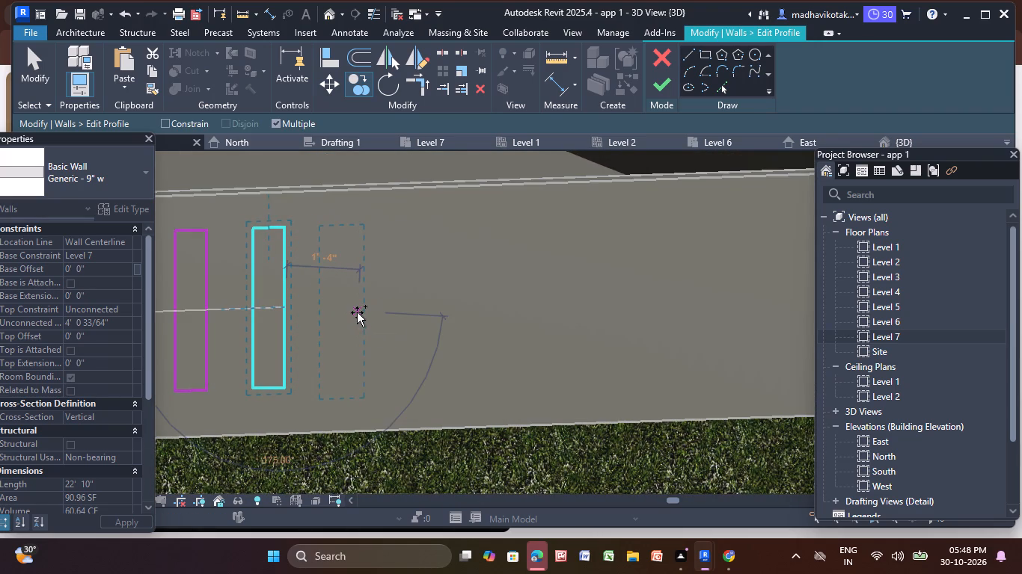
click(361, 312)
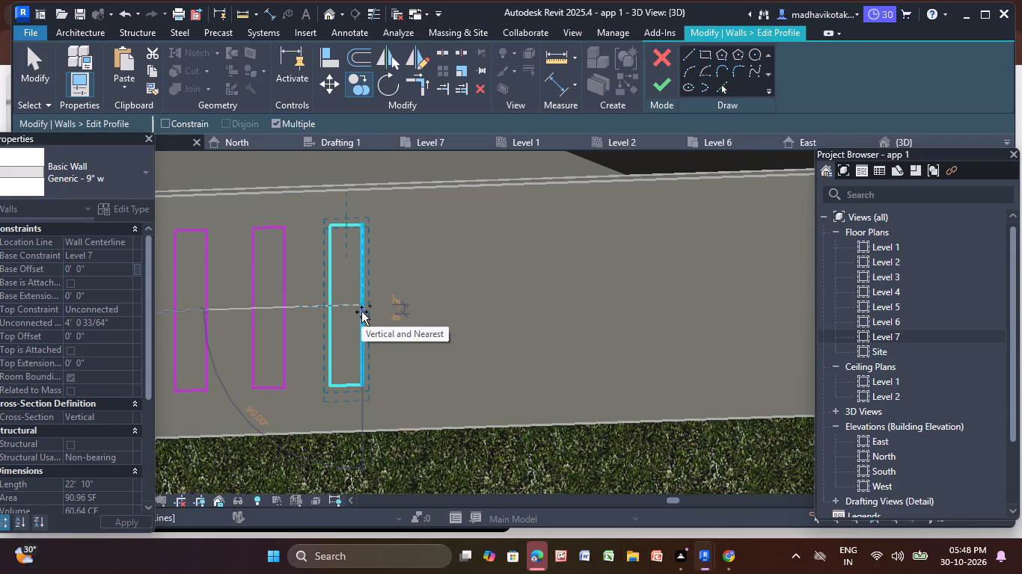
click(439, 312)
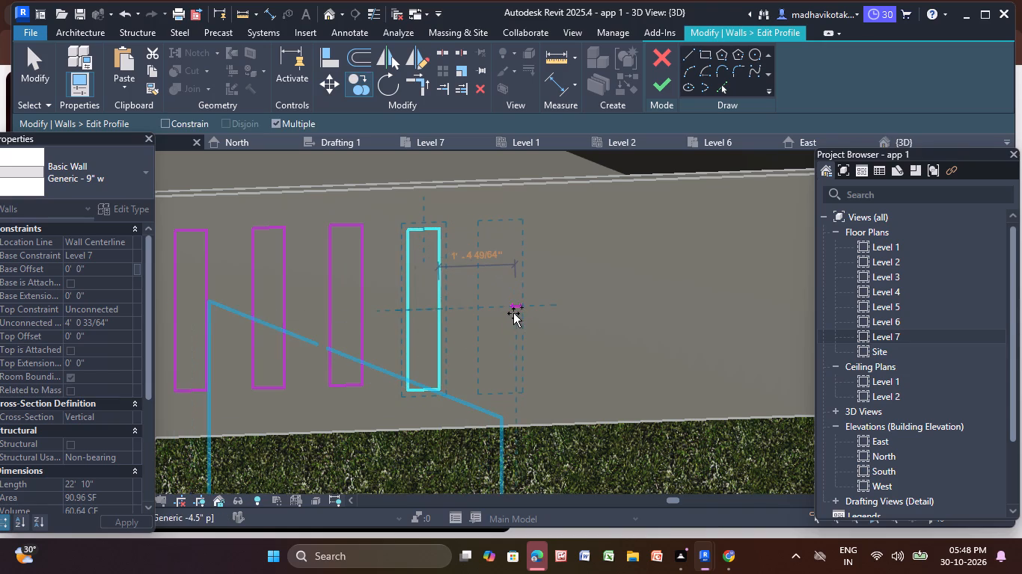
Continue the slot row south of the central frame with five more outline copies, each at about 1'-5" spacing.
scroll(523, 309, up, 1)
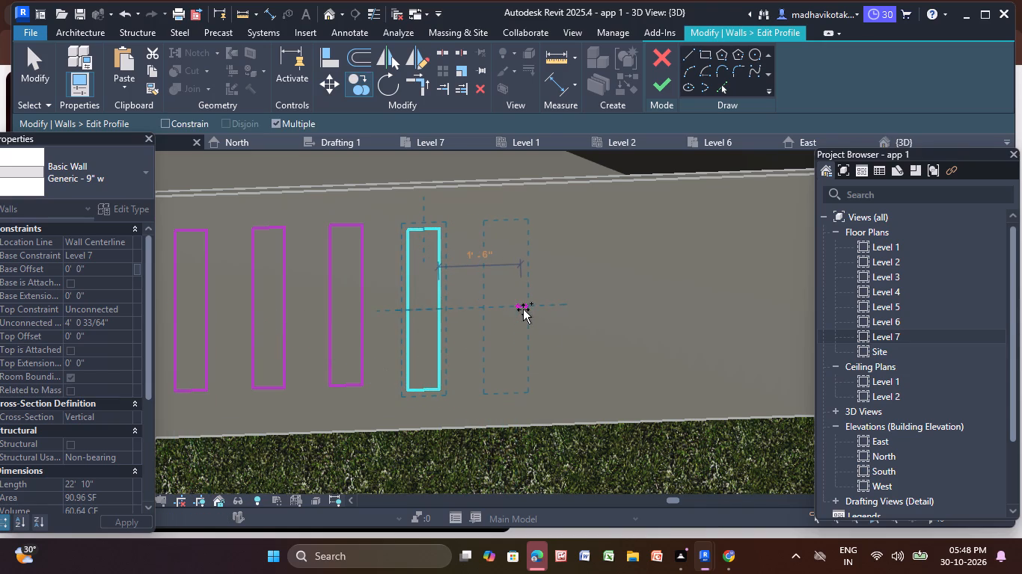
scroll(523, 309, up, 2)
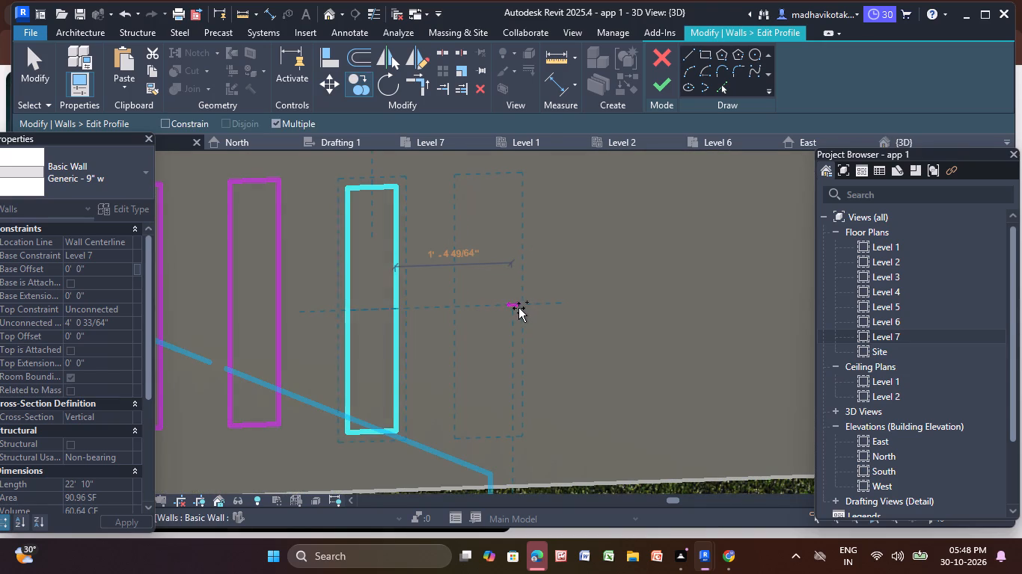
scroll(522, 308, up, 3)
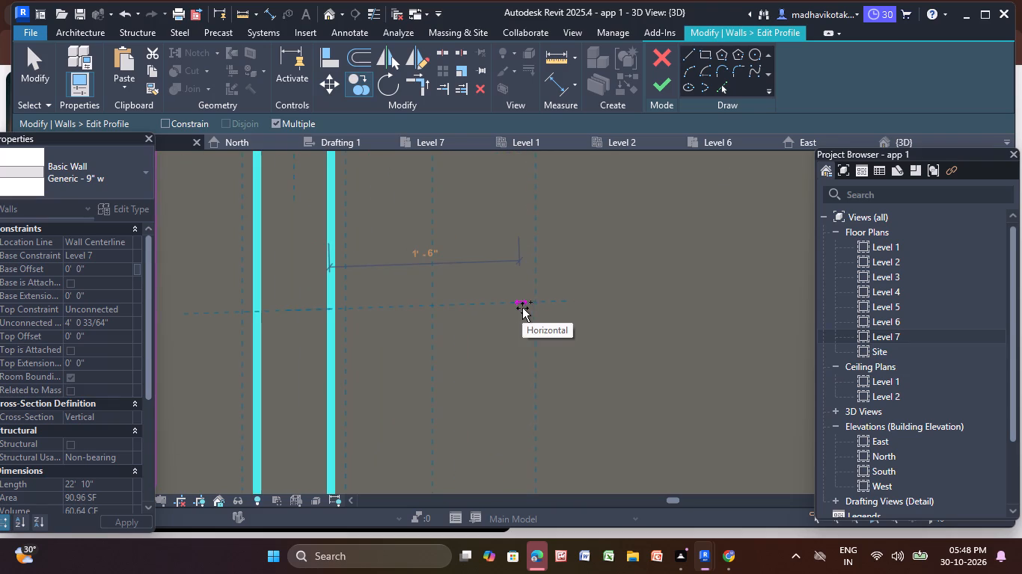
click(515, 306)
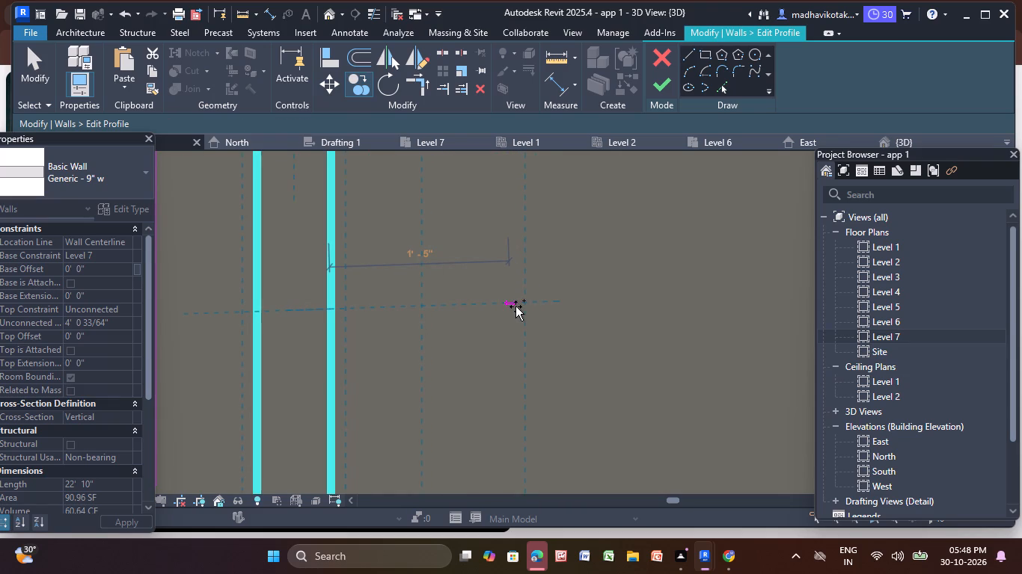
scroll(525, 301, down, 7)
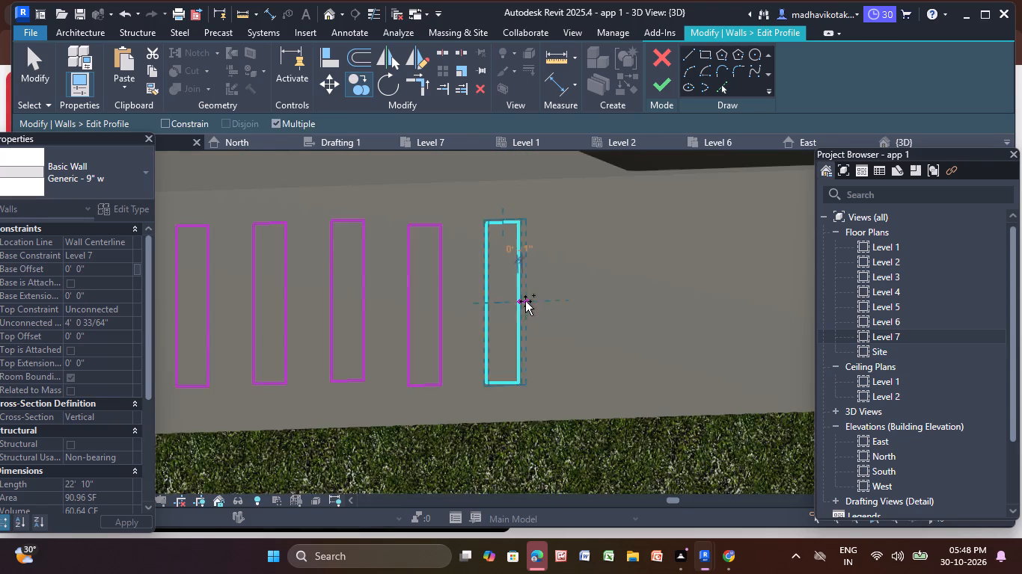
middle_drag(525, 301, 312, 281)
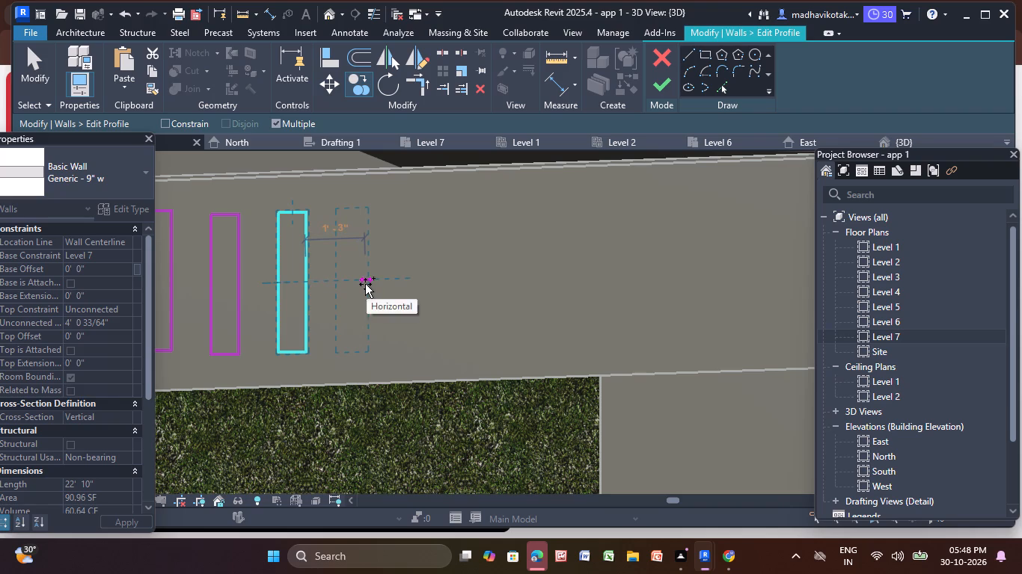
click(373, 286)
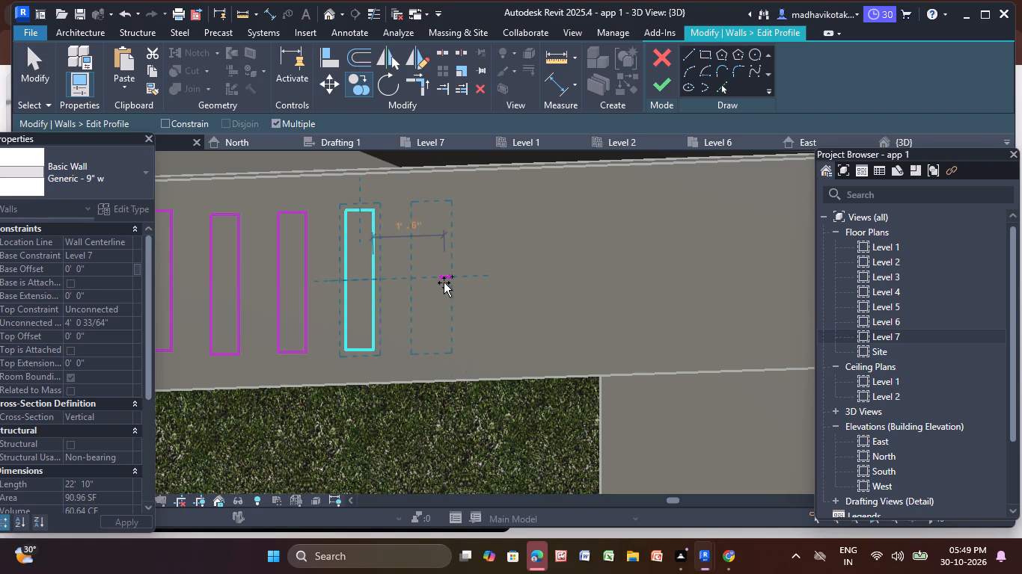
click(442, 283)
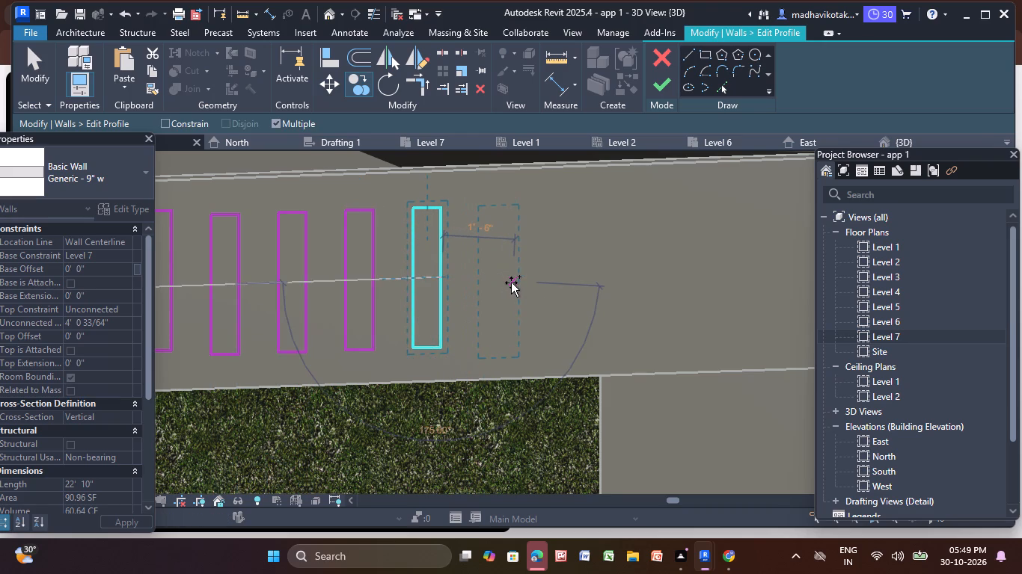
click(508, 281)
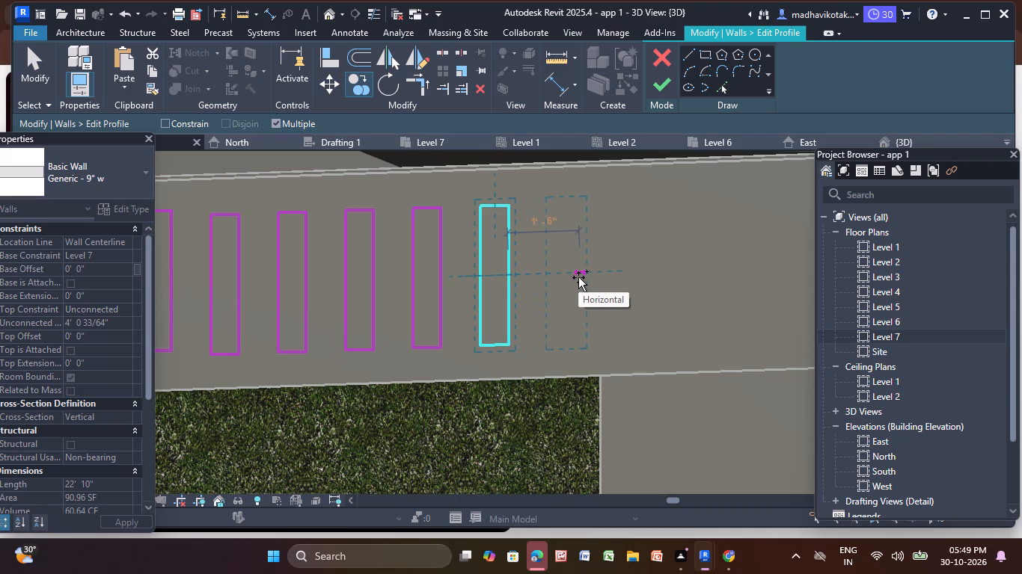
click(578, 277)
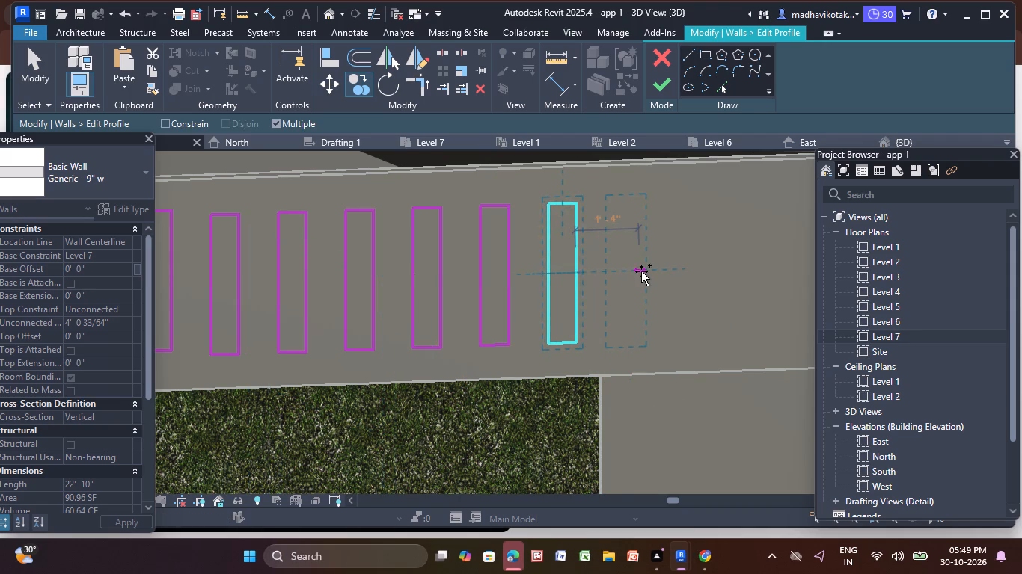
Place the last four slot copies up to the parapet's south corner at about 1'-5" spacing, and end the copying.
scroll(641, 271, up, 2)
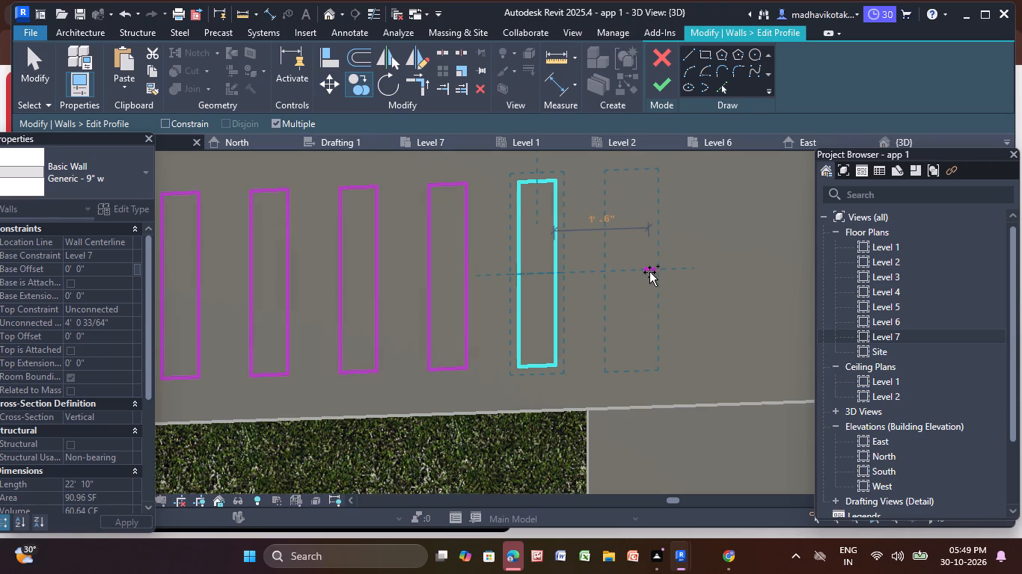
click(647, 272)
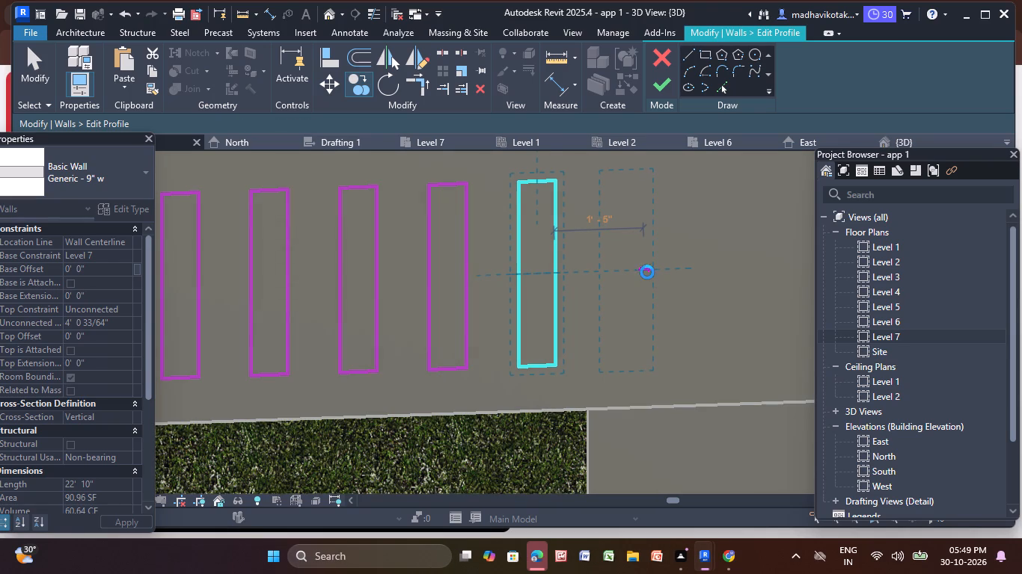
scroll(647, 272, down, 5)
middle_drag(647, 272, 380, 284)
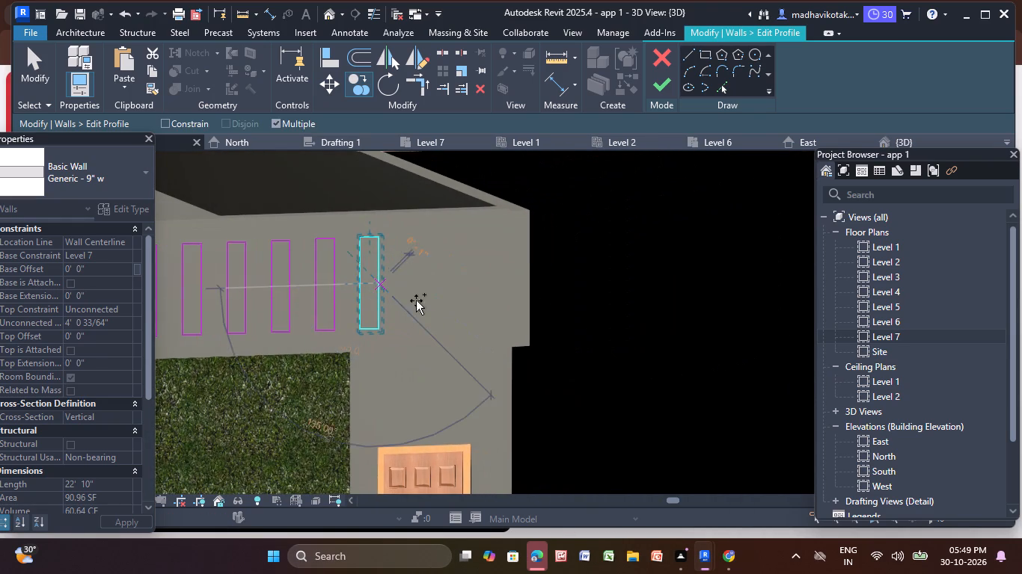
scroll(409, 290, up, 5)
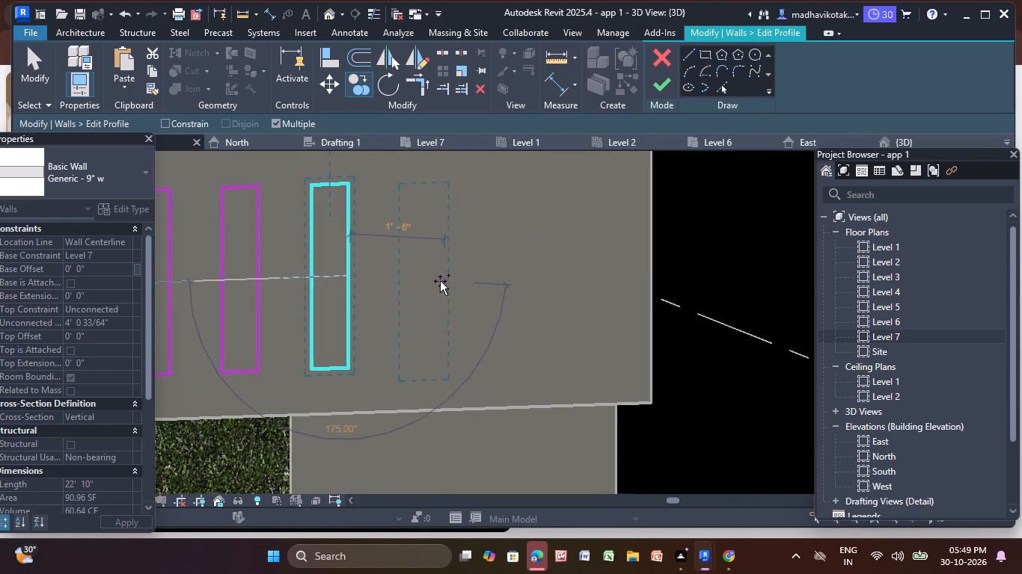
click(436, 280)
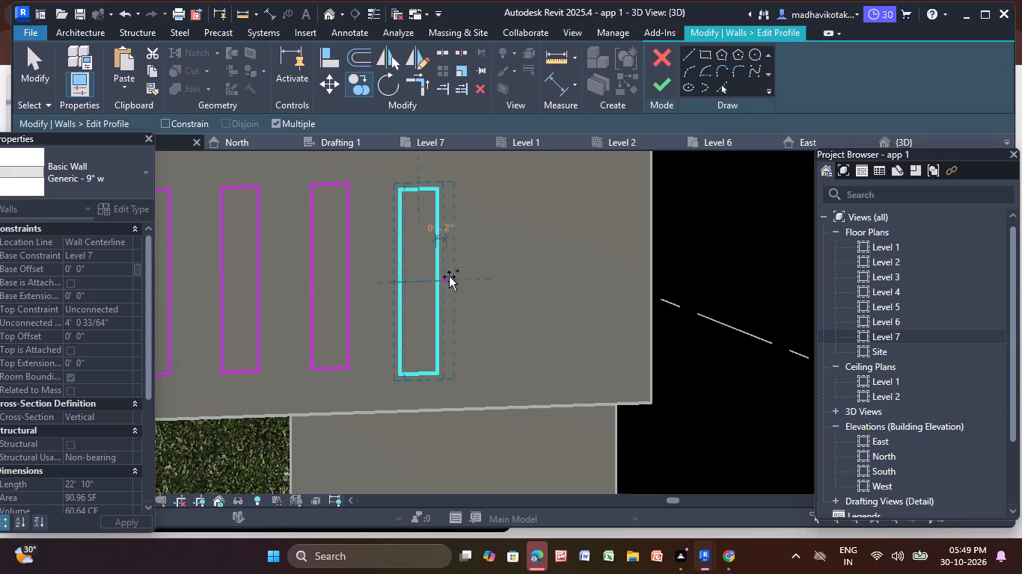
click(527, 268)
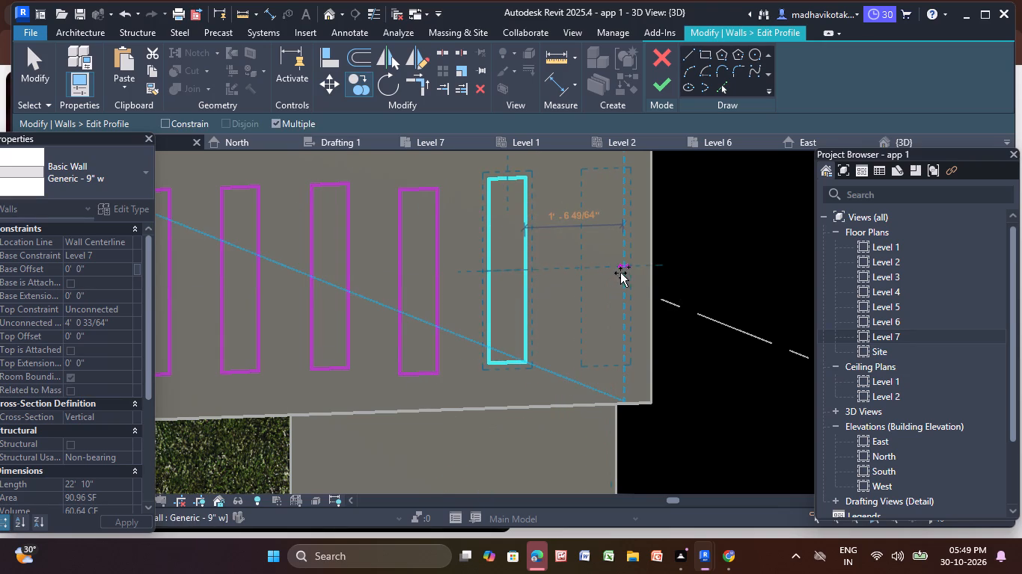
scroll(611, 271, up, 3)
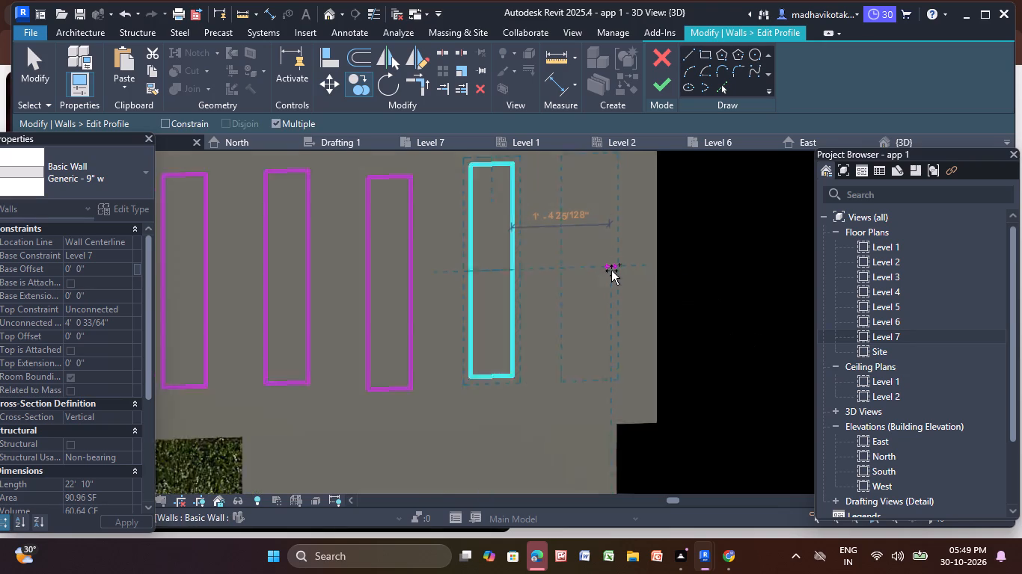
click(615, 271)
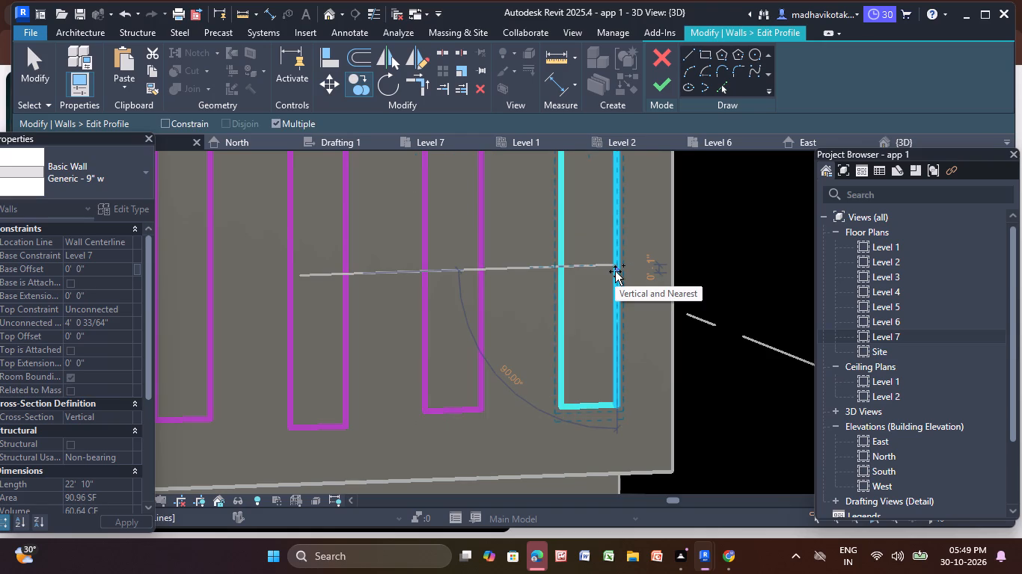
key(Escape)
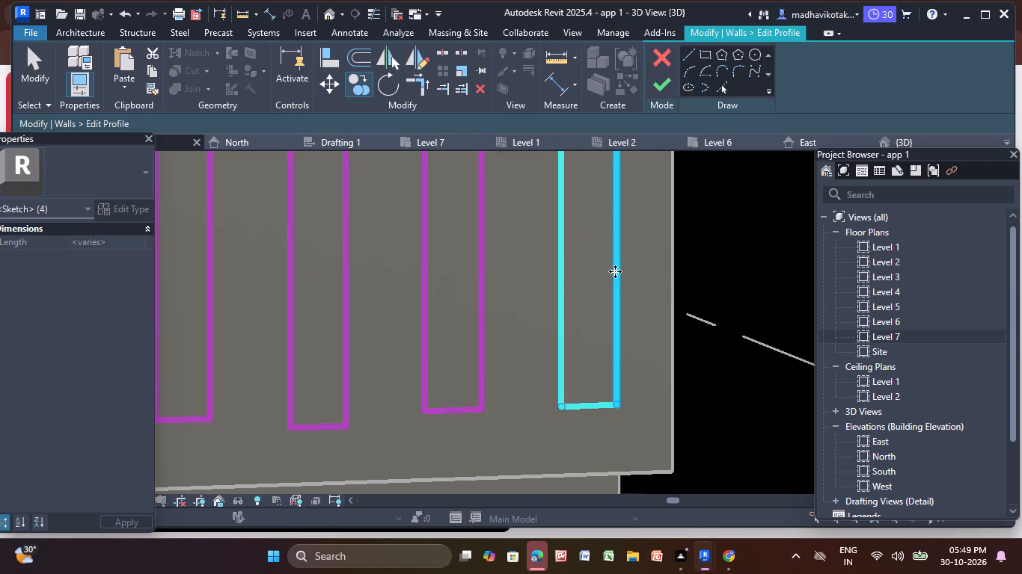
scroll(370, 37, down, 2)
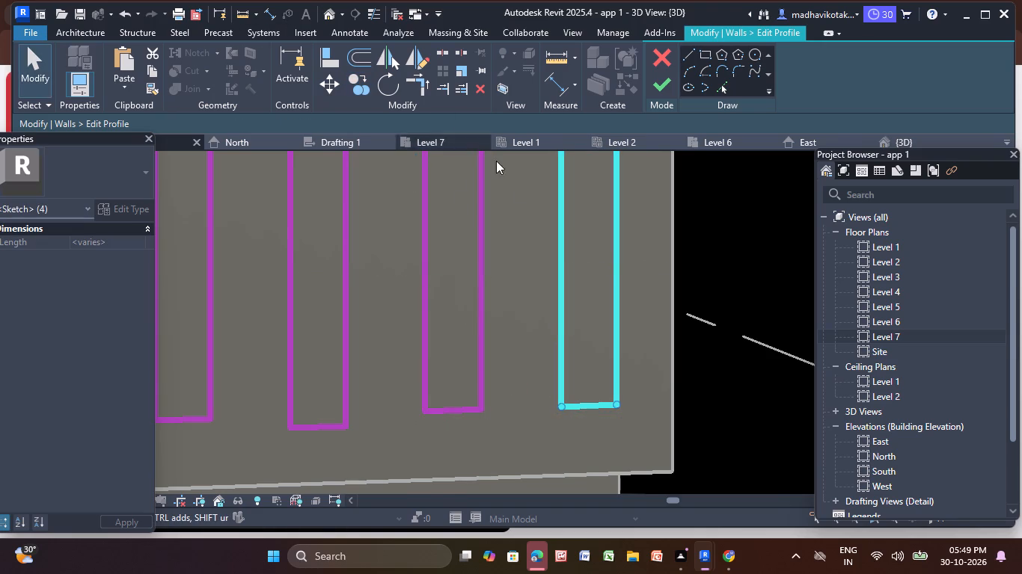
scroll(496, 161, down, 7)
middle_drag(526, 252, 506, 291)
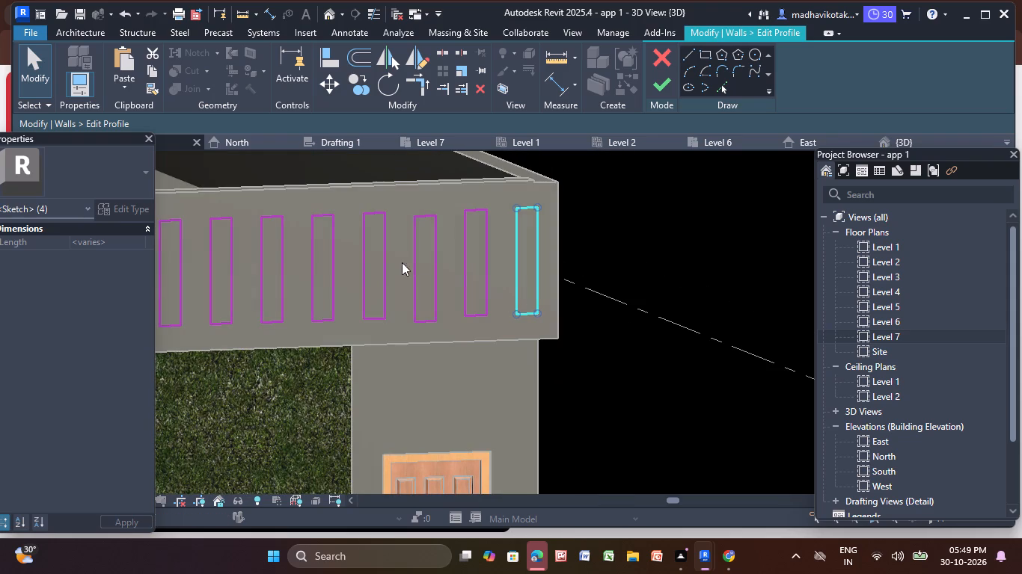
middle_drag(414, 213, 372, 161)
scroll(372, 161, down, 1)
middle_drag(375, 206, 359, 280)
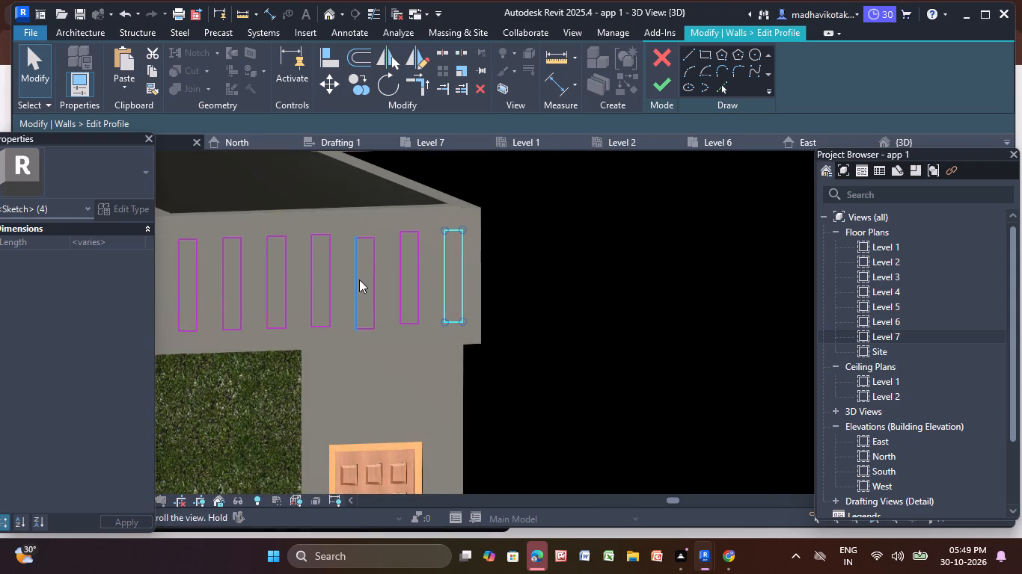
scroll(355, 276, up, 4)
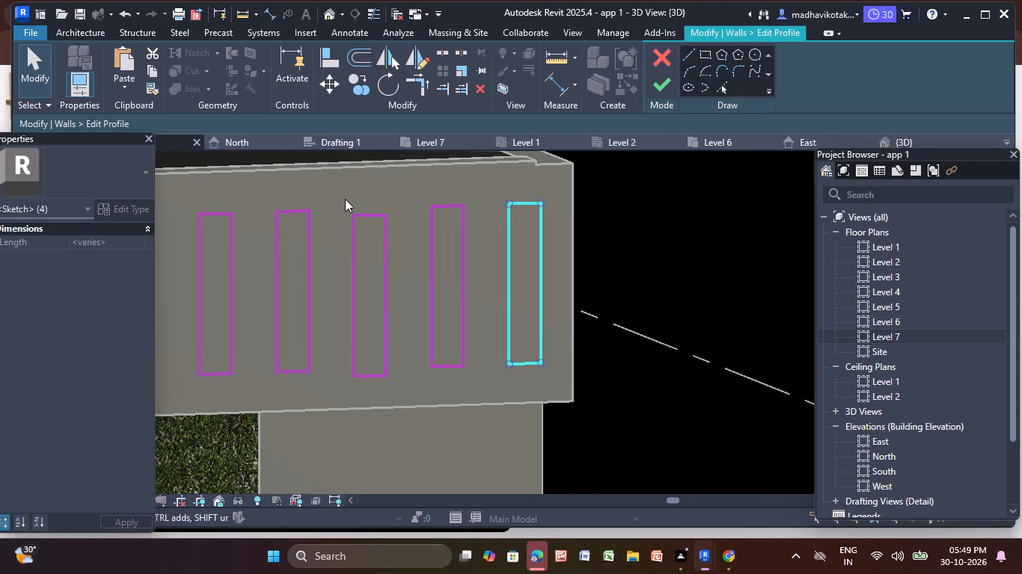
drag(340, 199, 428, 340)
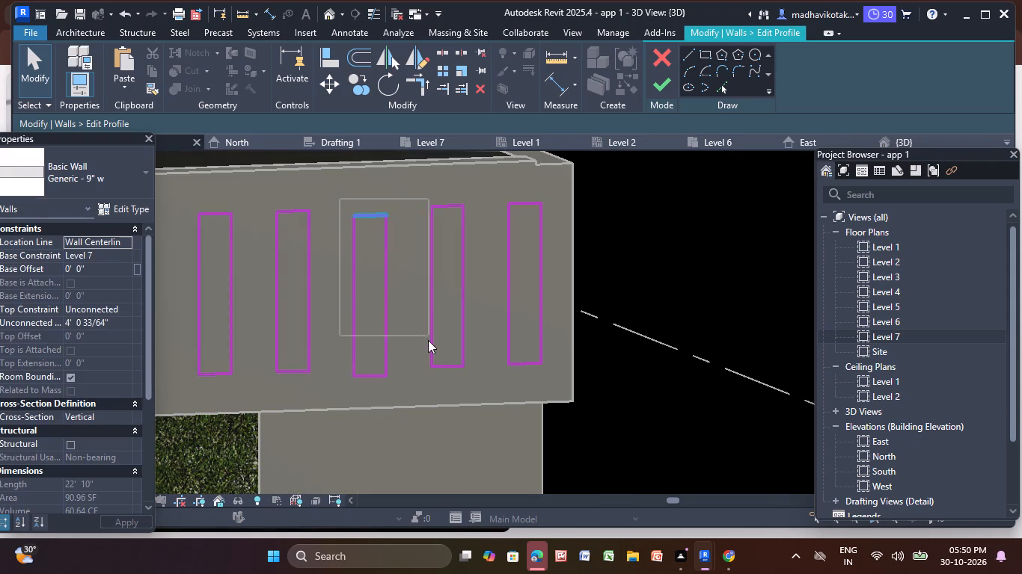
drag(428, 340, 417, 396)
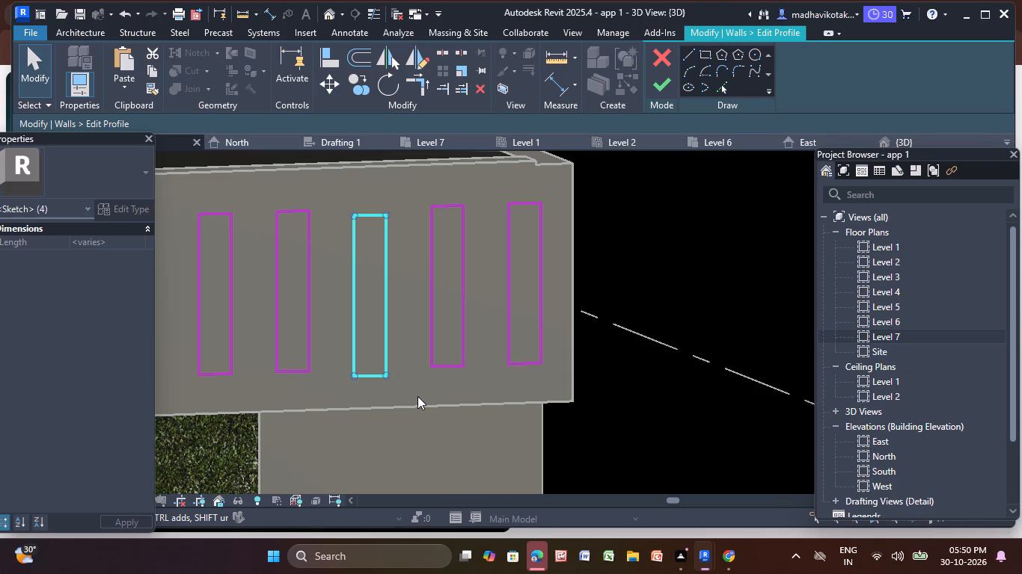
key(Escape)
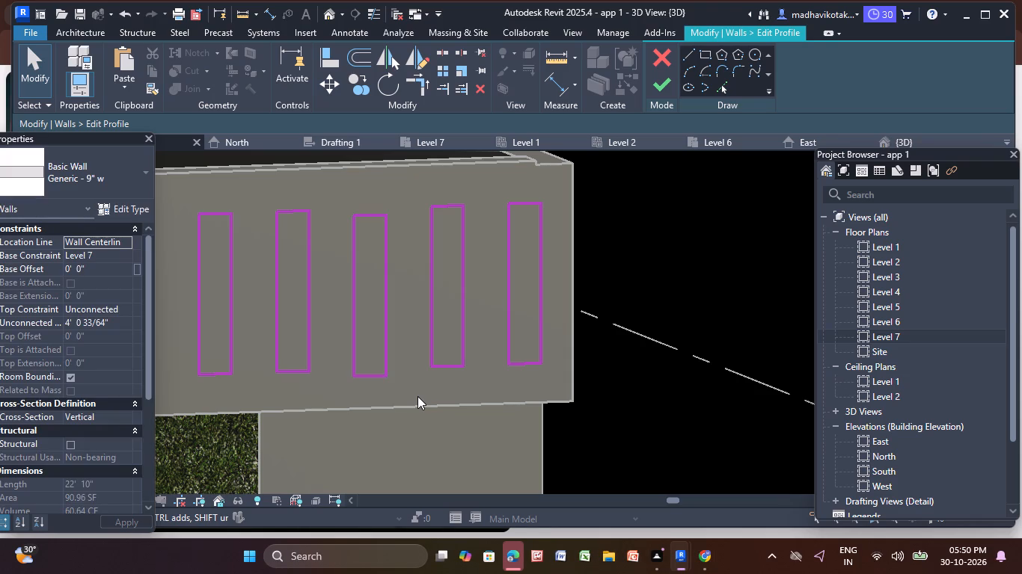
Finish the profile edit of the west parapet wall, applying the slot openings on both sides of the central frame.
scroll(673, 126, down, 12)
scroll(667, 212, down, 5)
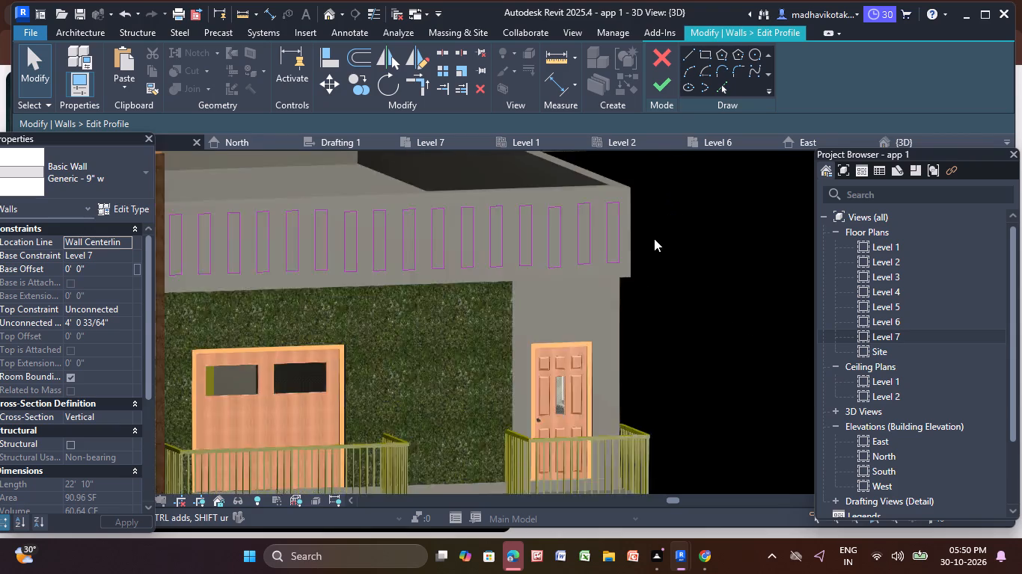
scroll(655, 239, down, 8)
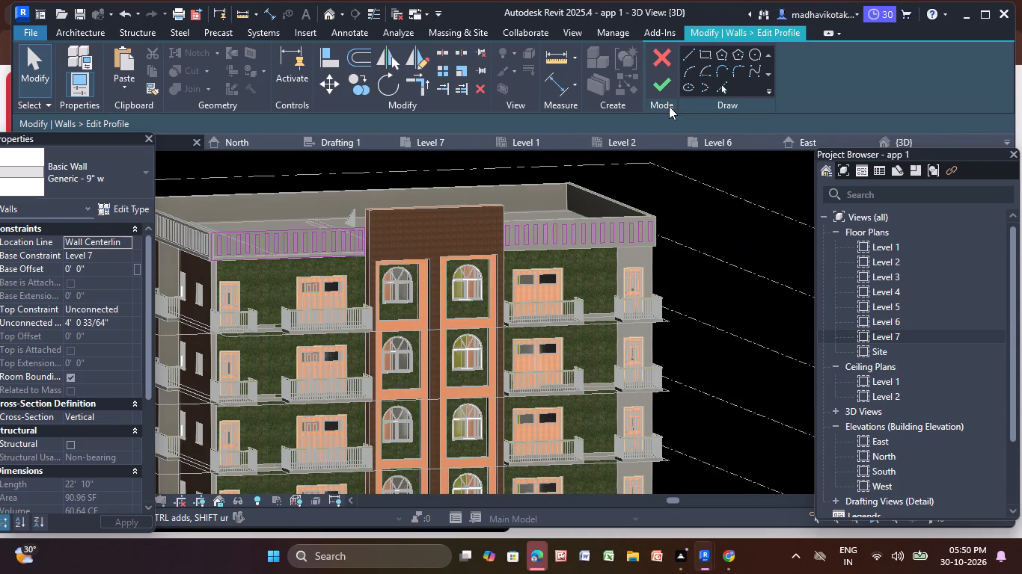
click(655, 87)
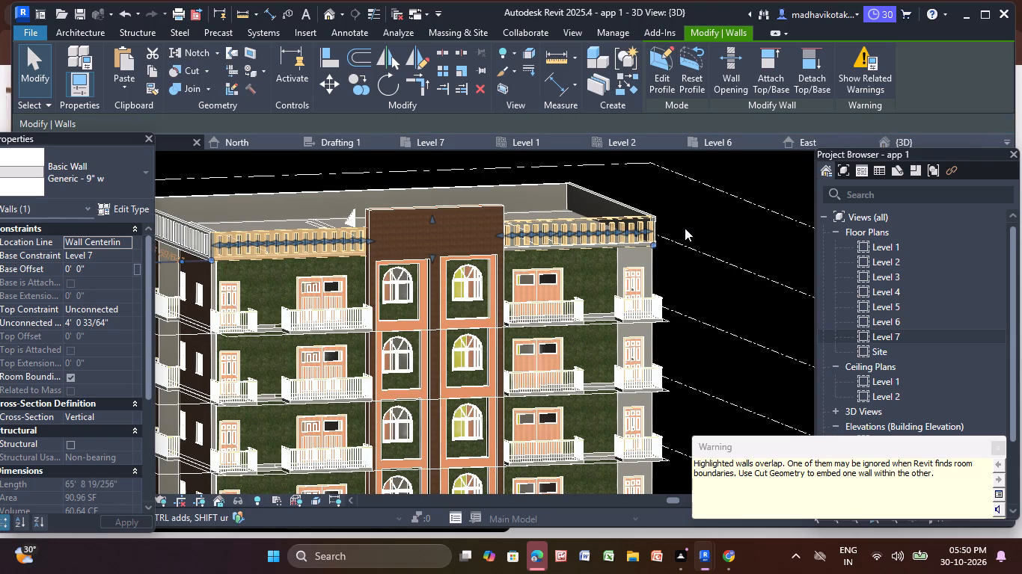
key(Escape)
key(Escape)
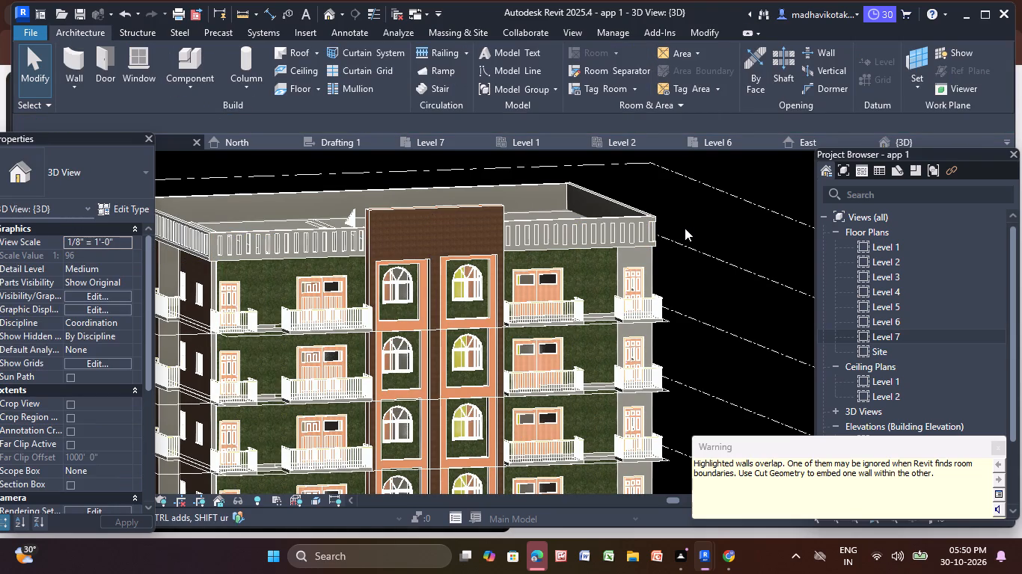
Examine the rooftop parapets around the building, comparing the slotted west wall with the adjoining sides.
scroll(695, 247, down, 3)
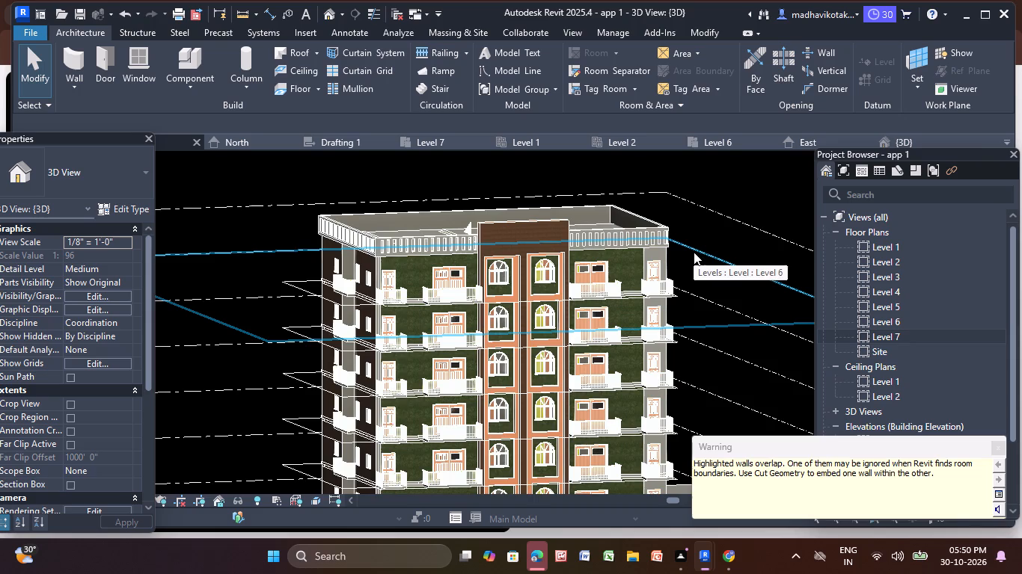
shift+middle_drag(694, 252, 615, 275)
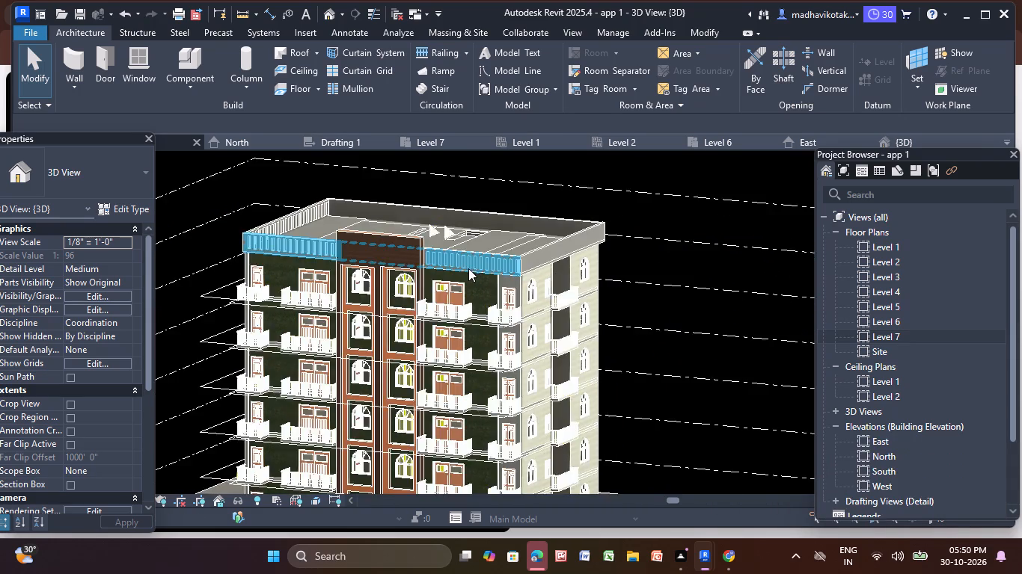
scroll(471, 265, up, 6)
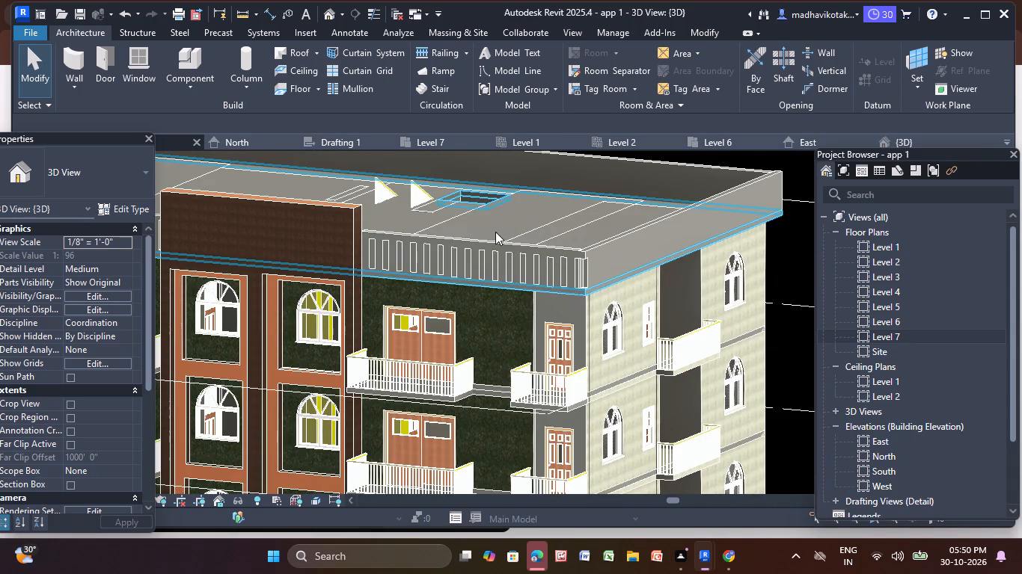
shift+middle_drag(518, 238, 406, 284)
shift+scroll(405, 284, down, 7)
scroll(397, 257, down, 1)
middle_drag(397, 256, 495, 250)
shift+middle_drag(328, 257, 354, 261)
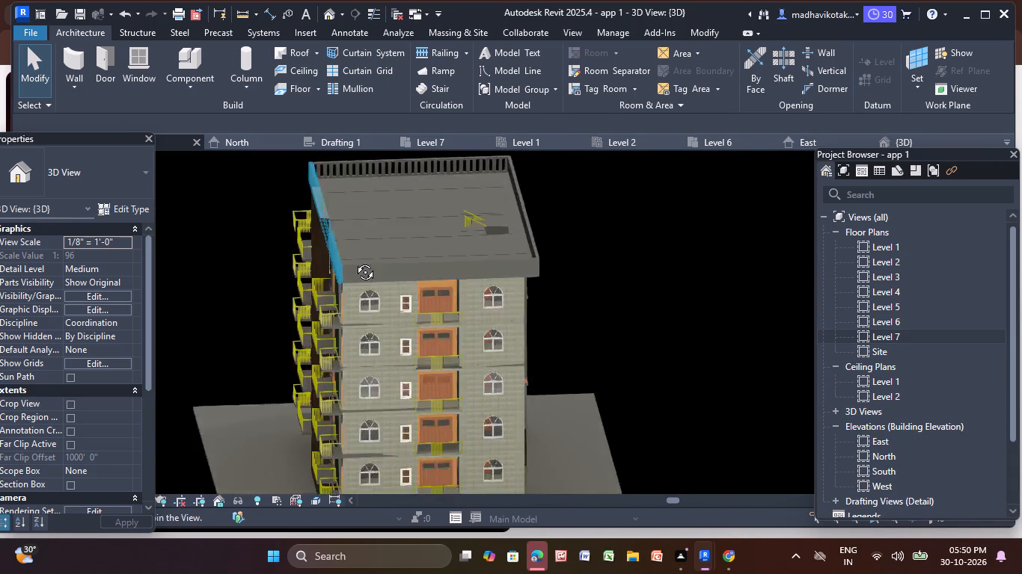
shift+middle_drag(354, 261, 466, 250)
scroll(434, 262, up, 3)
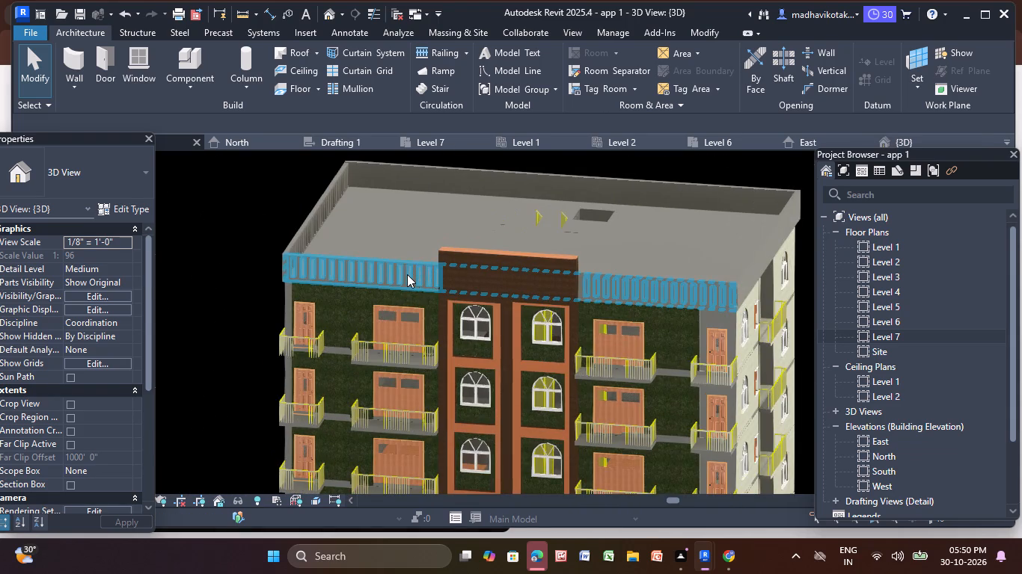
Examine the slotted west parapet wall from outside and from the roof side, comparing it with the adjoining parapets.
click(407, 274)
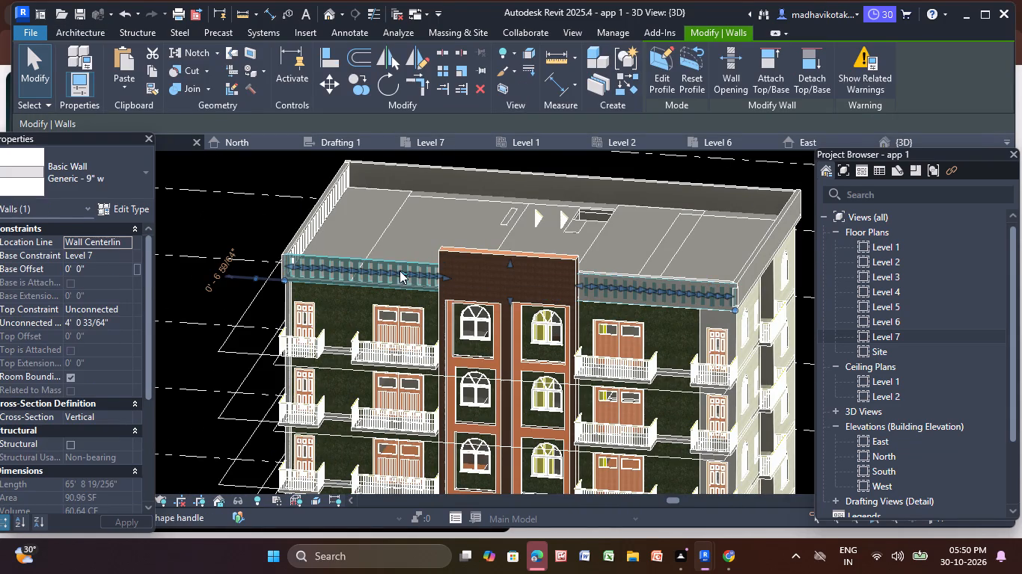
key(Escape)
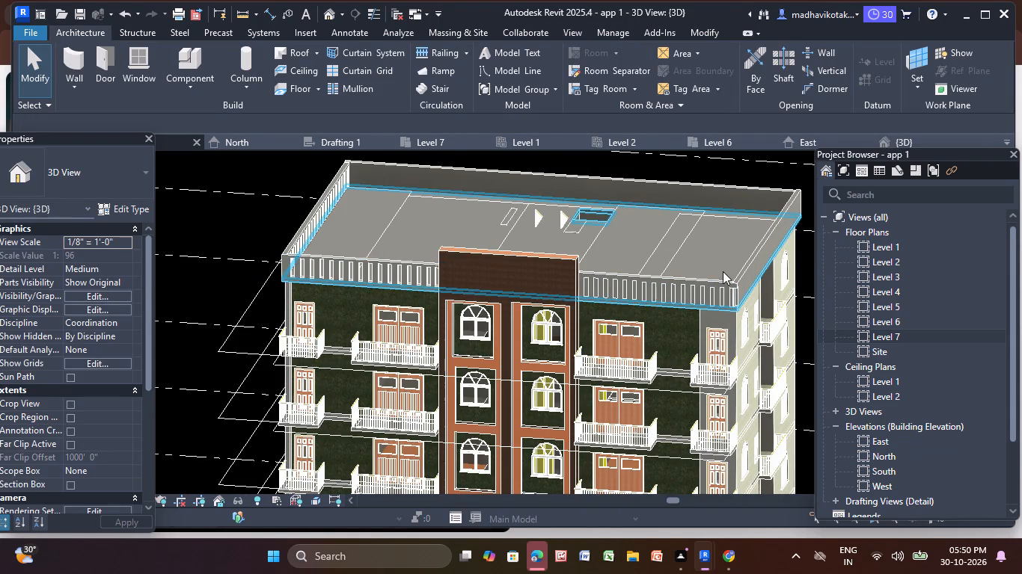
shift+middle_drag(720, 271, 472, 311)
scroll(472, 310, down, 5)
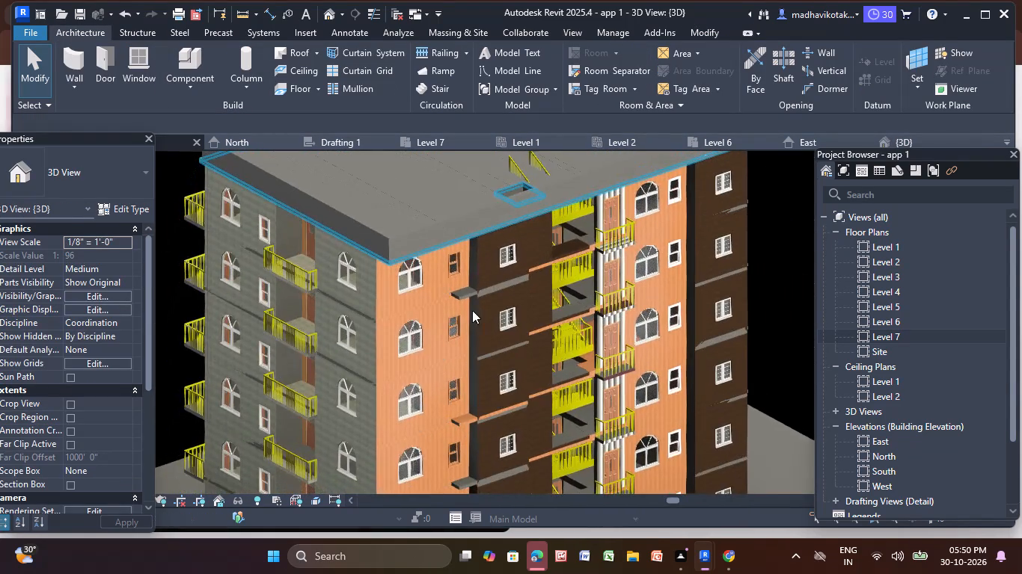
middle_drag(488, 331, 521, 392)
scroll(482, 290, up, 4)
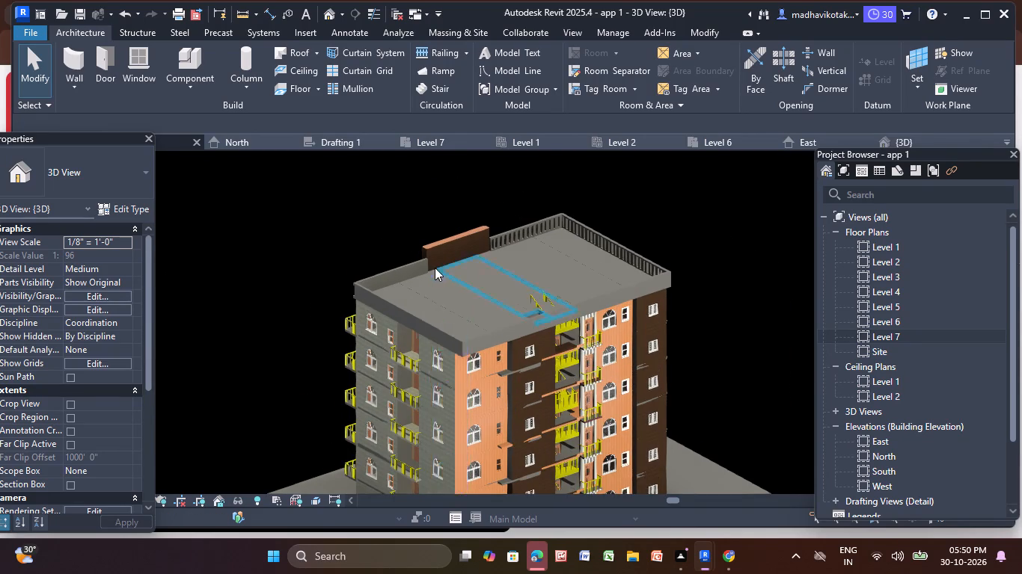
scroll(364, 280, up, 4)
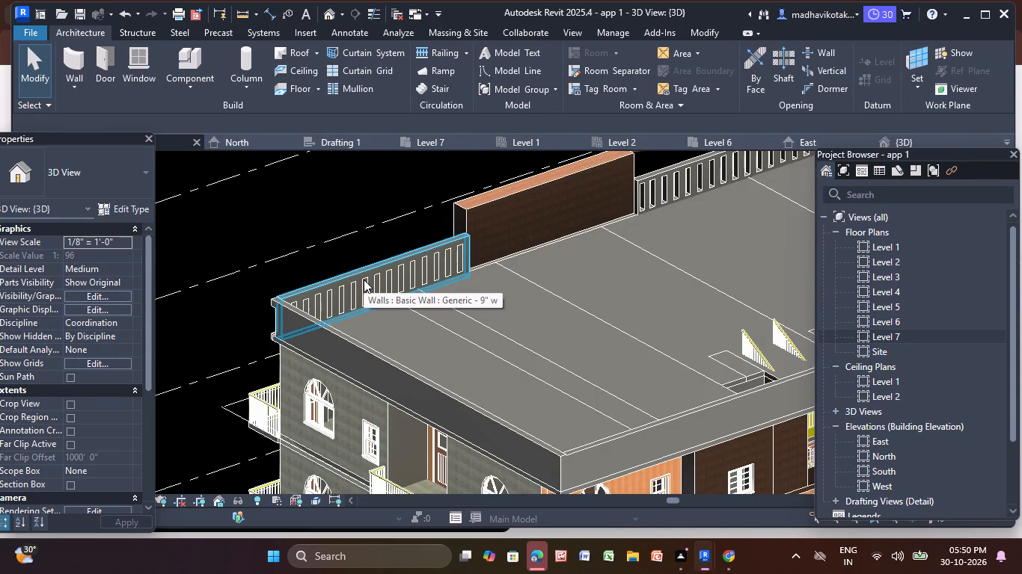
scroll(364, 280, up, 6)
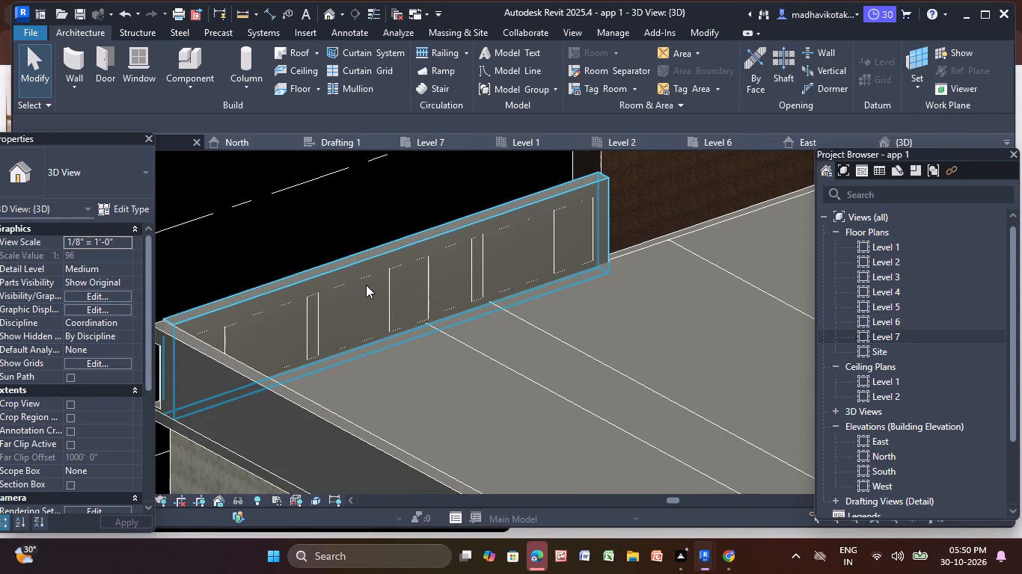
scroll(366, 285, down, 2)
middle_drag(366, 285, 284, 269)
scroll(284, 269, up, 1)
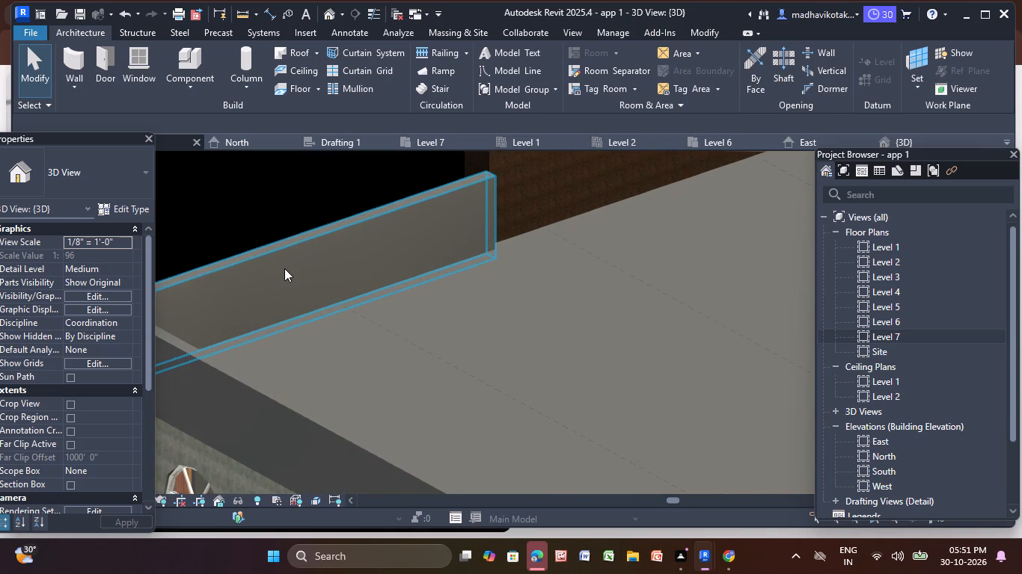
scroll(284, 268, down, 5)
shift+middle_drag(283, 279, 281, 281)
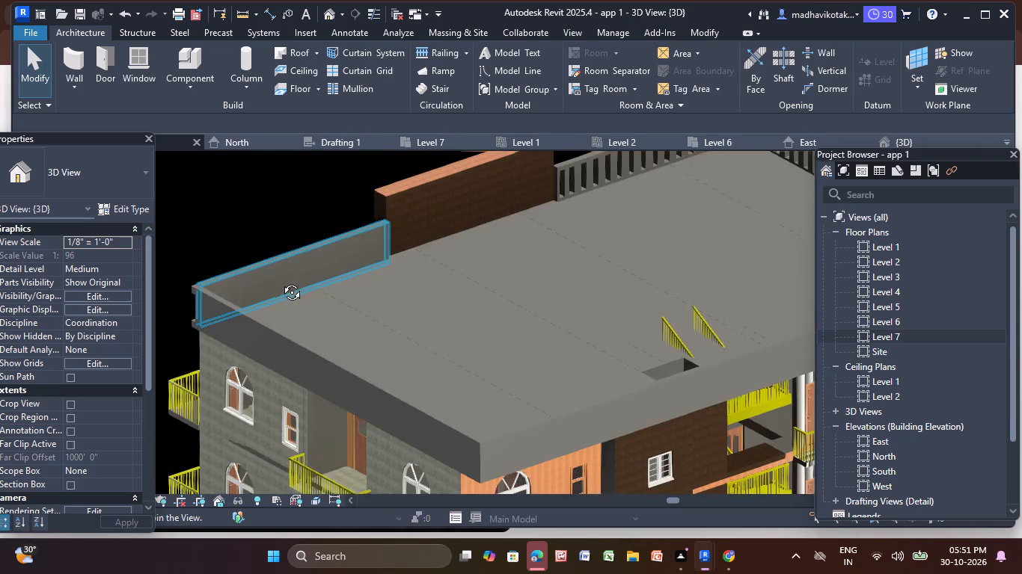
shift+middle_drag(281, 281, 541, 303)
scroll(543, 303, down, 4)
middle_drag(543, 303, 283, 144)
scroll(504, 329, up, 5)
middle_drag(507, 320, 560, 252)
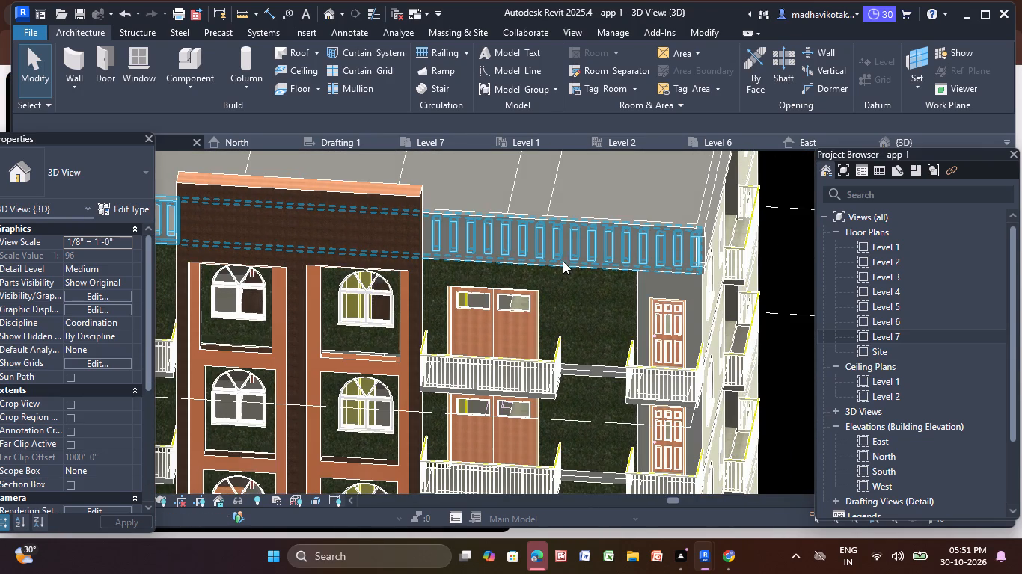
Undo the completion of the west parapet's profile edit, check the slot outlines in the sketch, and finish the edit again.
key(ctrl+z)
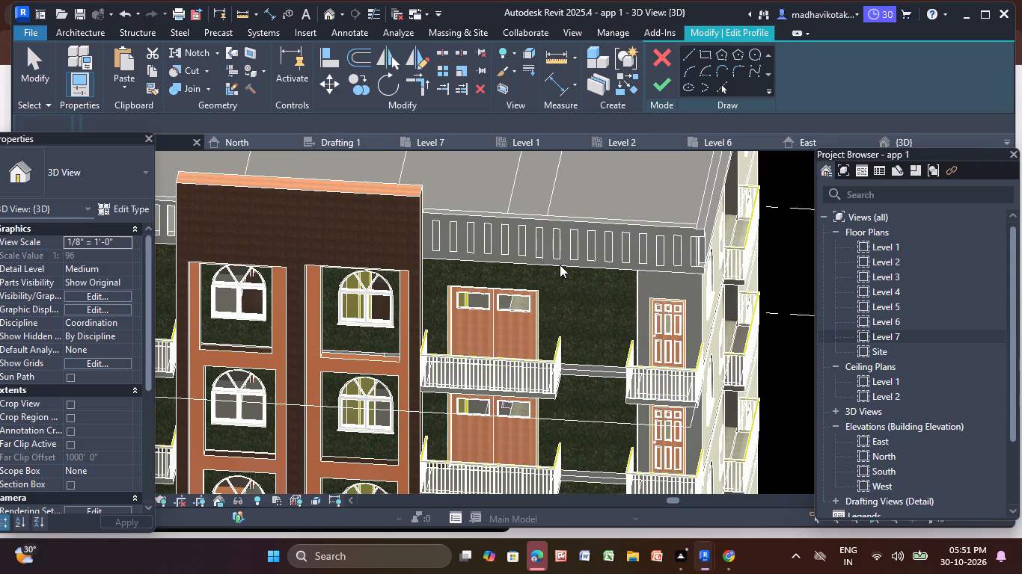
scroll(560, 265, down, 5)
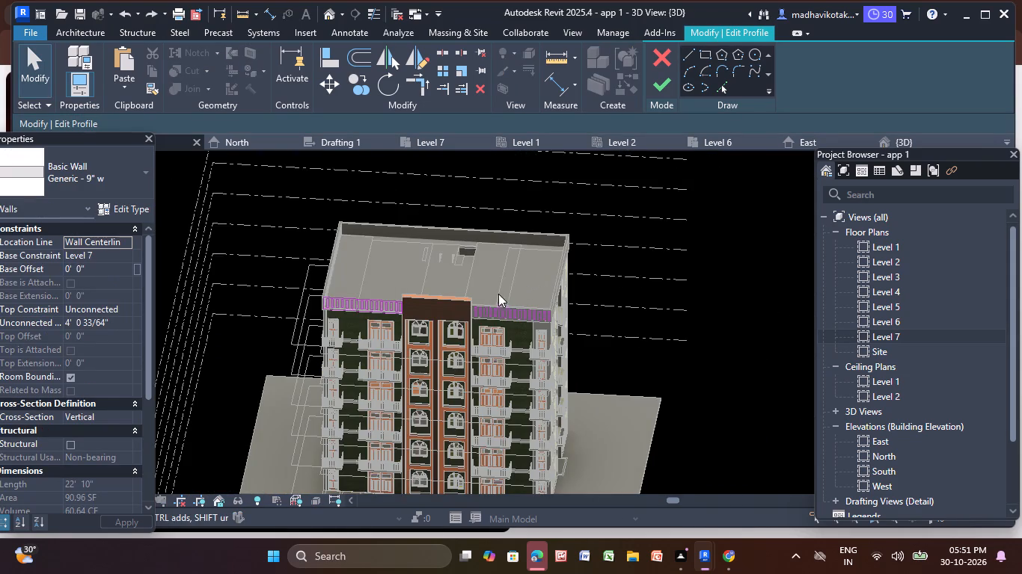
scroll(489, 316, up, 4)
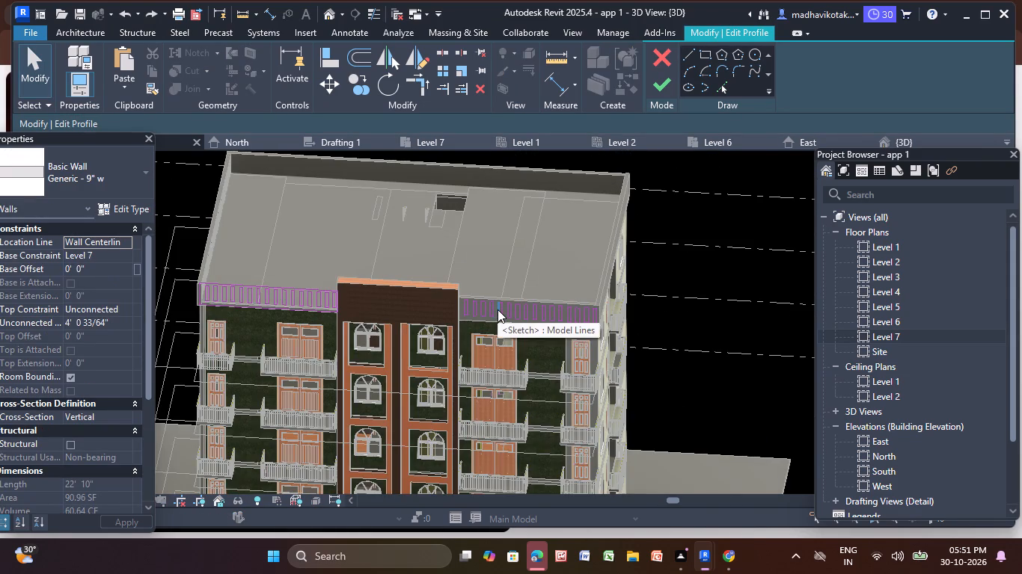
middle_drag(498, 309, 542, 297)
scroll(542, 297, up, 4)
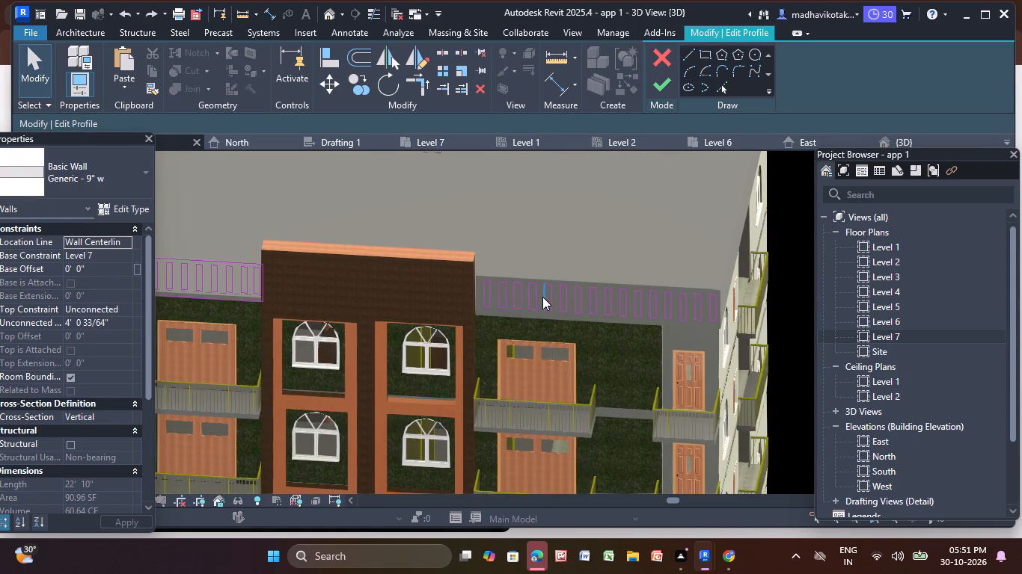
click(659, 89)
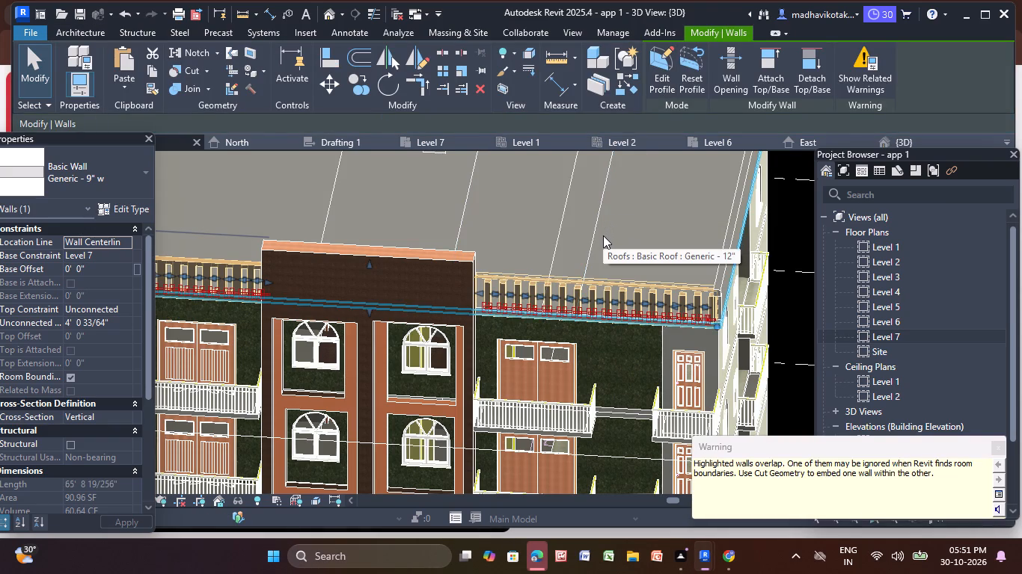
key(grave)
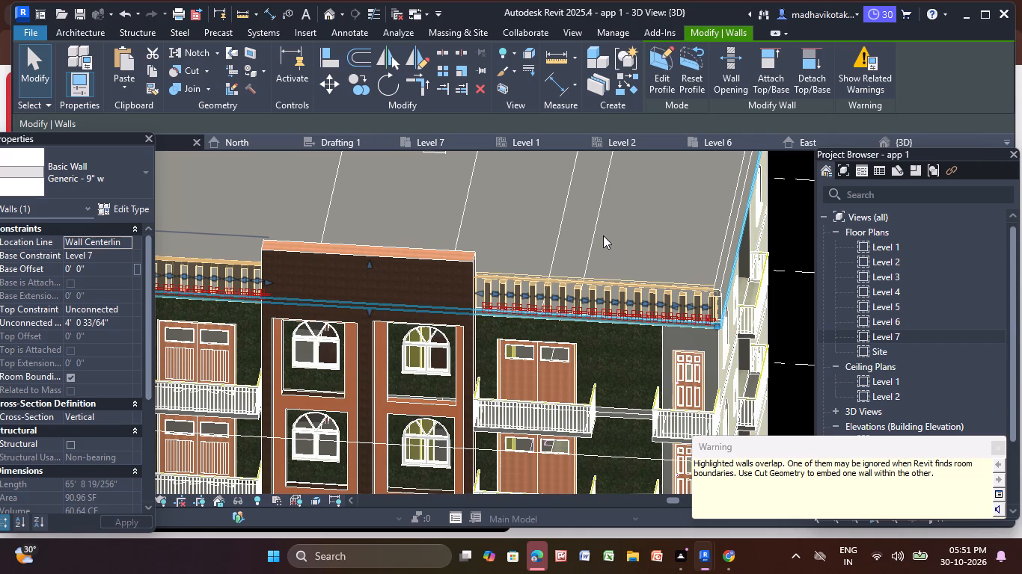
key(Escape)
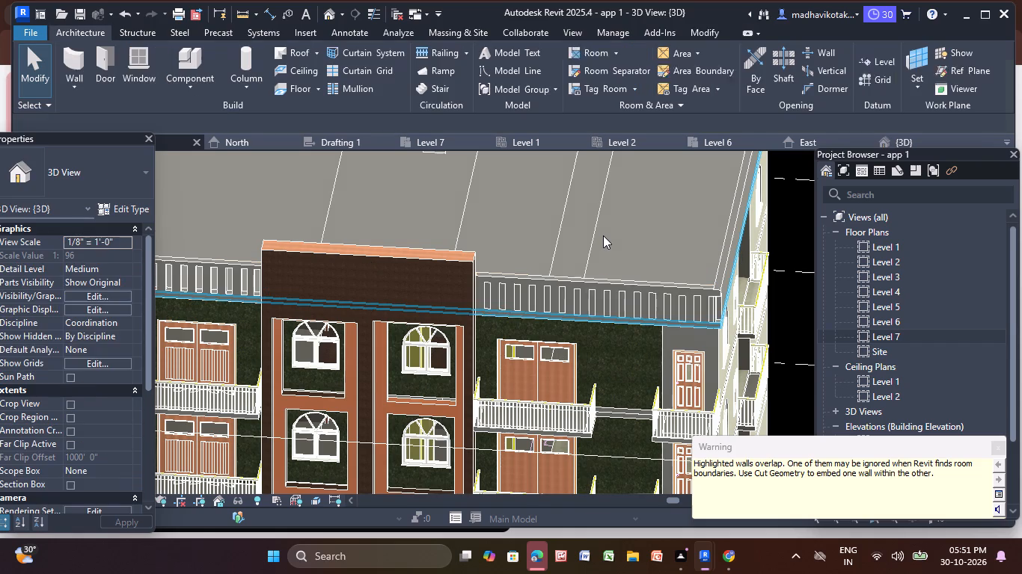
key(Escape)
Inspect the west parapet's slots straight on, and check the north and south parapets around the building for missing slot openings.
scroll(603, 235, down, 5)
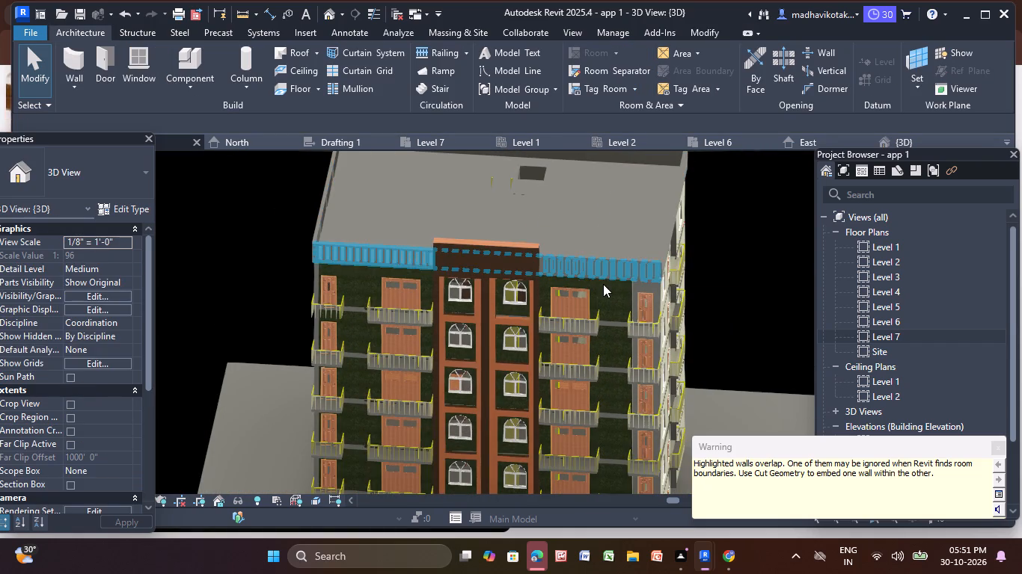
middle_drag(603, 284, 615, 210)
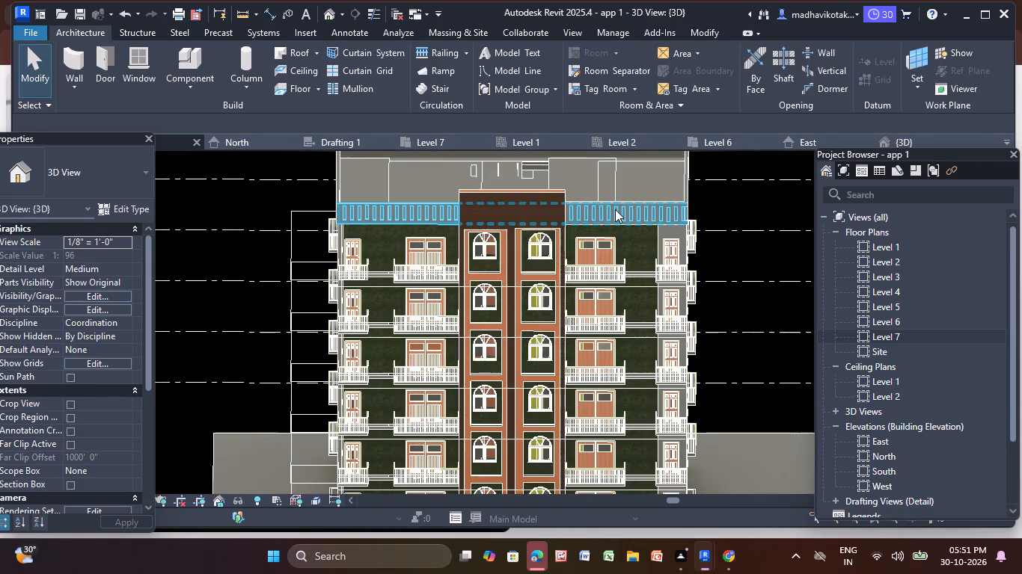
click(615, 209)
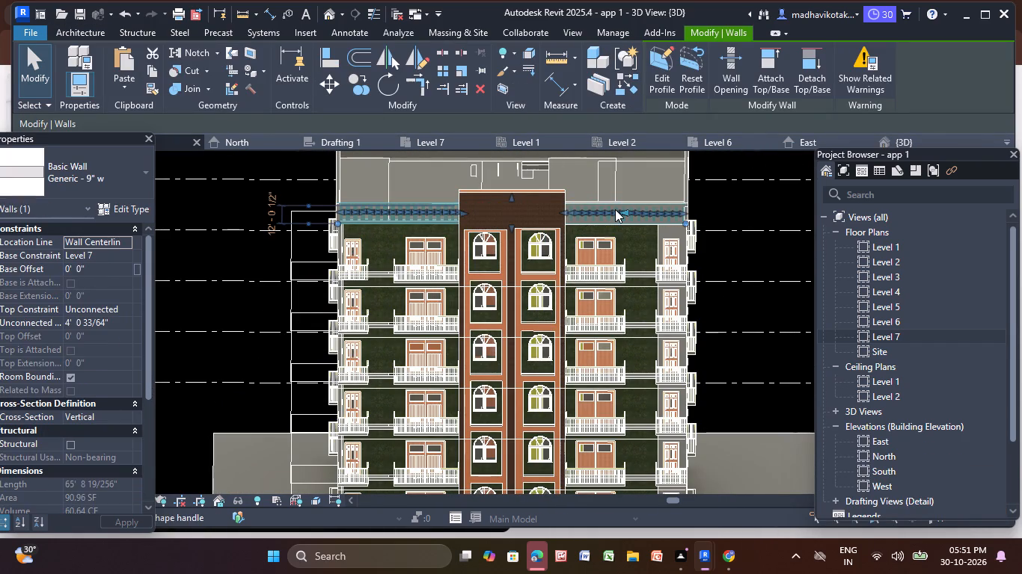
key(Escape)
key(Escape)
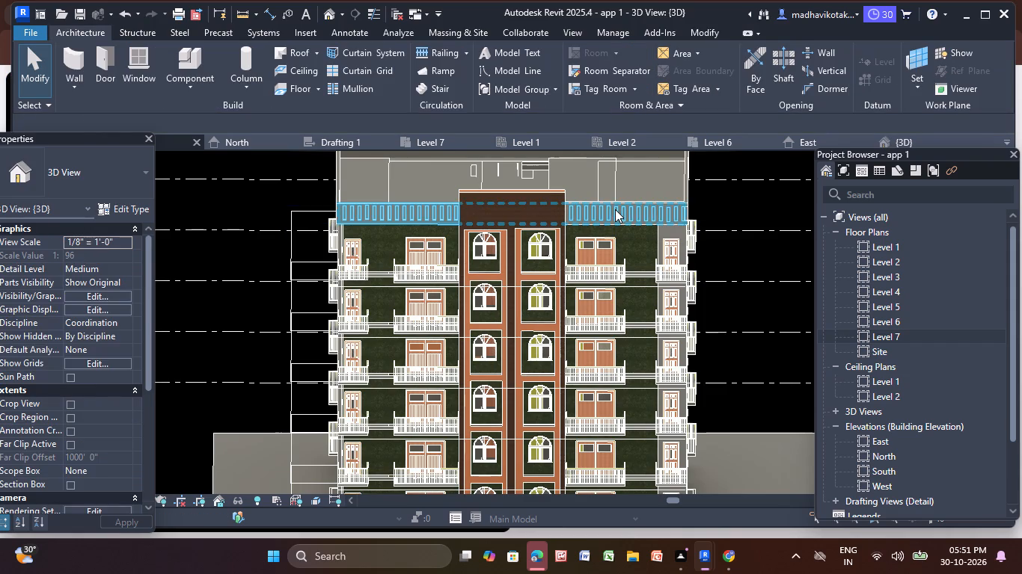
scroll(611, 208, up, 5)
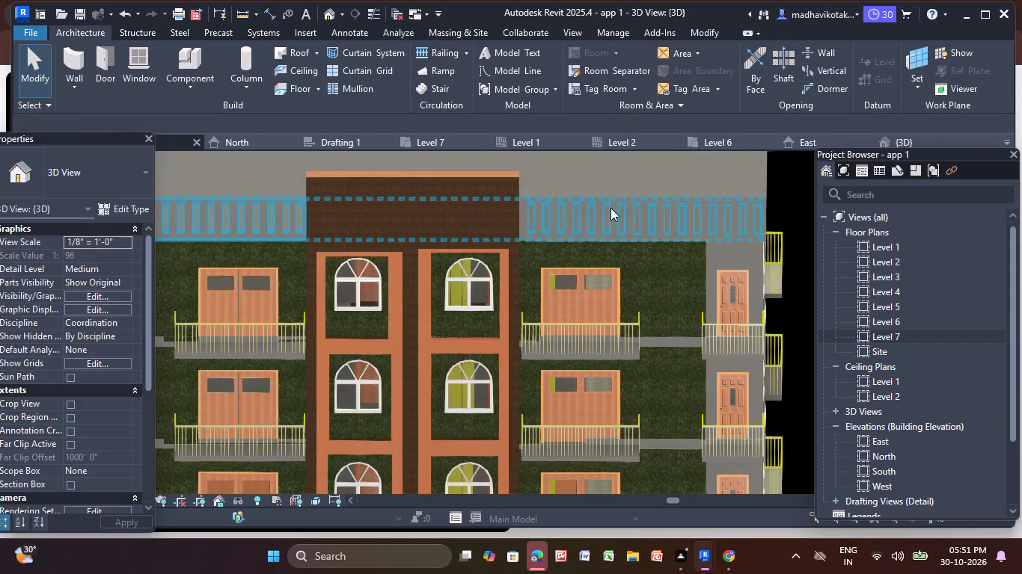
scroll(611, 208, down, 6)
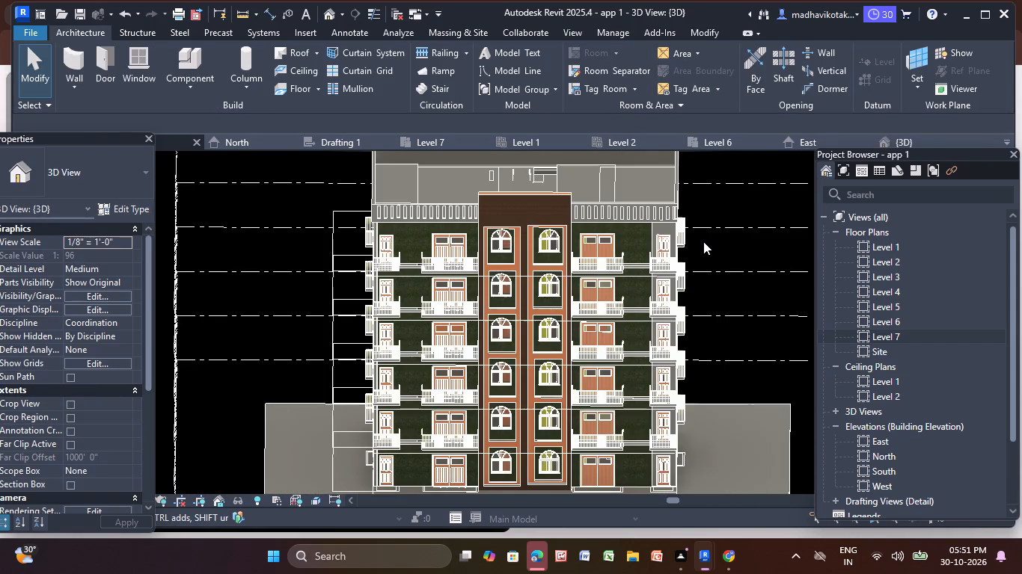
middle_drag(709, 241, 580, 249)
scroll(580, 249, down, 5)
middle_drag(580, 249, 575, 274)
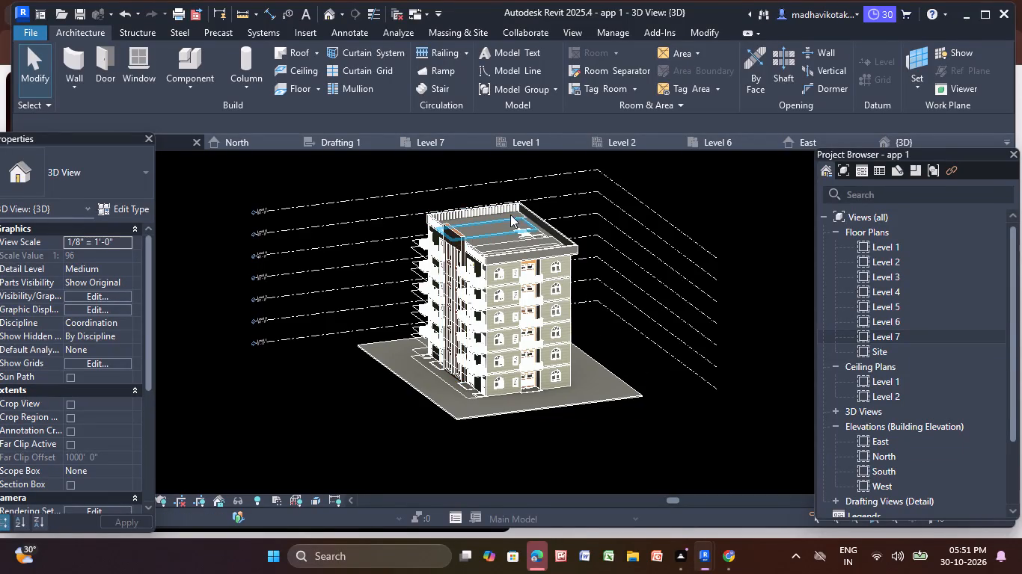
scroll(493, 259, up, 2)
middle_drag(493, 259, 535, 268)
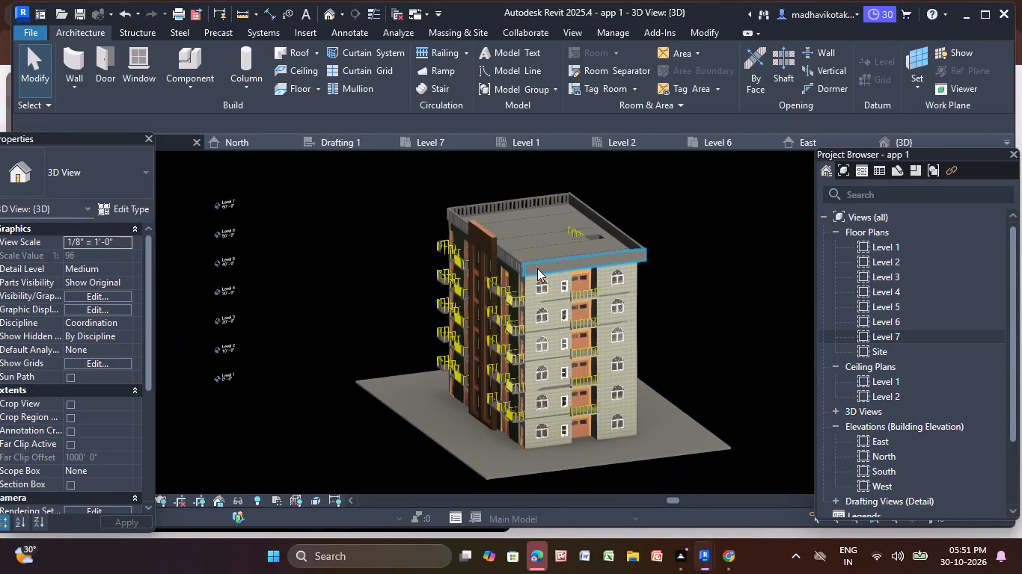
scroll(537, 268, down, 5)
middle_drag(447, 306, 715, 269)
scroll(594, 268, up, 2)
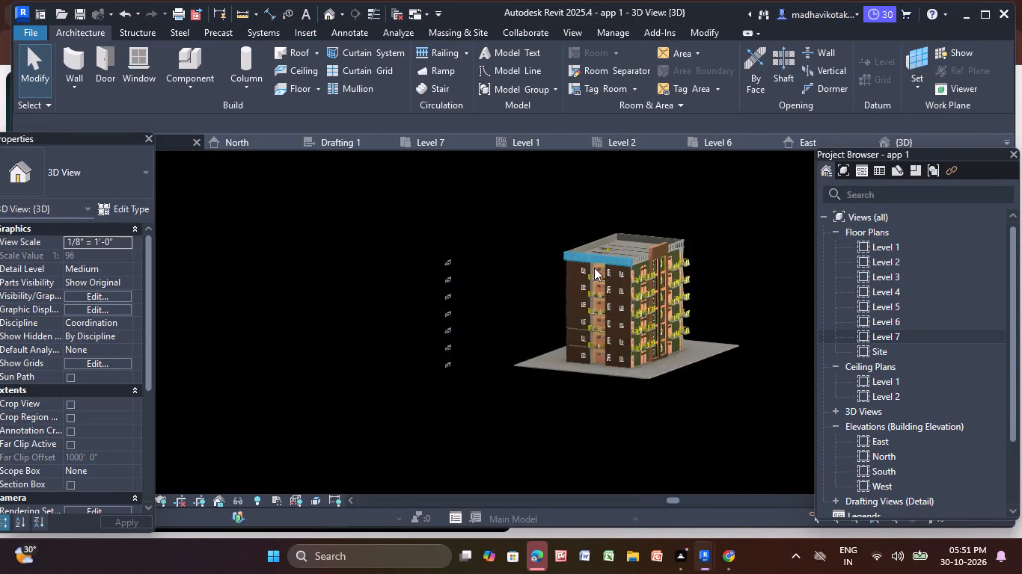
scroll(594, 268, up, 8)
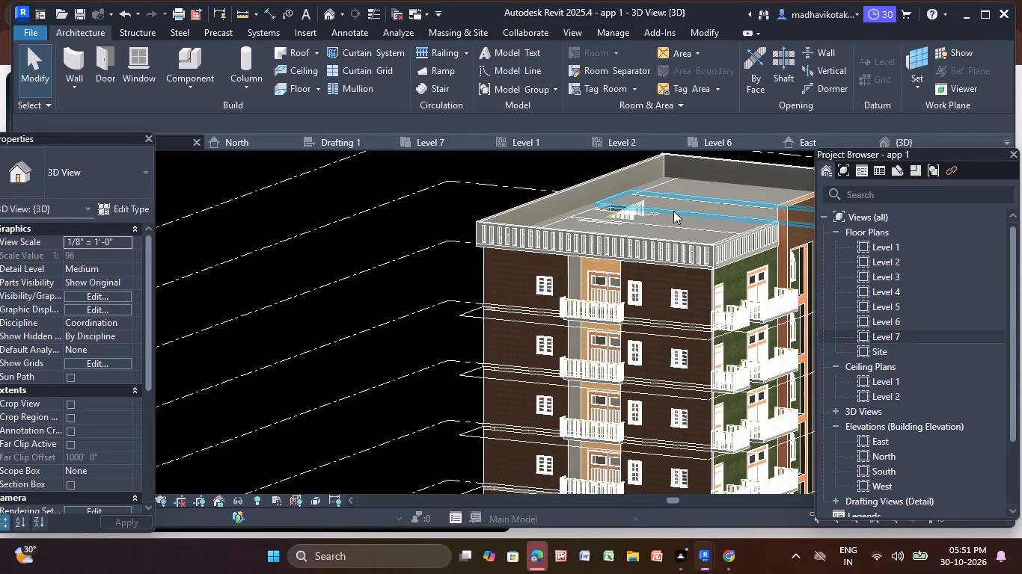
scroll(673, 211, down, 6)
middle_drag(718, 246, 659, 265)
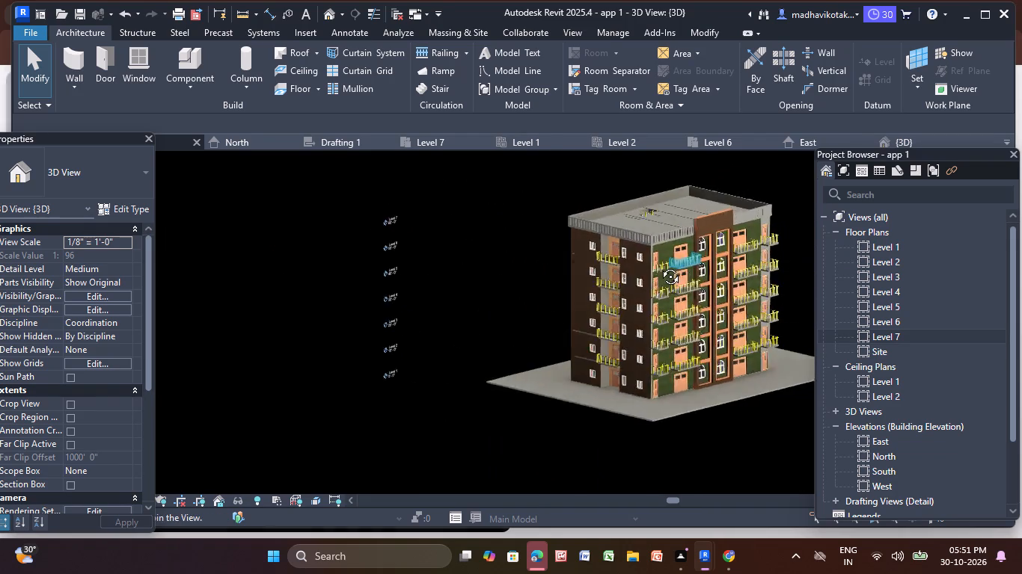
middle_drag(659, 265, 435, 238)
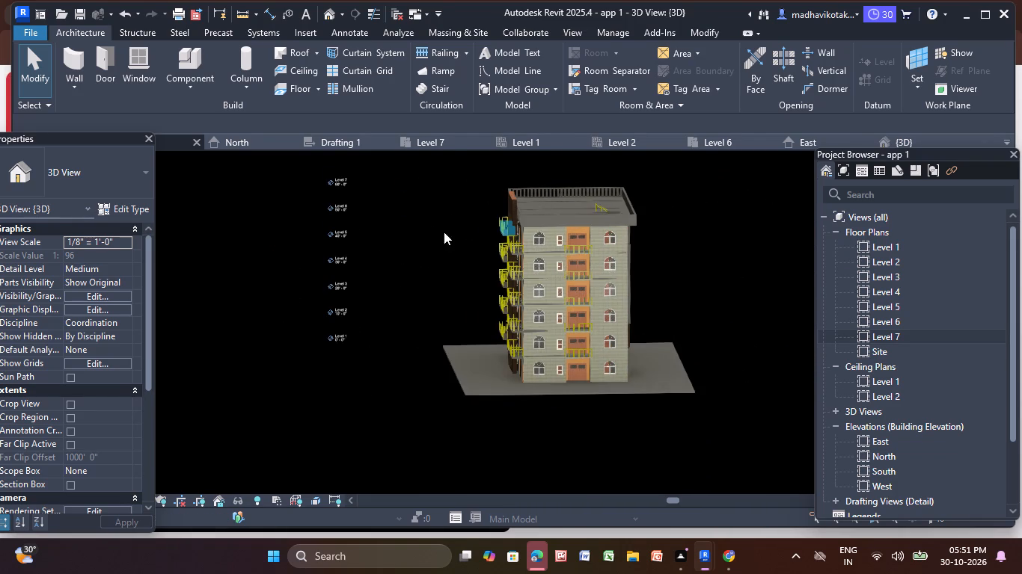
scroll(572, 221, up, 9)
Open the profile of the solid Level 7 parapet above the arched-window and balcony facade for editing.
click(548, 227)
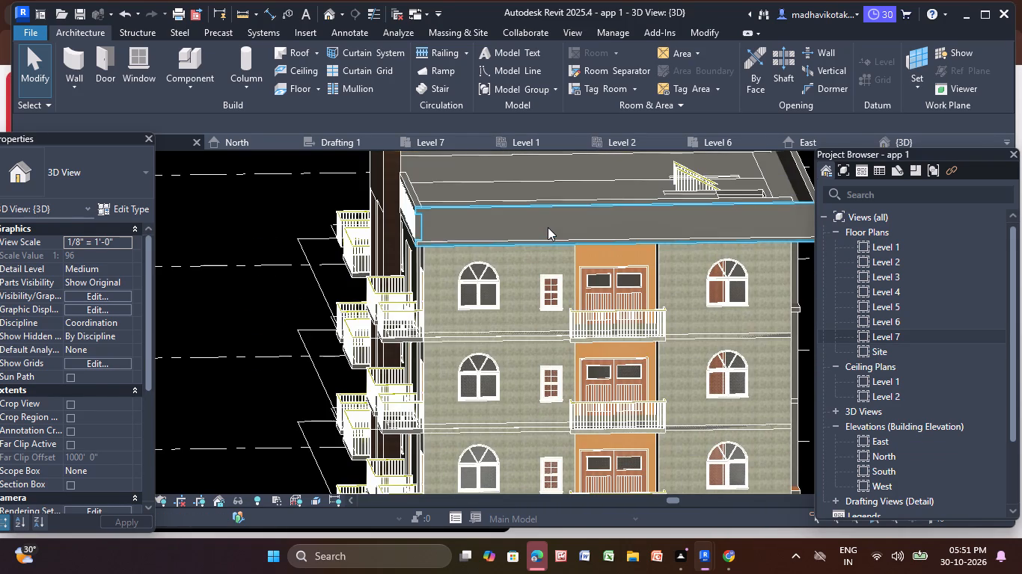
scroll(548, 227, down, 4)
middle_drag(548, 227, 522, 286)
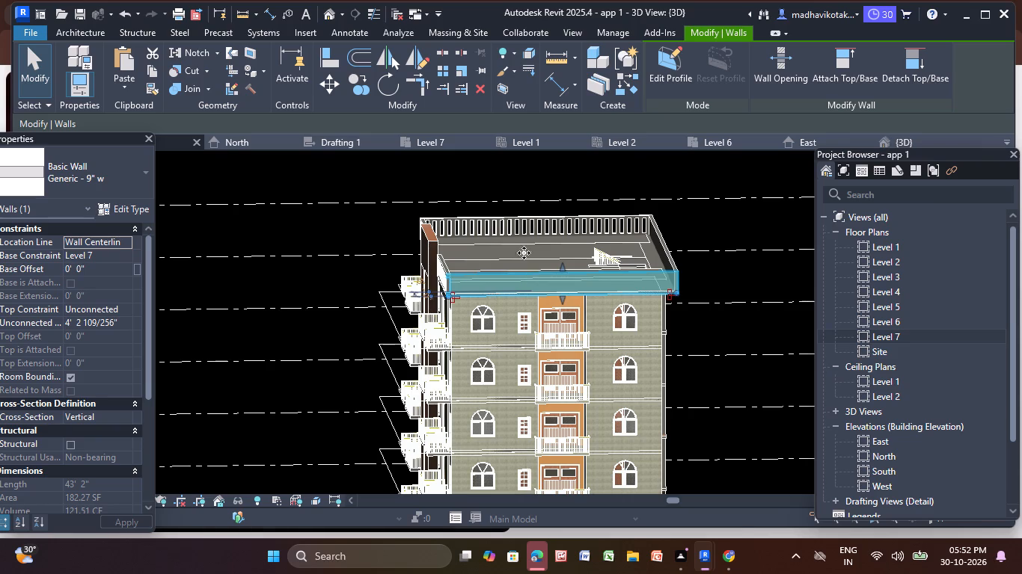
scroll(545, 339, up, 4)
scroll(378, 244, up, 3)
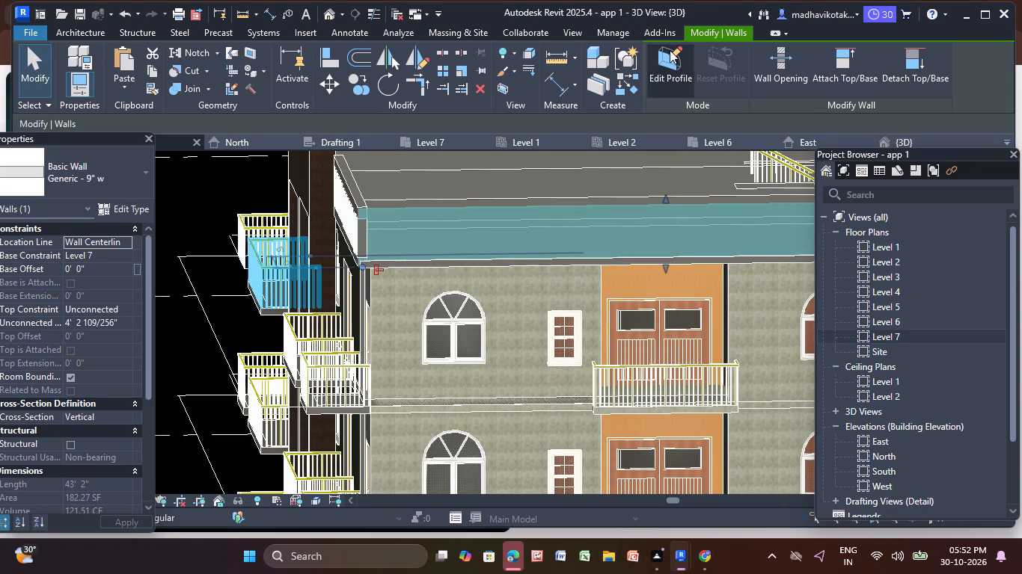
click(670, 50)
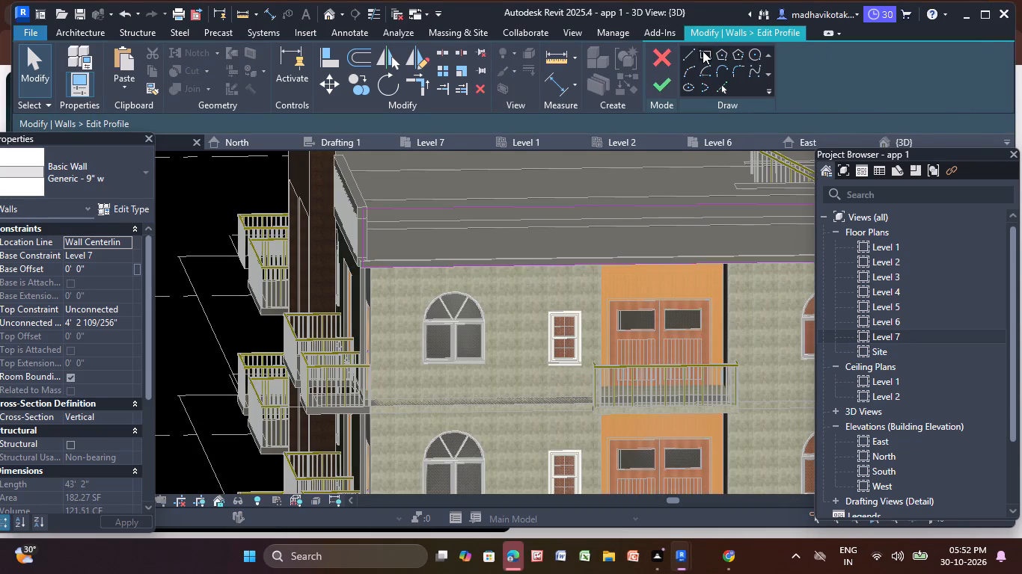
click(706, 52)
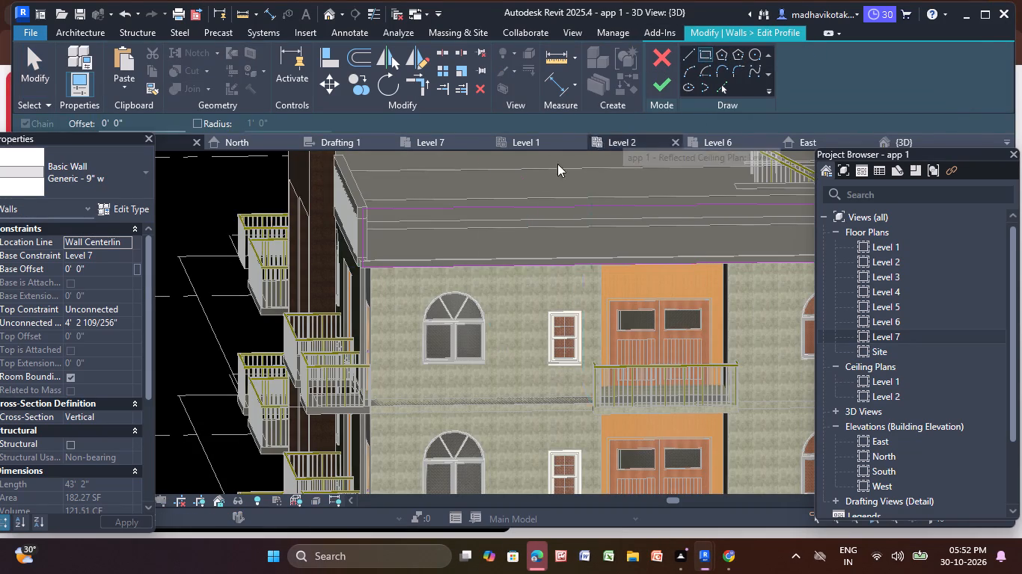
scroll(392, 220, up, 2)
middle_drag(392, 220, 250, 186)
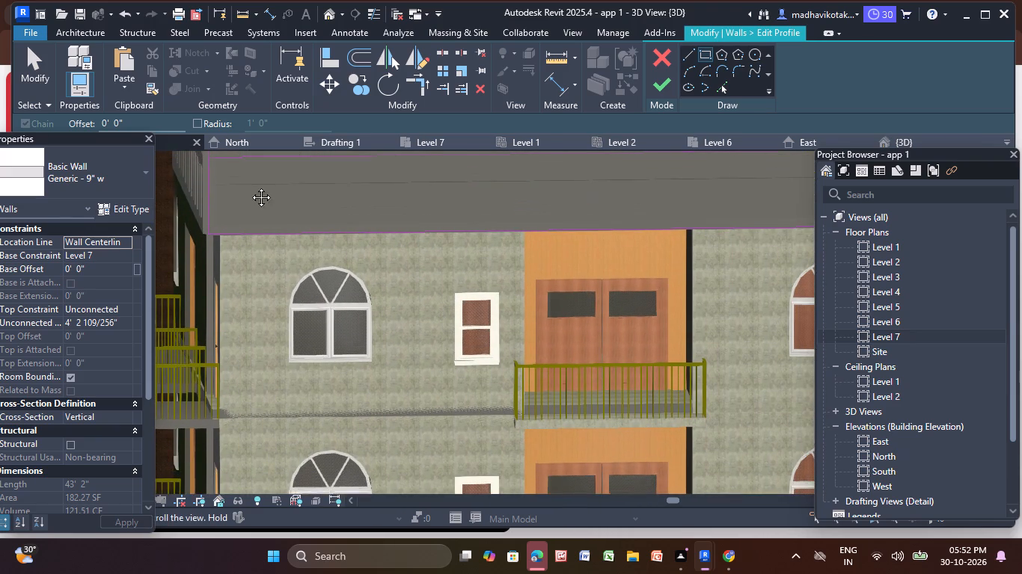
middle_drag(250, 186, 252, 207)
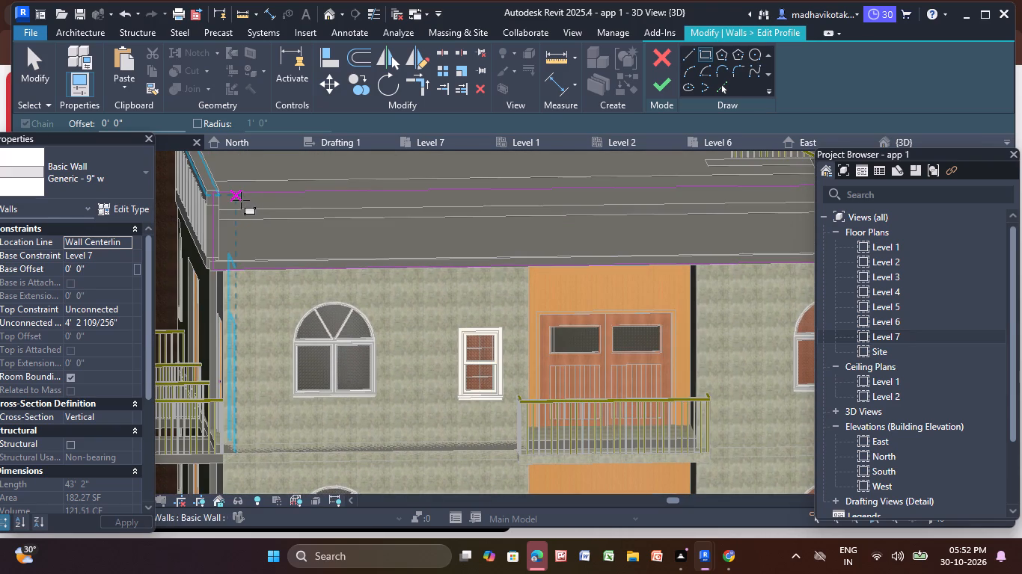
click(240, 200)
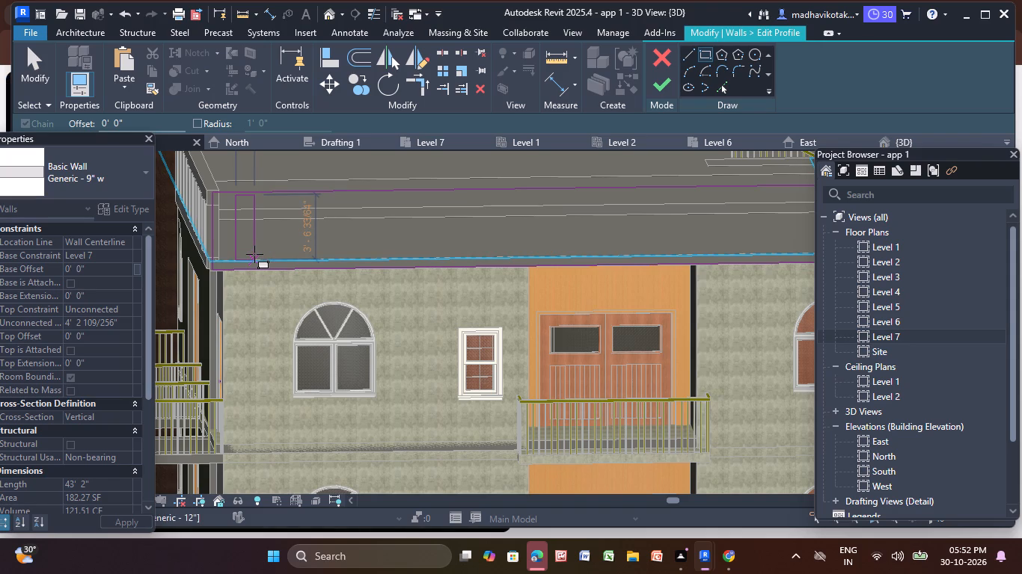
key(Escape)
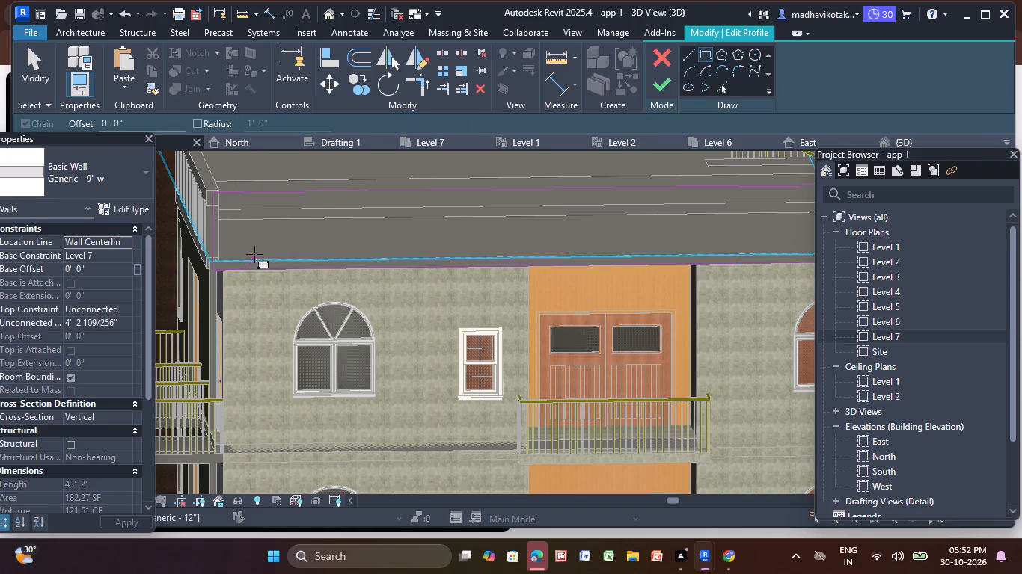
Sketch a narrow vertical rectangular slot about 3 ft 1 5/8 in tall inside the parapet profile, near its corner with the adjoining slotted parapet.
scroll(266, 232, up, 1)
middle_drag(267, 232, 312, 226)
scroll(311, 225, up, 3)
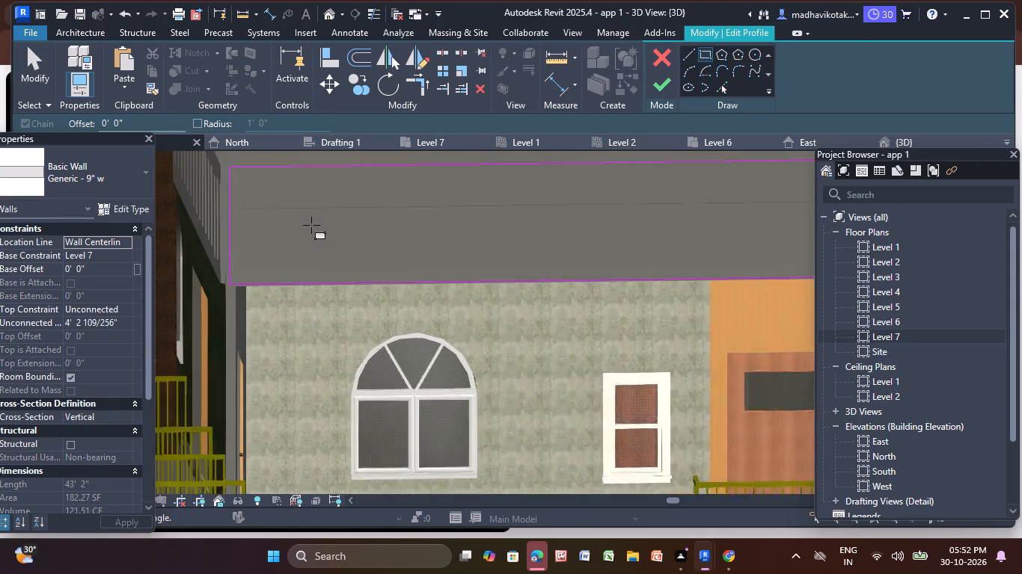
click(704, 55)
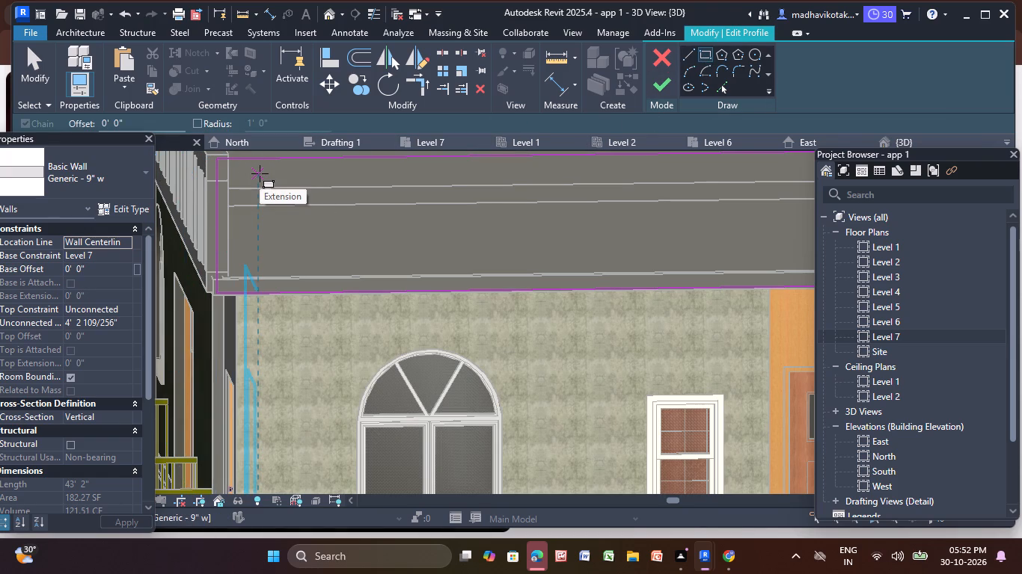
middle_drag(257, 176, 263, 195)
scroll(251, 183, up, 3)
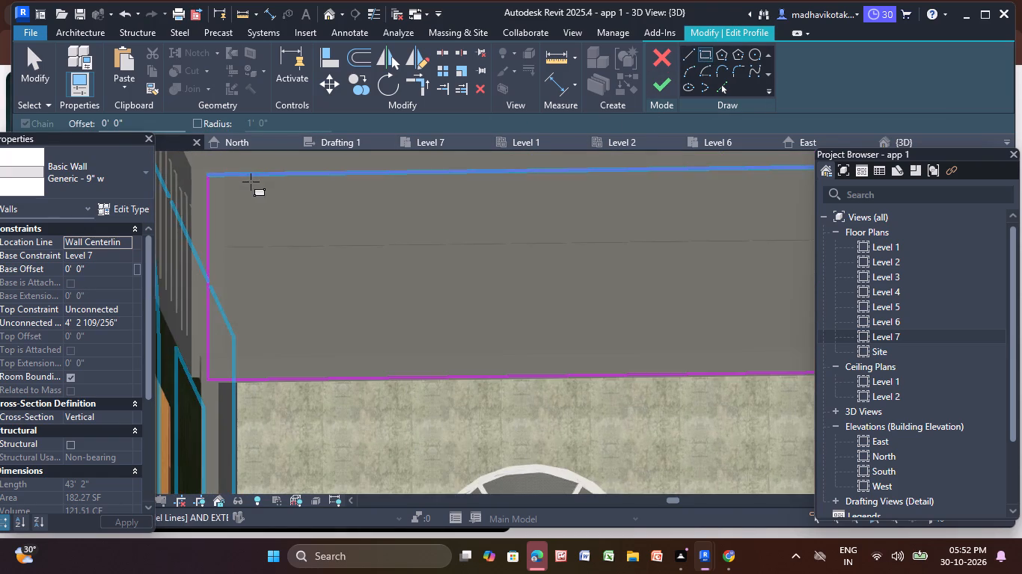
middle_click(251, 182)
scroll(252, 188, down, 1)
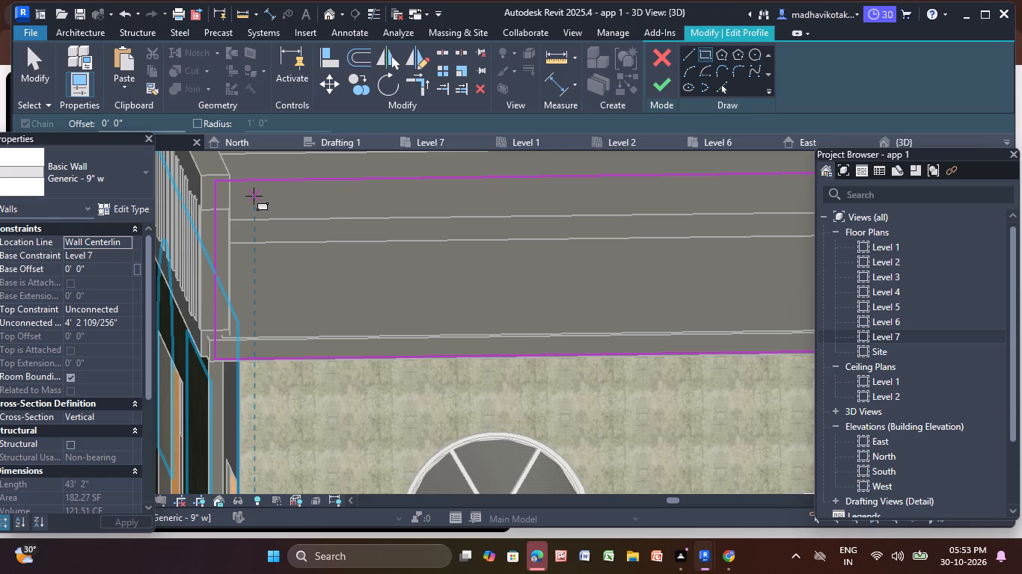
click(245, 194)
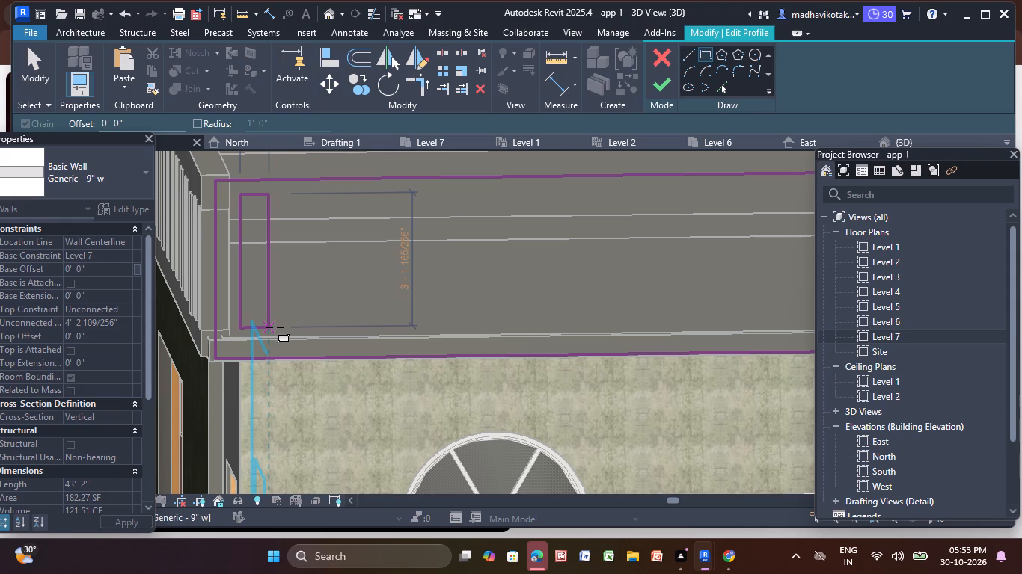
click(275, 327)
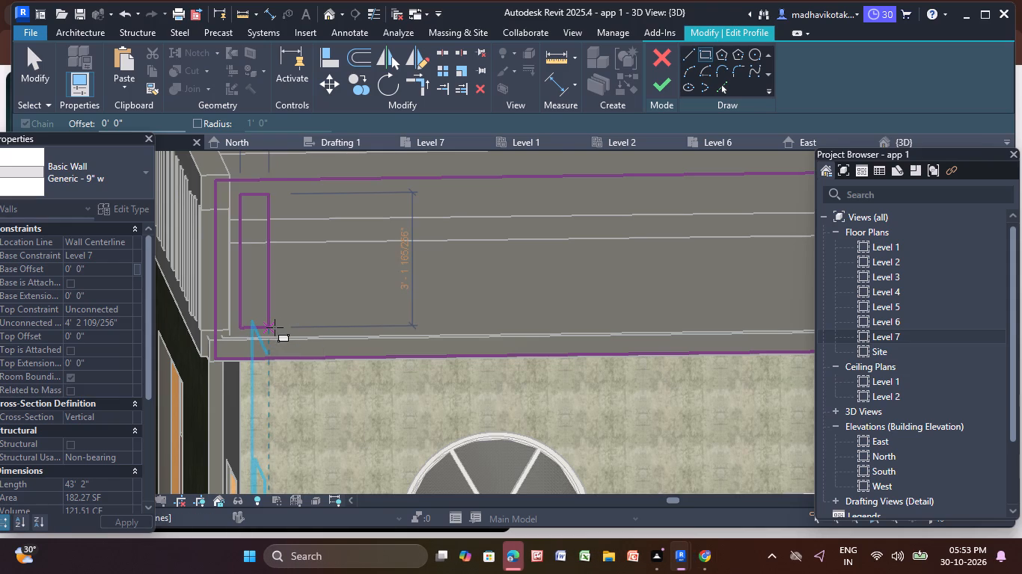
key(Escape)
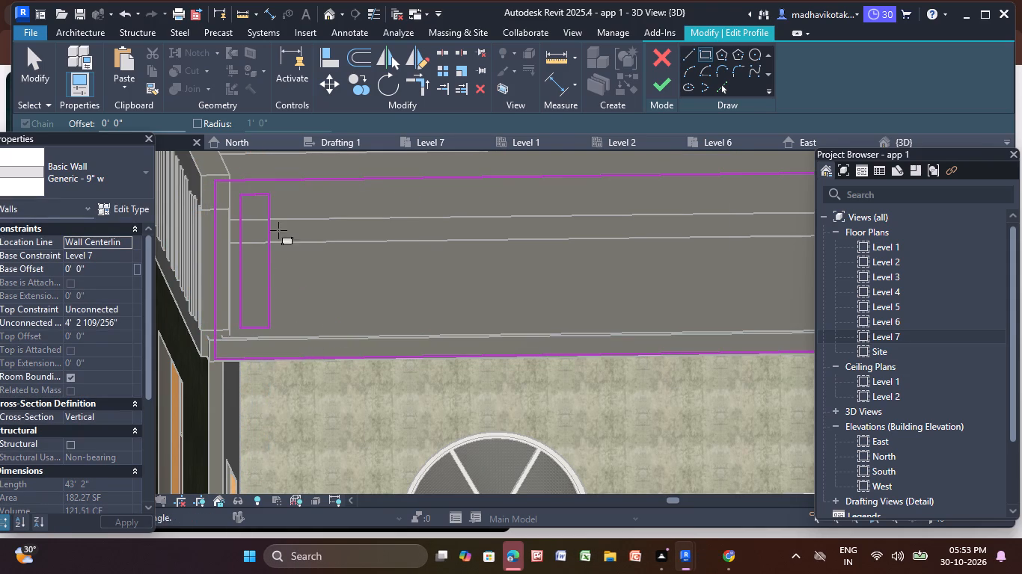
key(Escape)
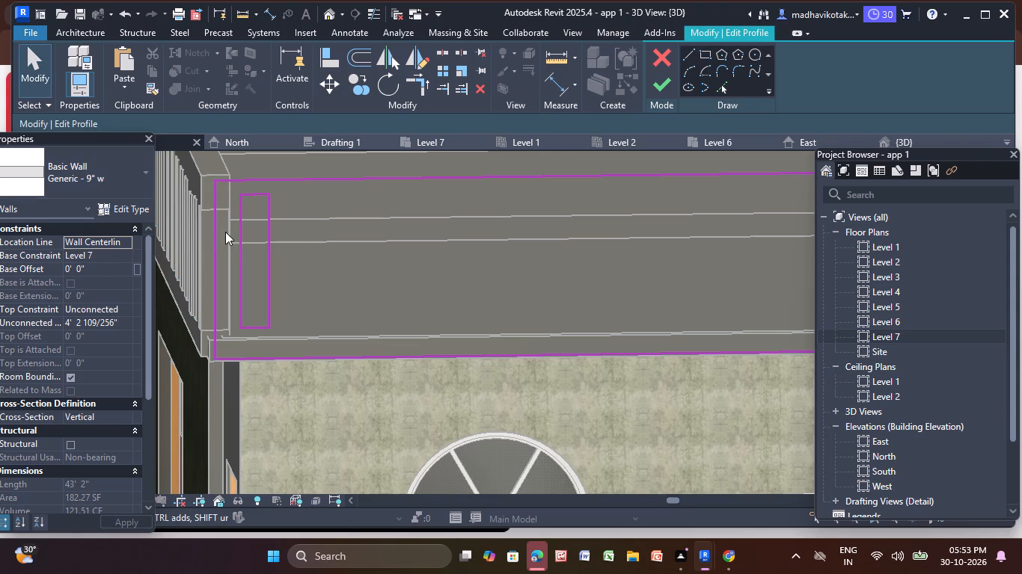
Copy the slot outline along the parapet about 1 ft 5 in away from the corner, with multiple copies enabled.
middle_drag(222, 241, 130, 247)
middle_drag(204, 268, 336, 244)
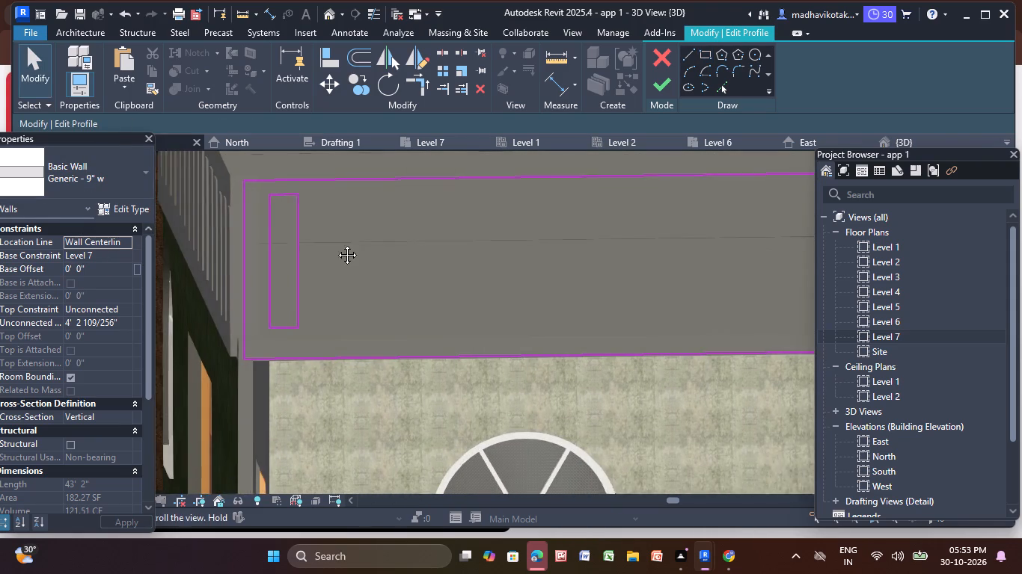
middle_drag(336, 244, 337, 238)
scroll(269, 159, up, 3)
drag(267, 165, 399, 448)
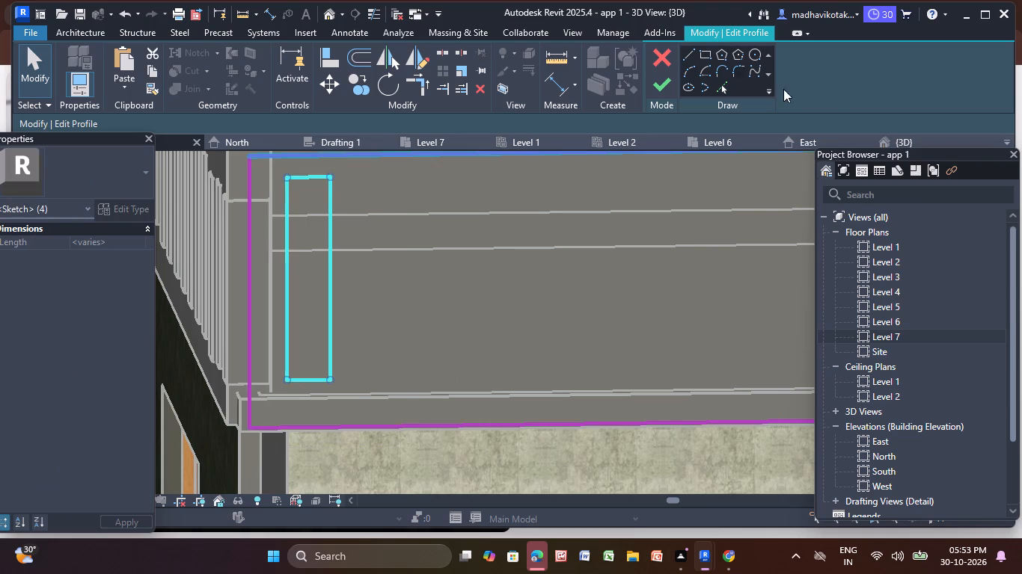
click(361, 85)
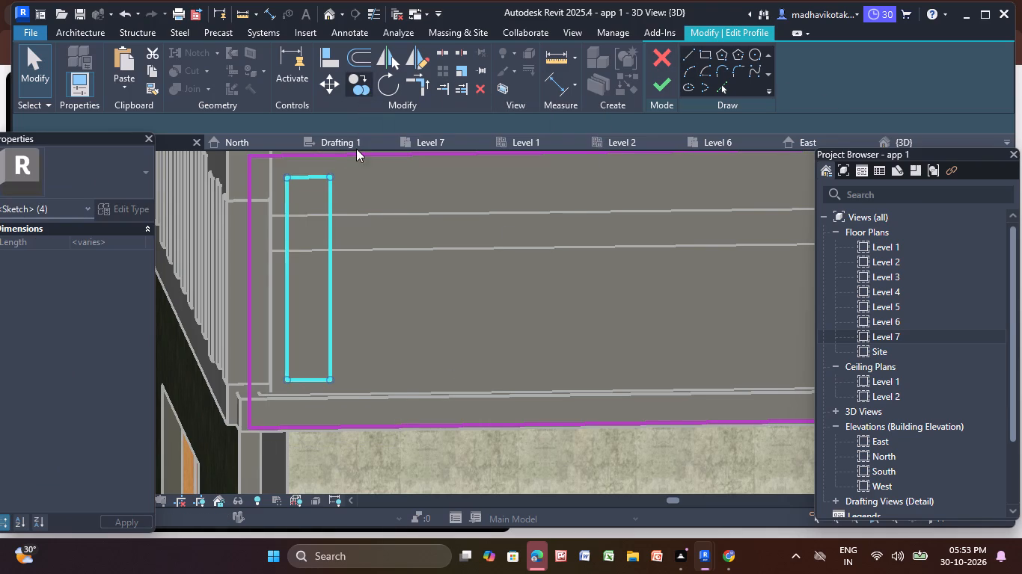
click(327, 277)
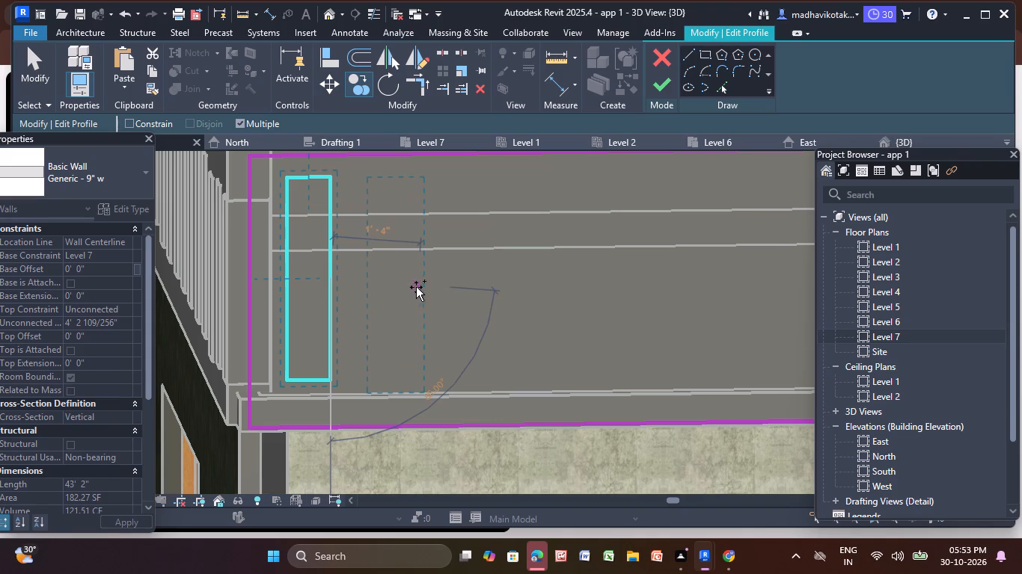
click(423, 286)
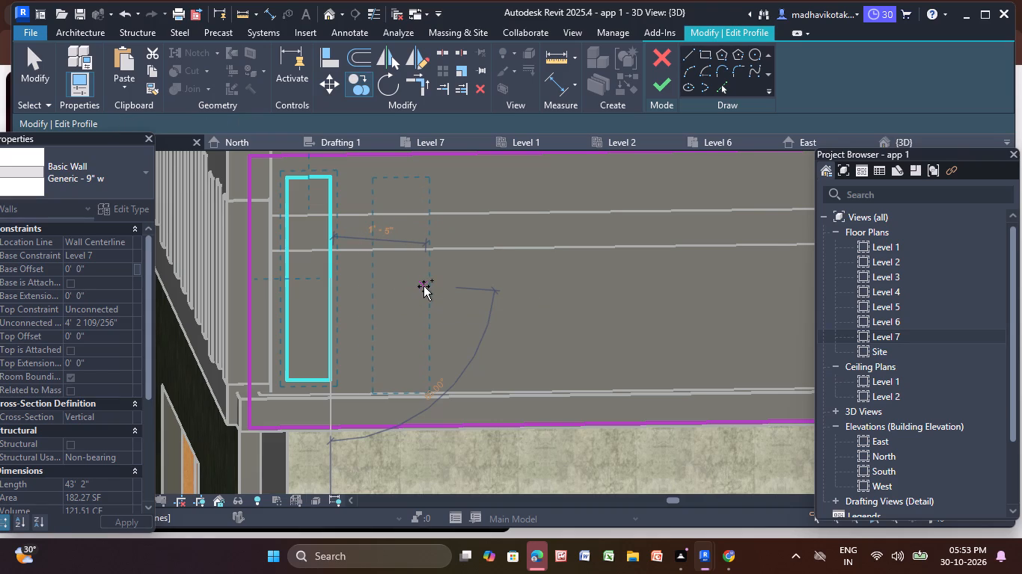
Place three more copies of the slot outline along the parapet, each about 1 ft 5 in from the previous one.
scroll(423, 286, down, 4)
middle_drag(423, 286, 226, 286)
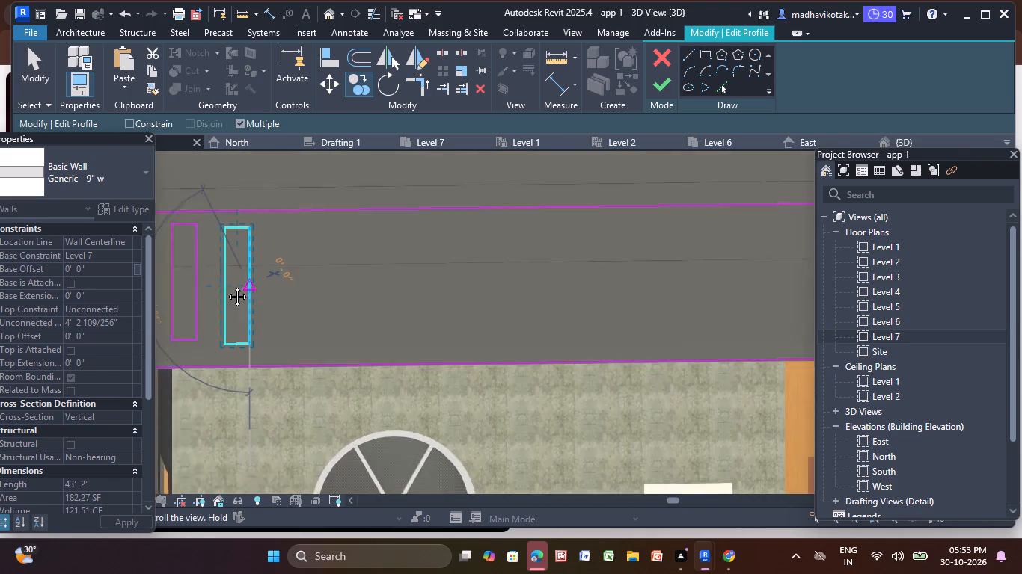
middle_drag(226, 286, 208, 285)
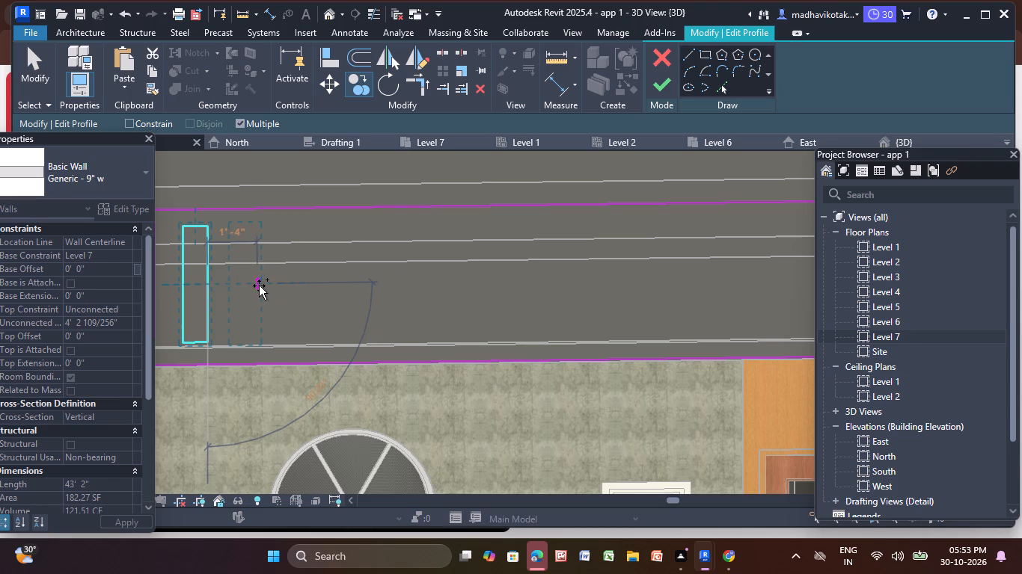
scroll(260, 284, up, 2)
click(260, 284)
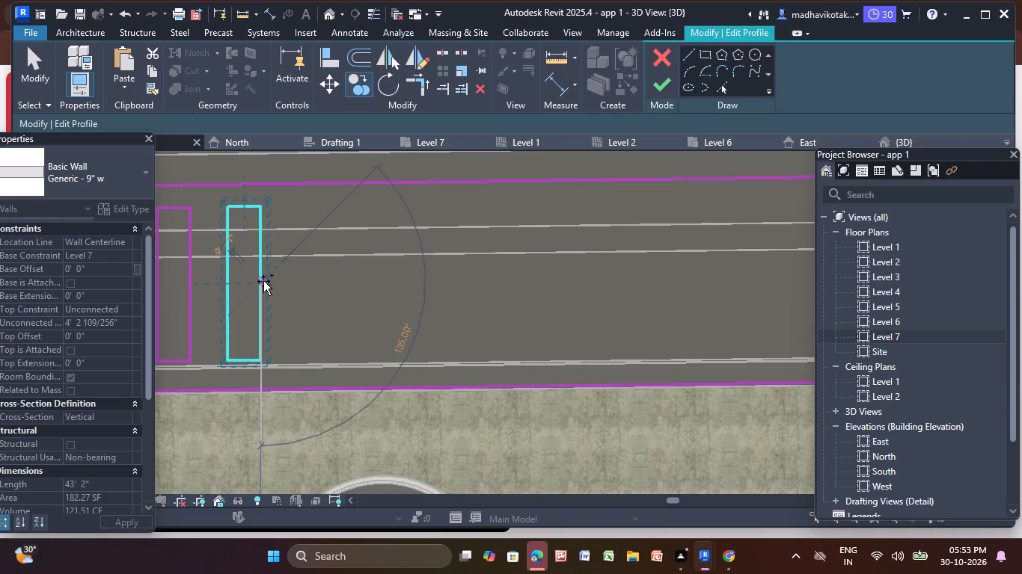
click(328, 290)
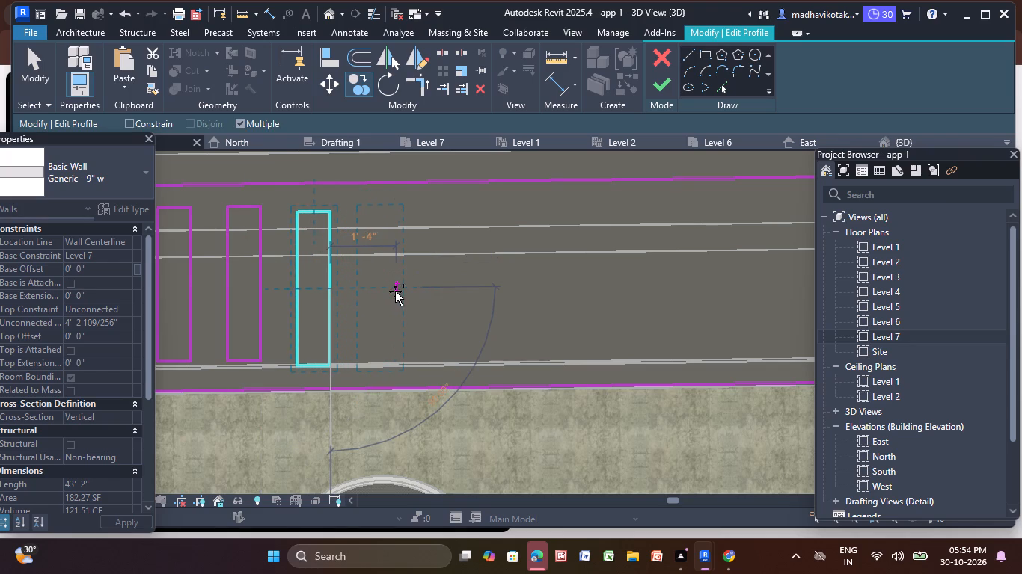
click(401, 291)
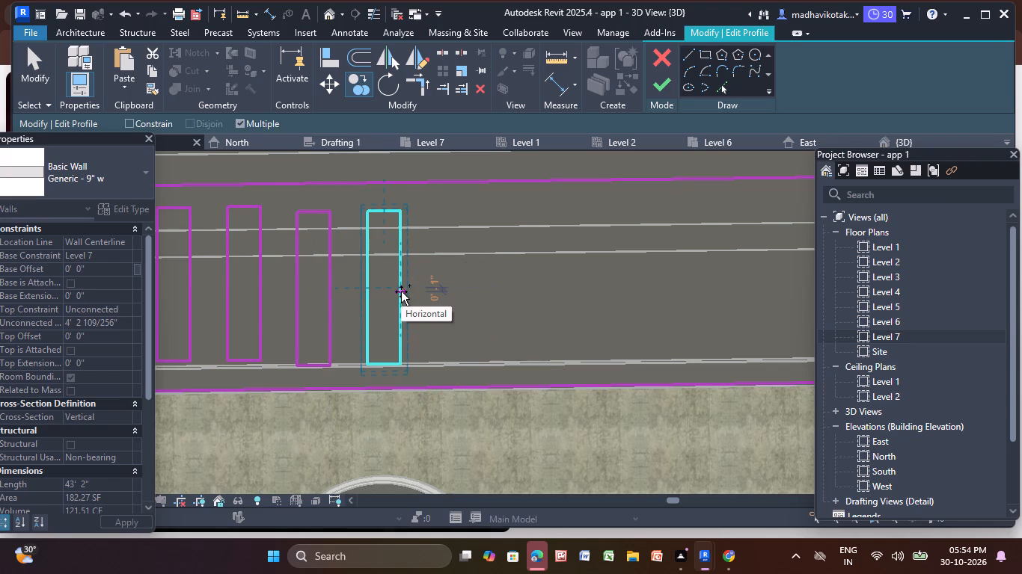
Place three more copies of the slot outline along the parapet past the arched window, each about 1 ft 5 in from the previous one.
scroll(403, 292, down, 3)
middle_drag(400, 293, 239, 313)
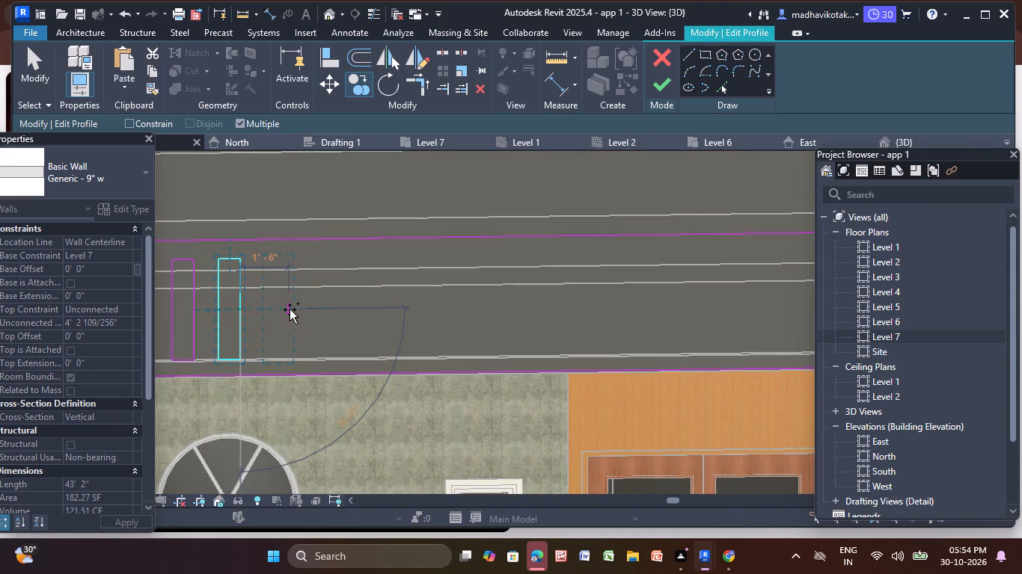
click(287, 309)
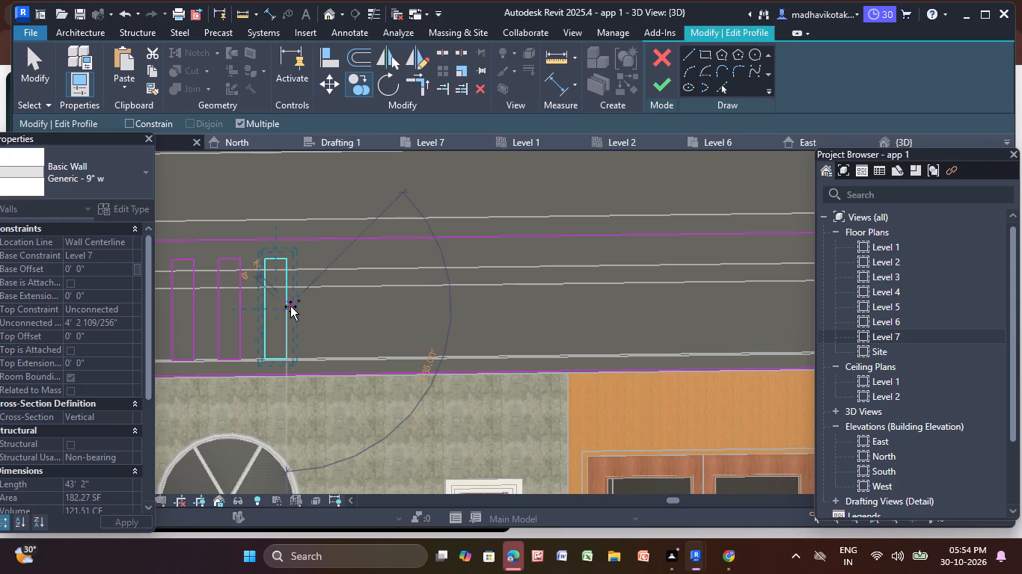
middle_drag(289, 309, 301, 307)
scroll(301, 307, up, 2)
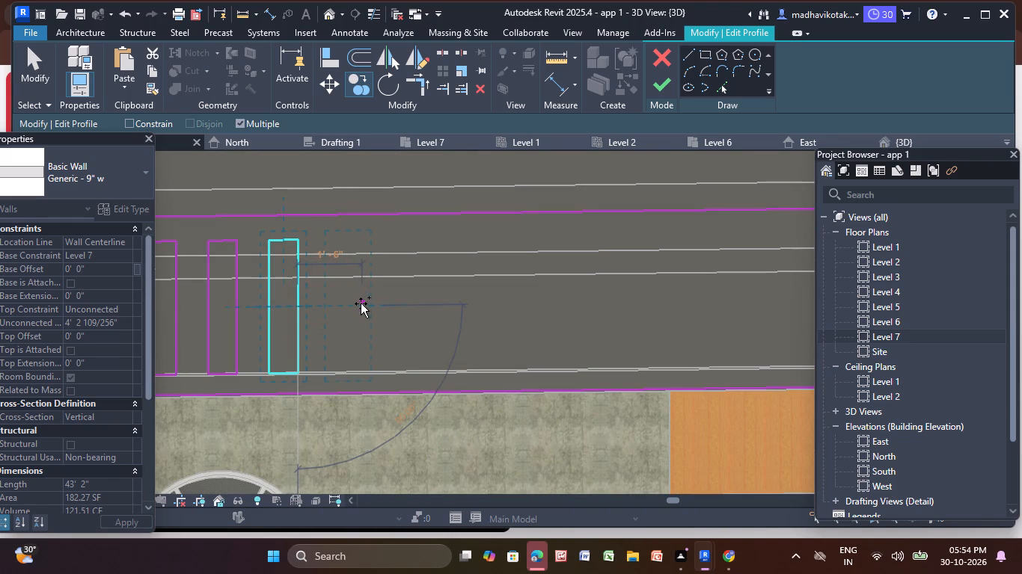
scroll(361, 303, up, 4)
click(355, 303)
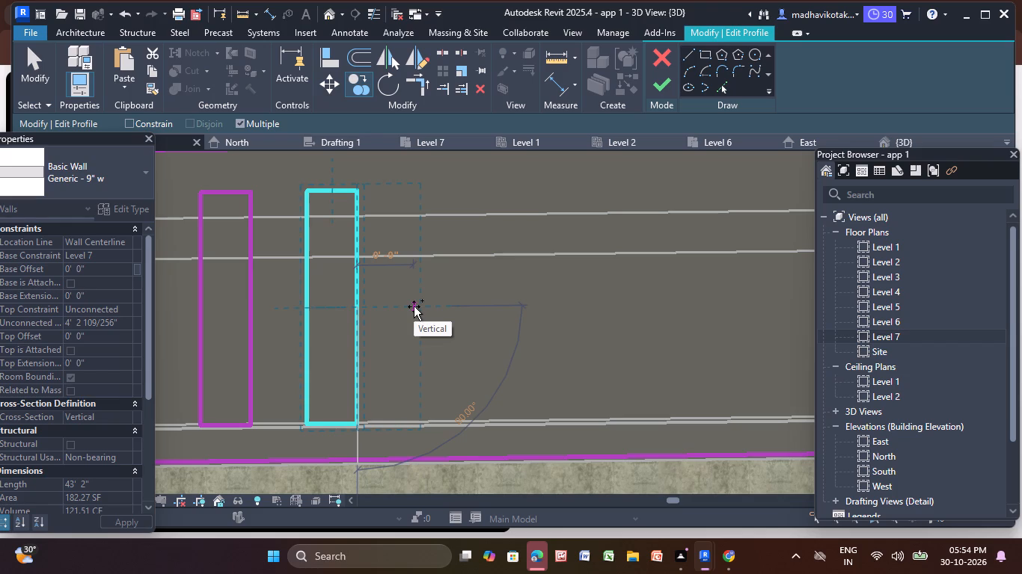
click(462, 305)
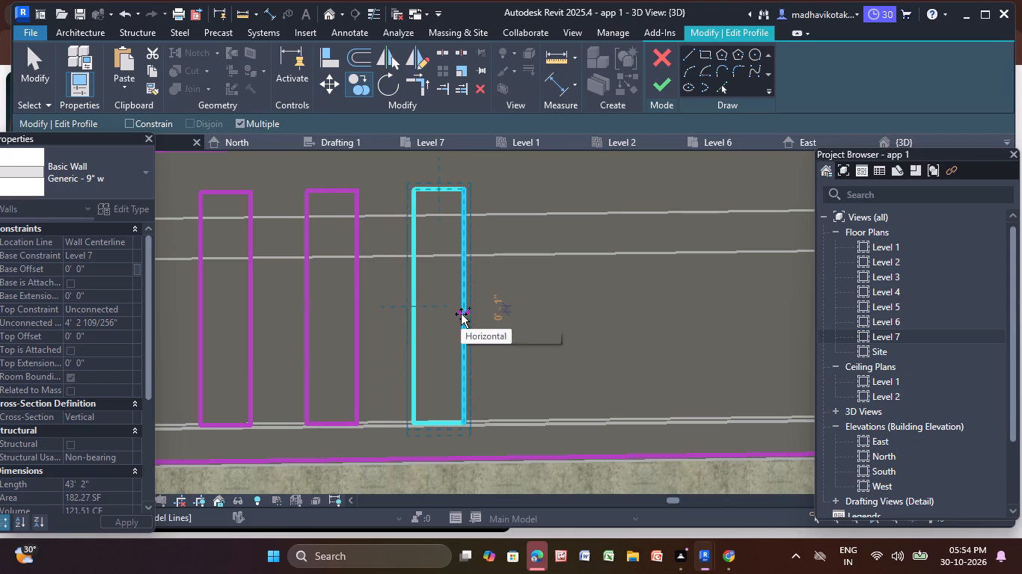
Place four more slot outline copies about 1 ft 5 in apart, reaching the start of the wood-clad balcony section below.
scroll(461, 314, down, 2)
middle_drag(461, 314, 302, 365)
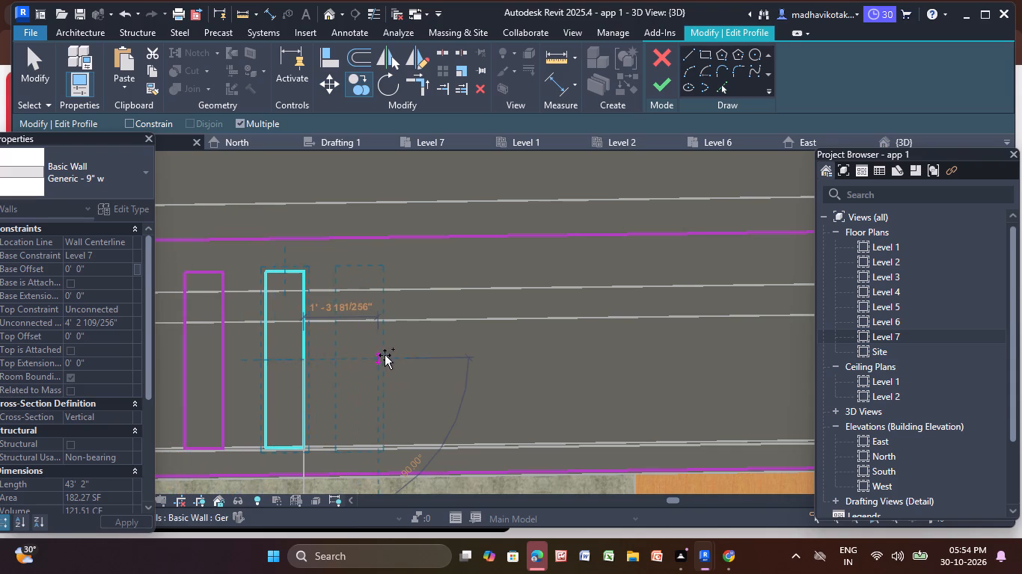
scroll(392, 352, up, 1)
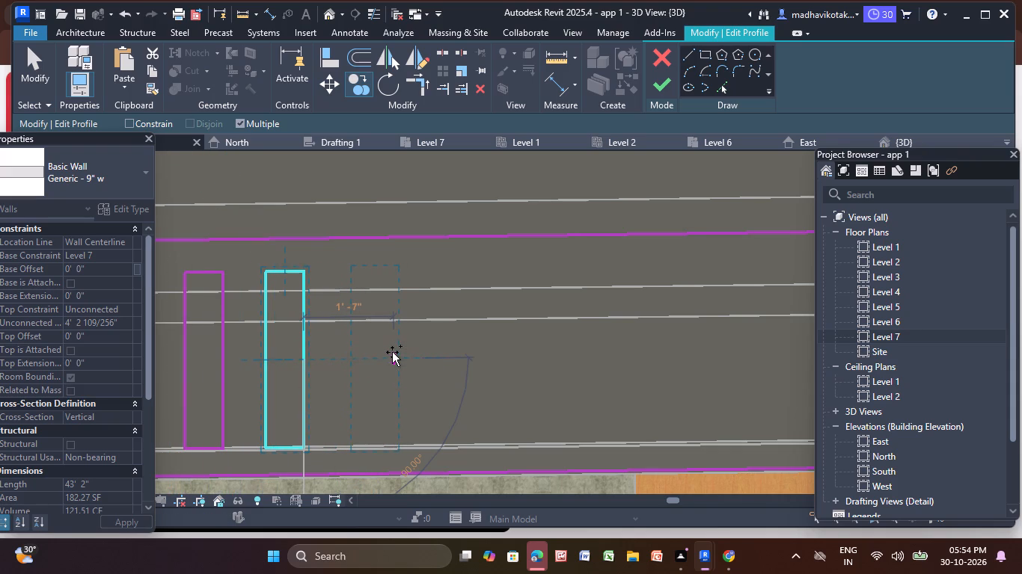
scroll(392, 352, up, 2)
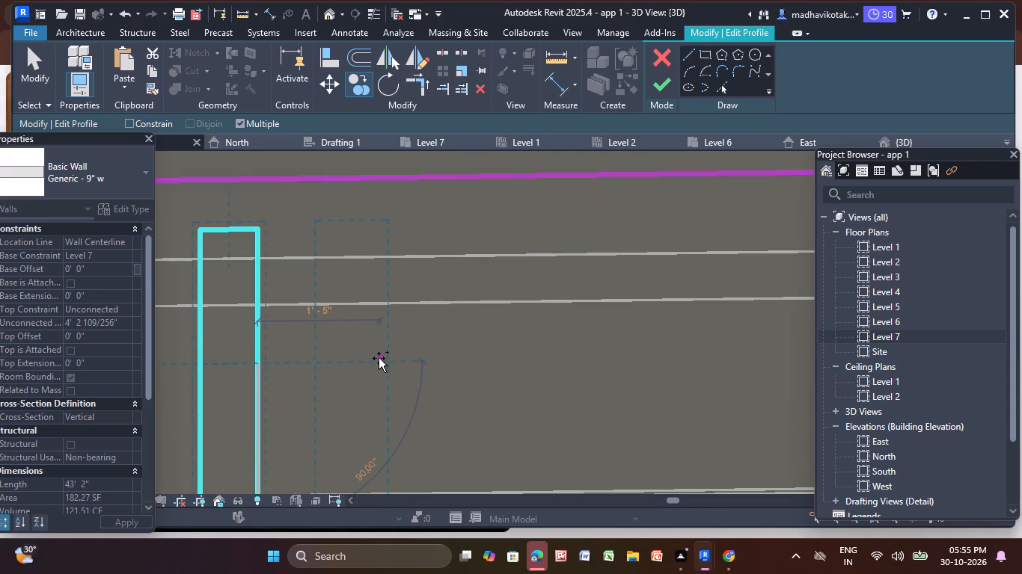
click(380, 360)
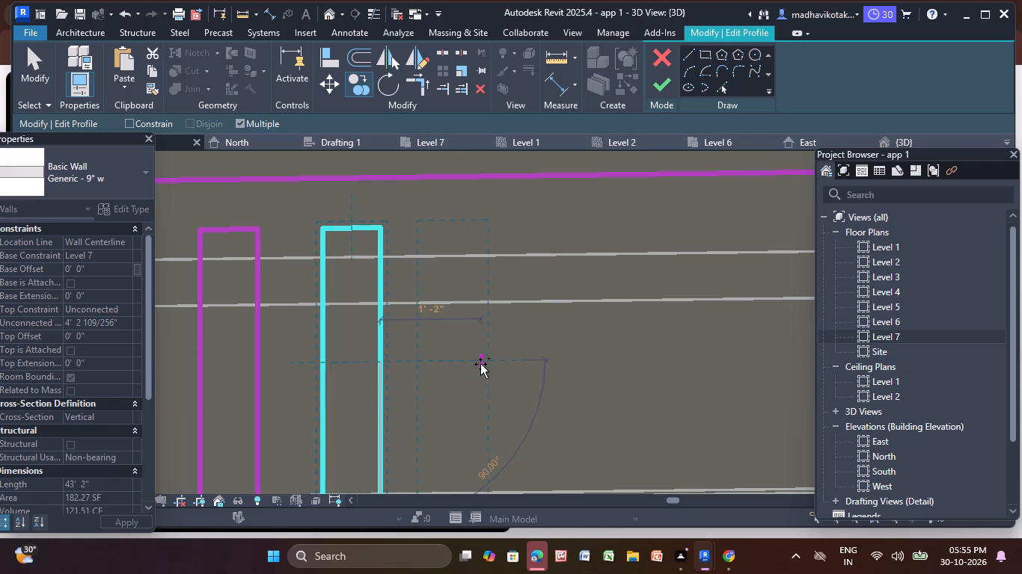
scroll(483, 363, up, 3)
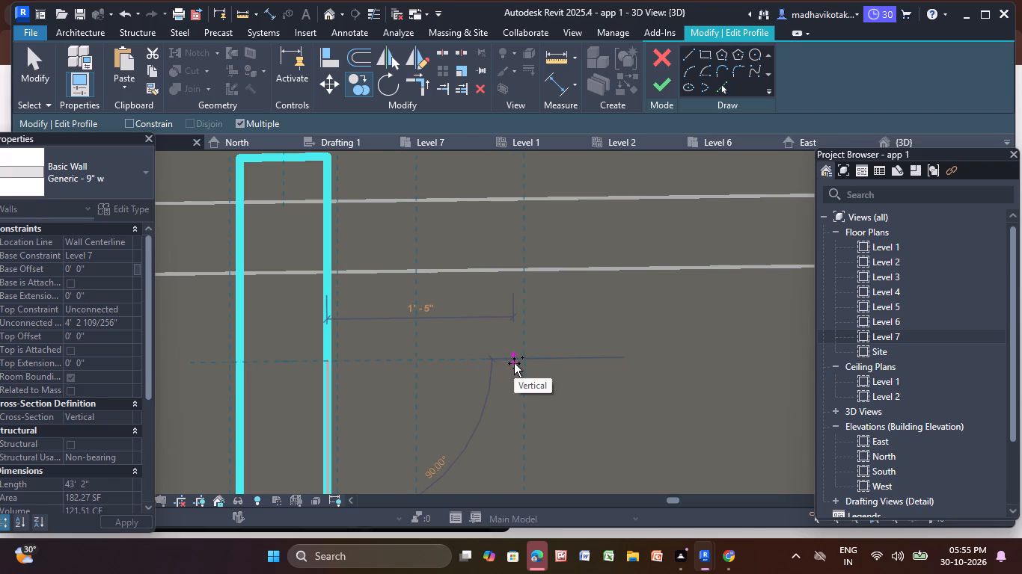
click(514, 363)
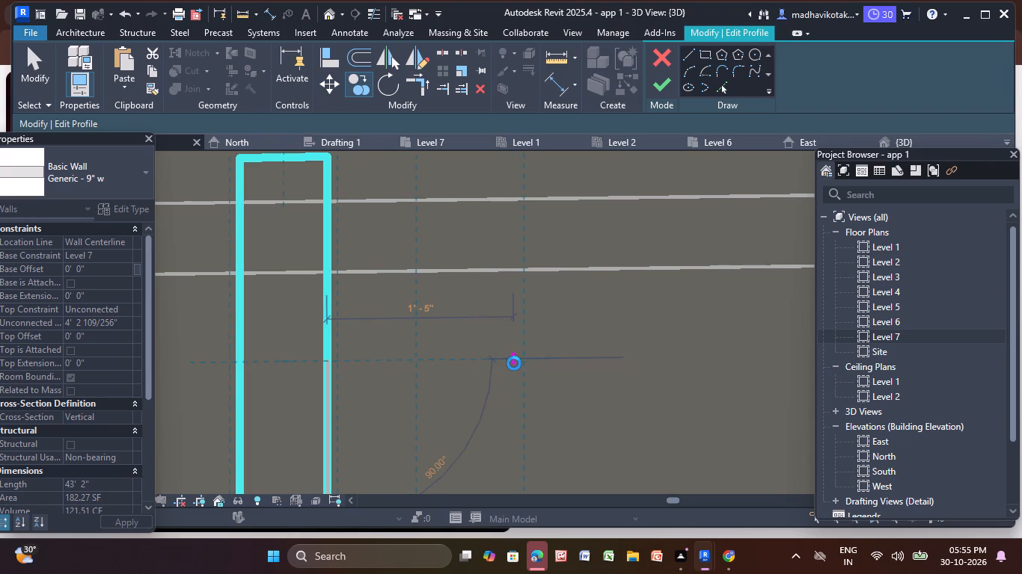
scroll(514, 363, down, 4)
middle_drag(514, 363, 331, 357)
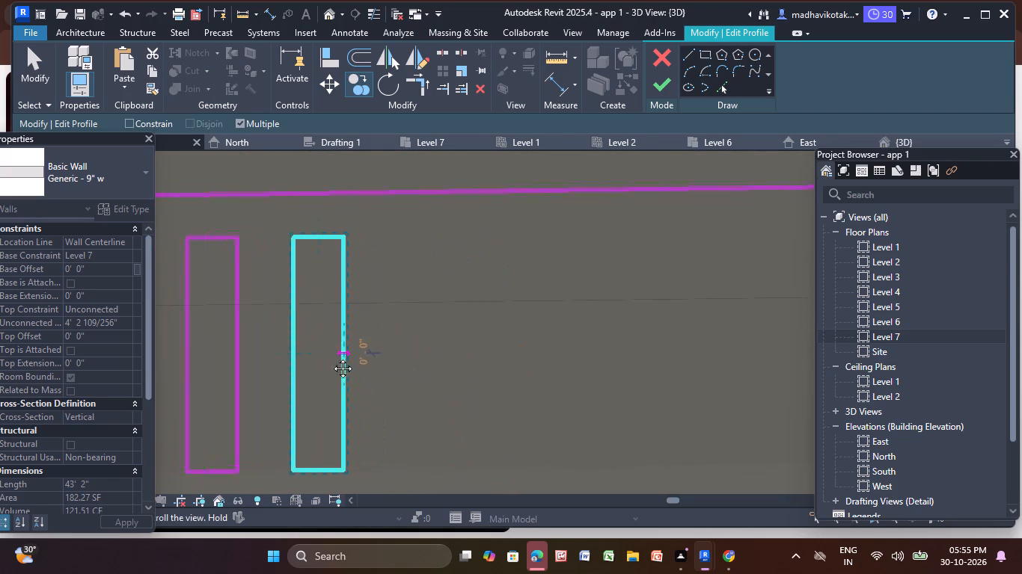
middle_drag(331, 357, 295, 362)
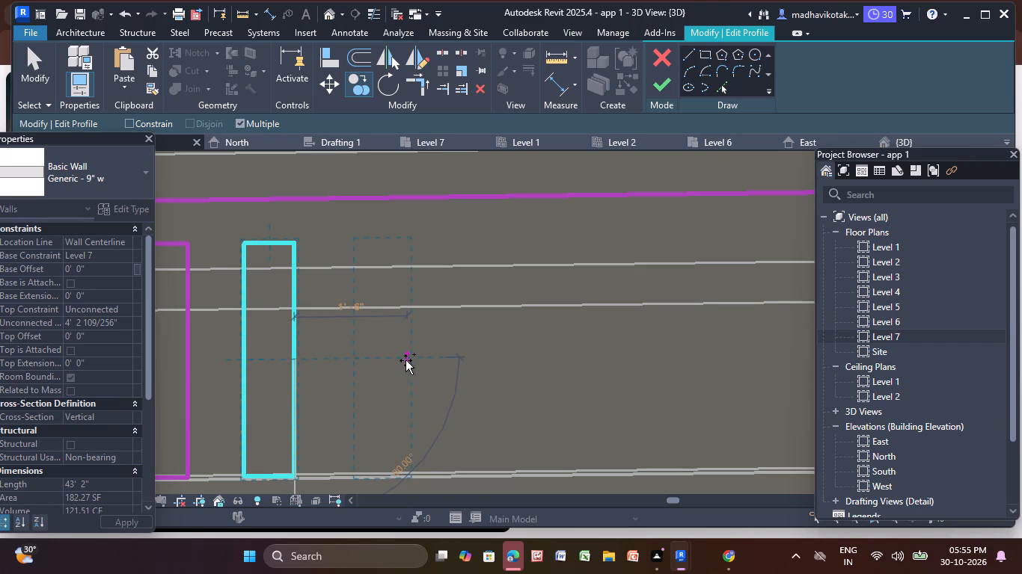
click(403, 360)
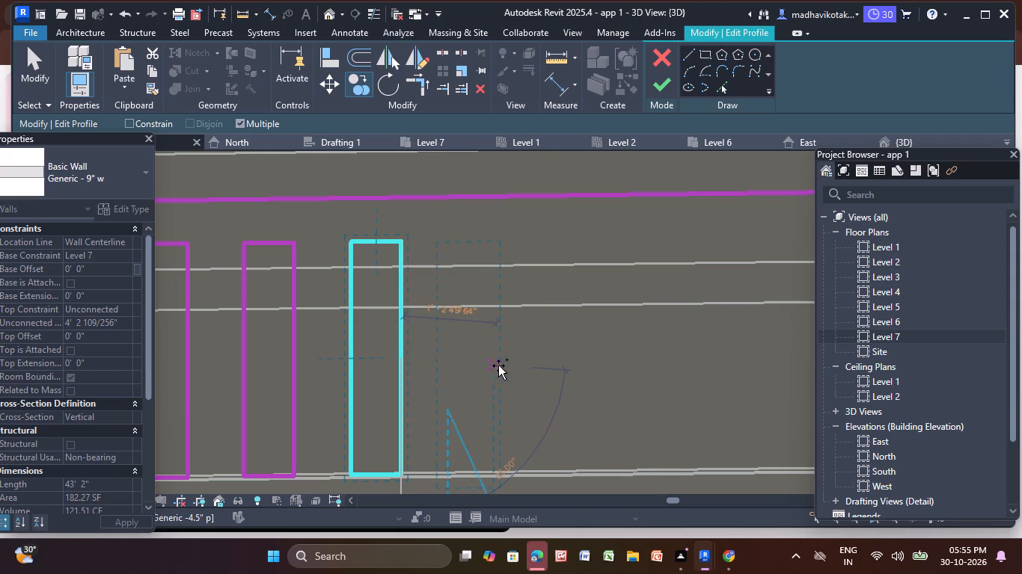
click(507, 363)
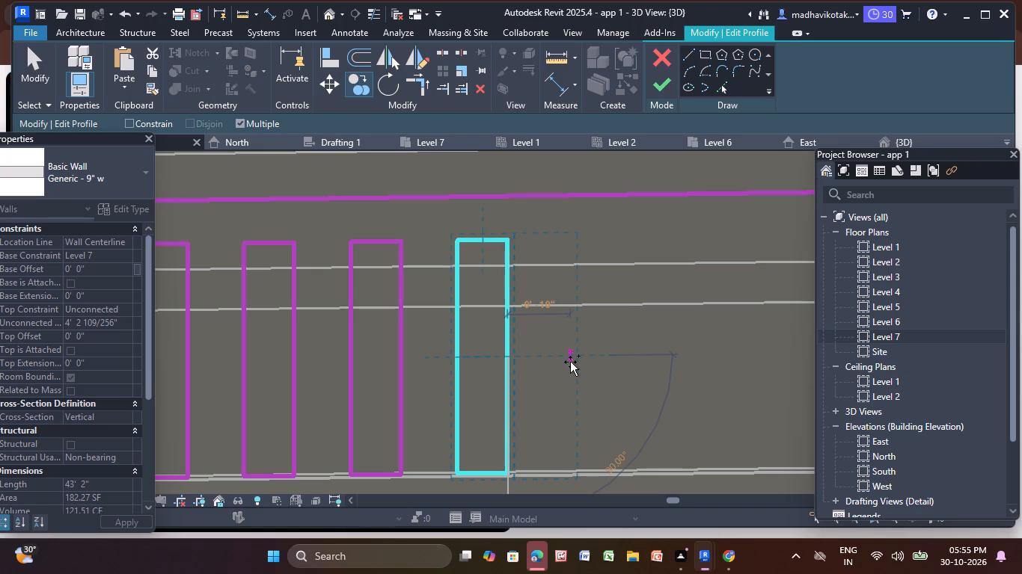
Continue the slot row above the wood-clad section with three more copies, each about 1 ft 5 in from the previous one.
middle_drag(570, 362, 467, 351)
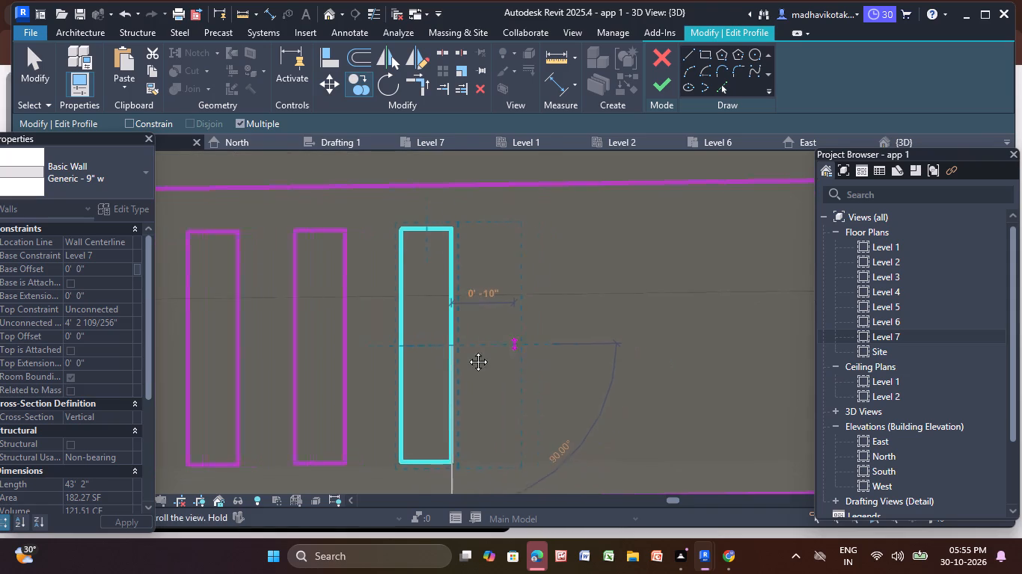
middle_drag(467, 351, 325, 327)
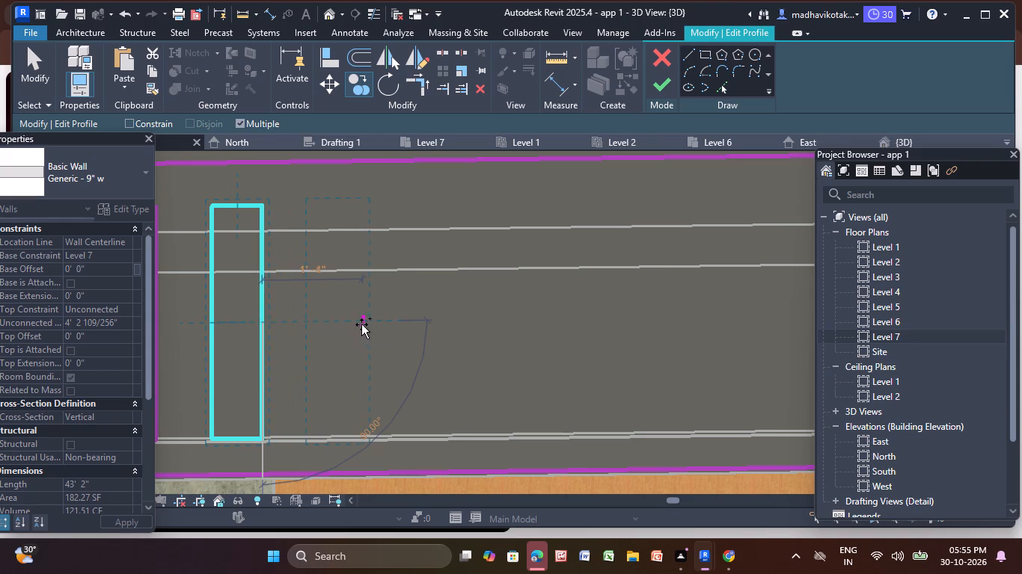
click(372, 326)
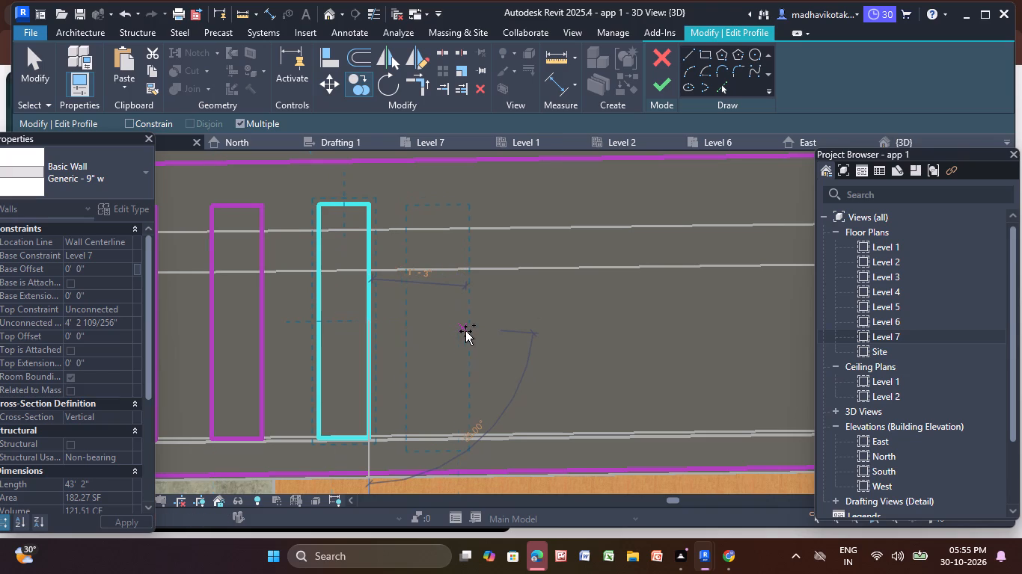
click(472, 333)
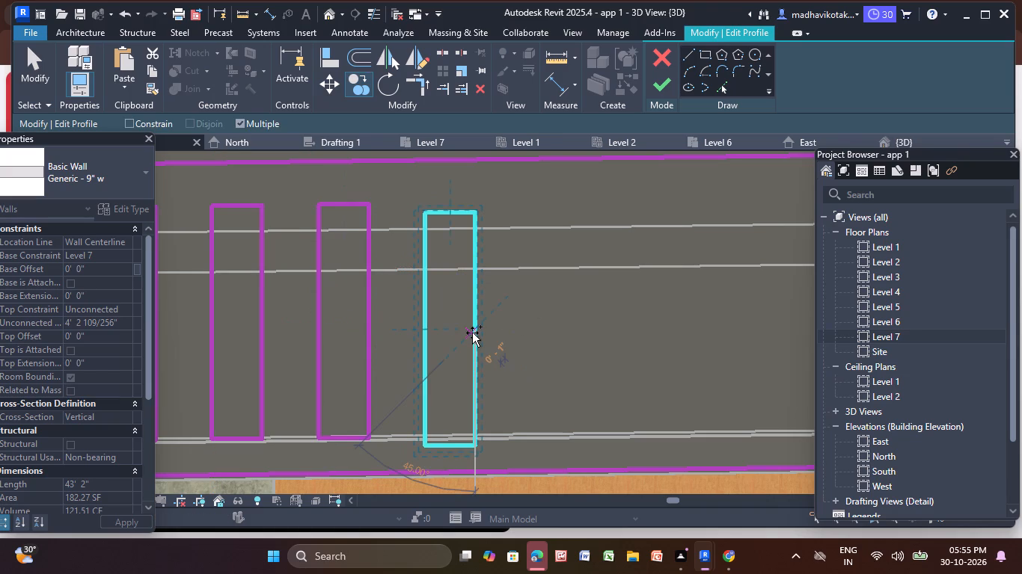
middle_drag(472, 333, 453, 344)
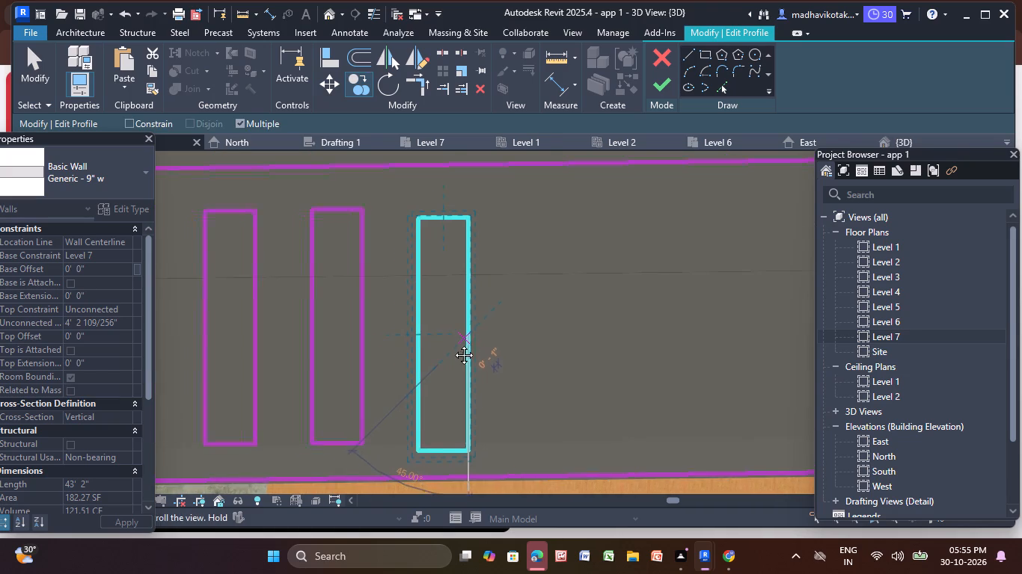
middle_drag(453, 344, 400, 353)
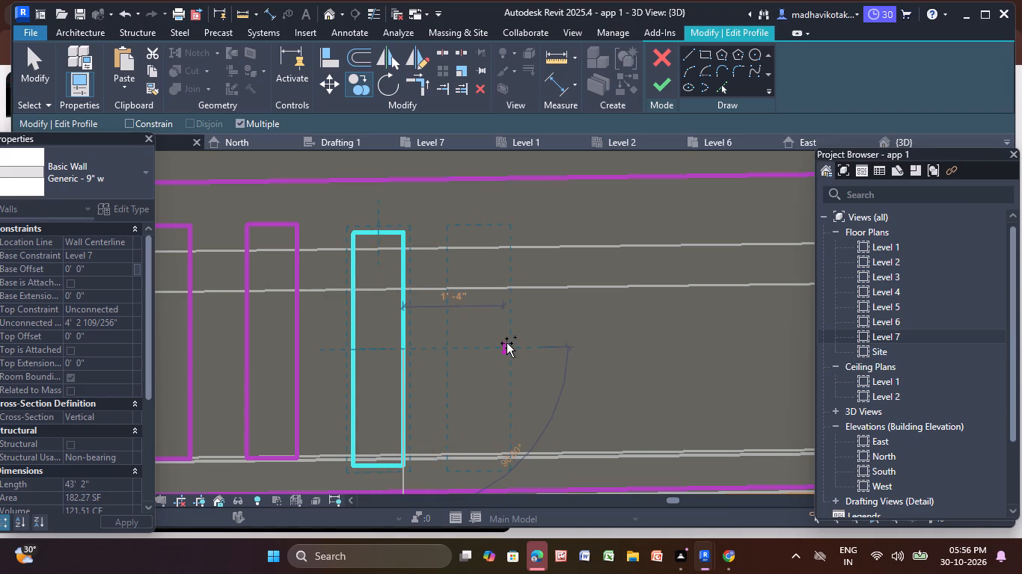
scroll(507, 343, up, 4)
click(512, 345)
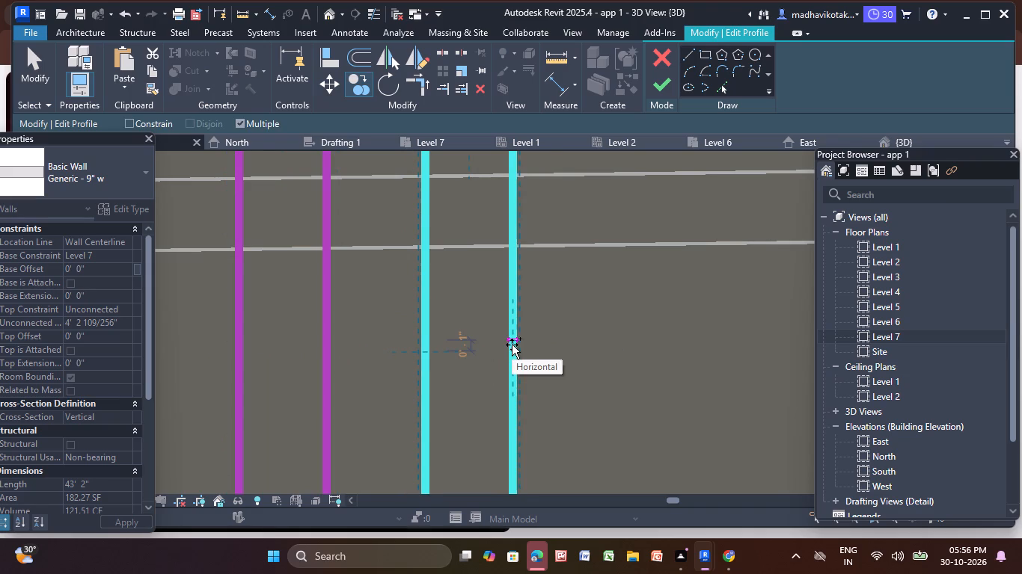
Add three more slot outline copies about 1 ft 5 in apart, up to the far end of the wood-clad section.
scroll(512, 345, down, 5)
middle_drag(512, 345, 358, 350)
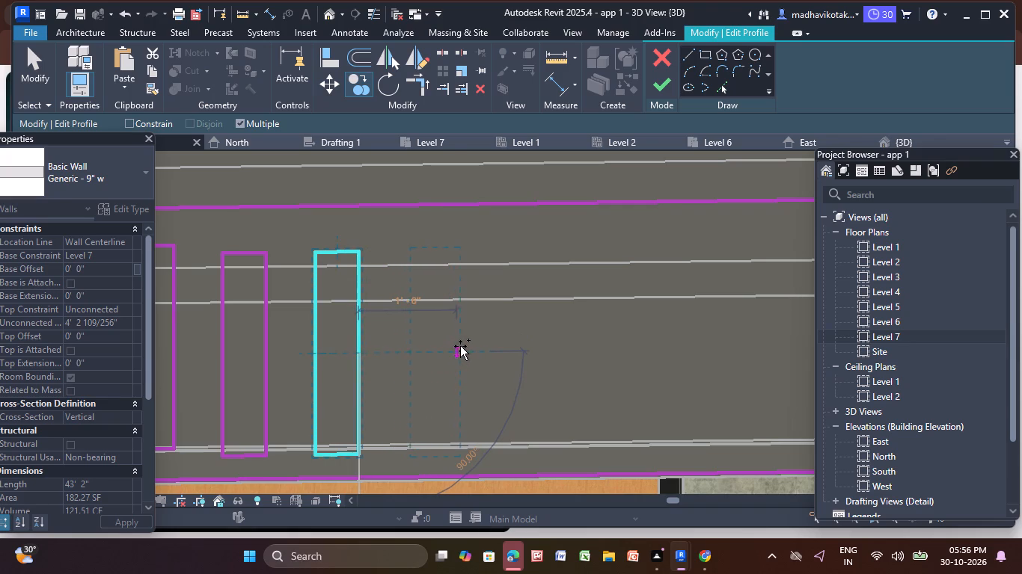
scroll(455, 348, up, 4)
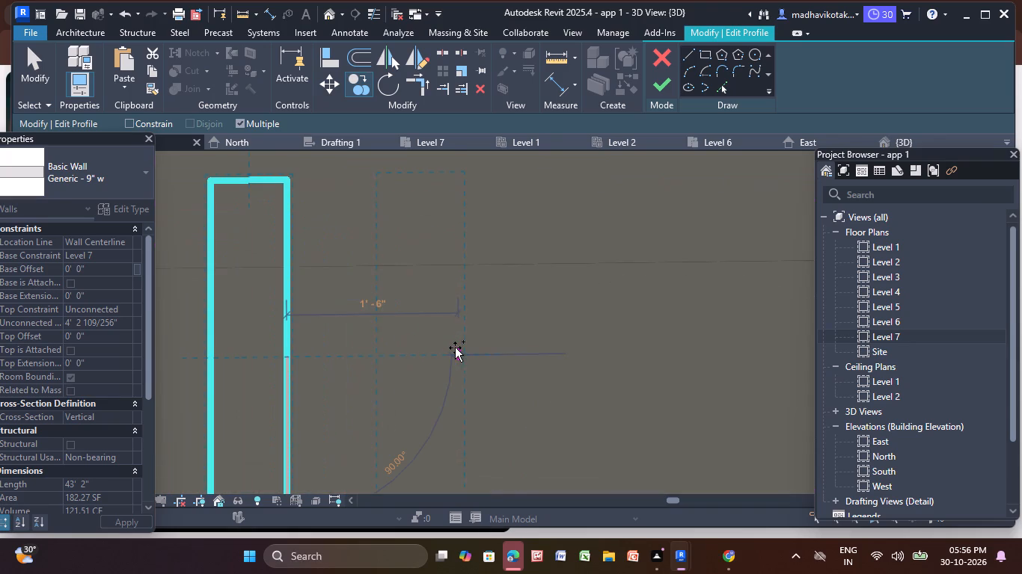
click(451, 351)
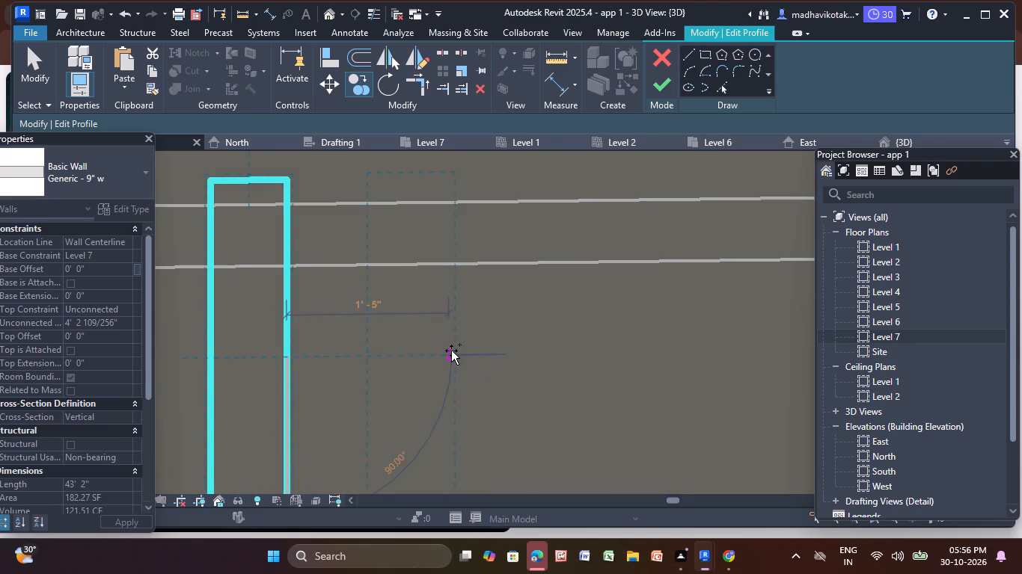
scroll(453, 352, down, 5)
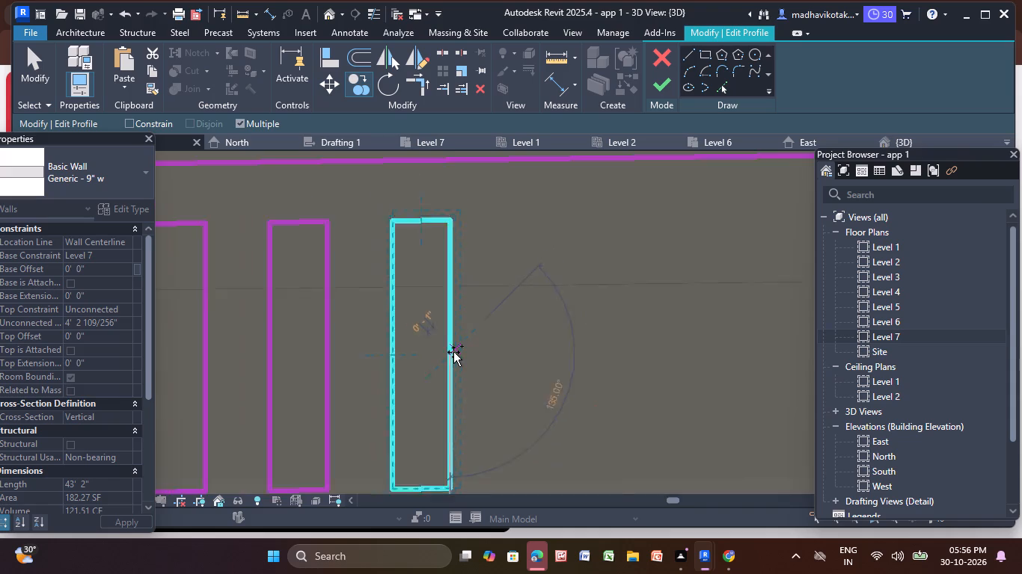
middle_drag(453, 352, 329, 322)
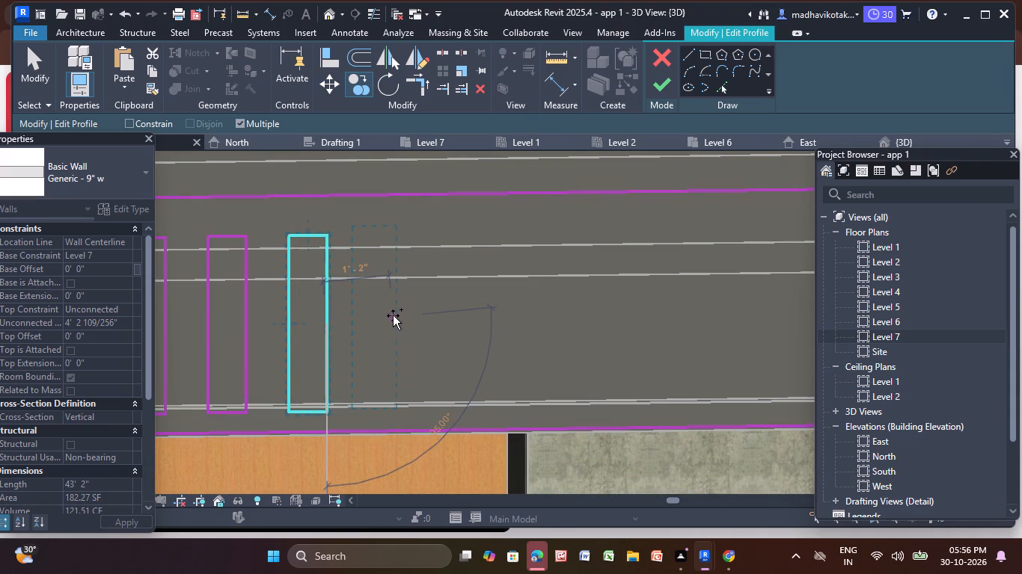
click(409, 322)
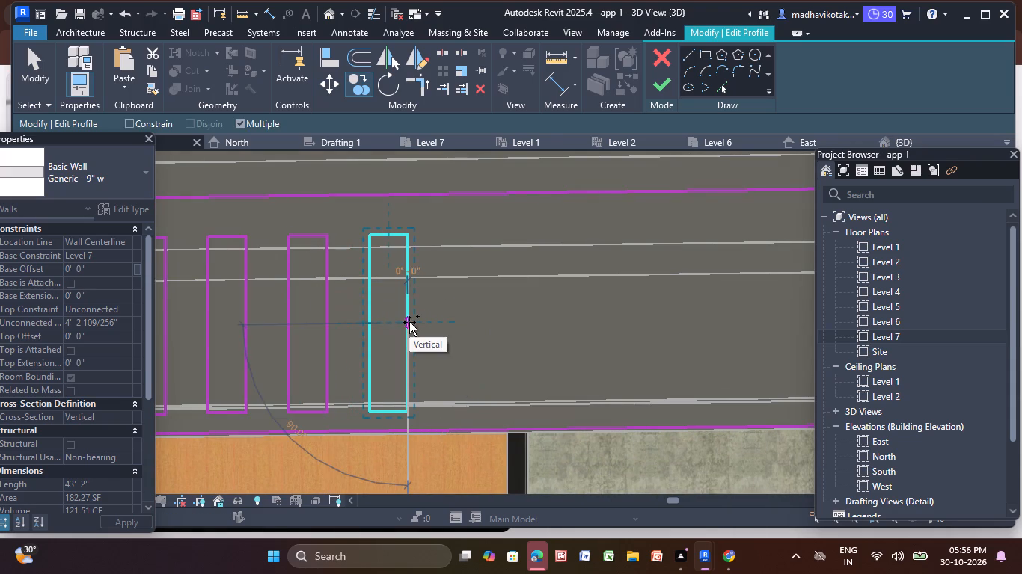
click(488, 331)
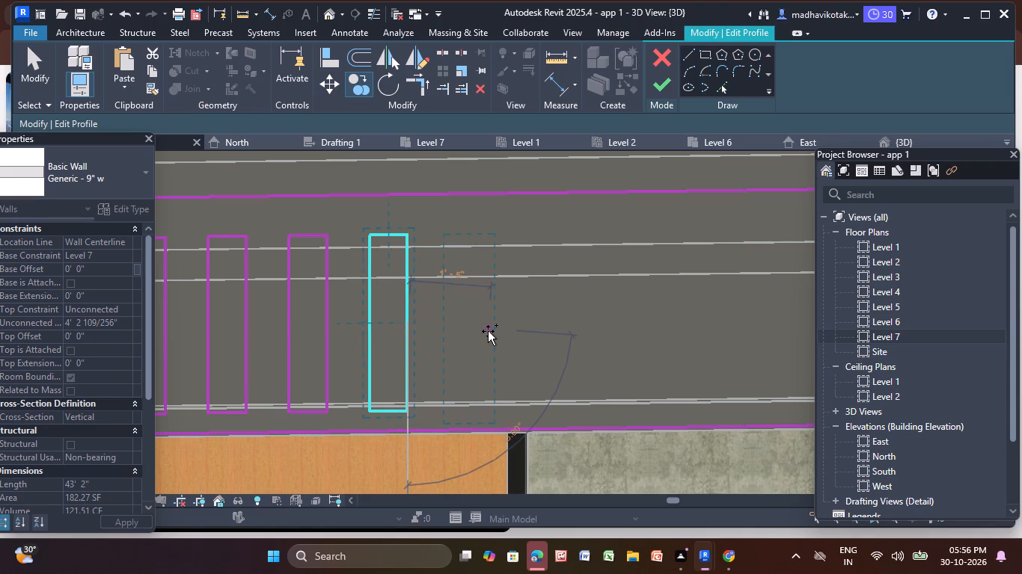
Place one more slot outline copy about 1 ft 5 in farther along, just past the dark strip ending the wood-clad section.
scroll(488, 331, down, 1)
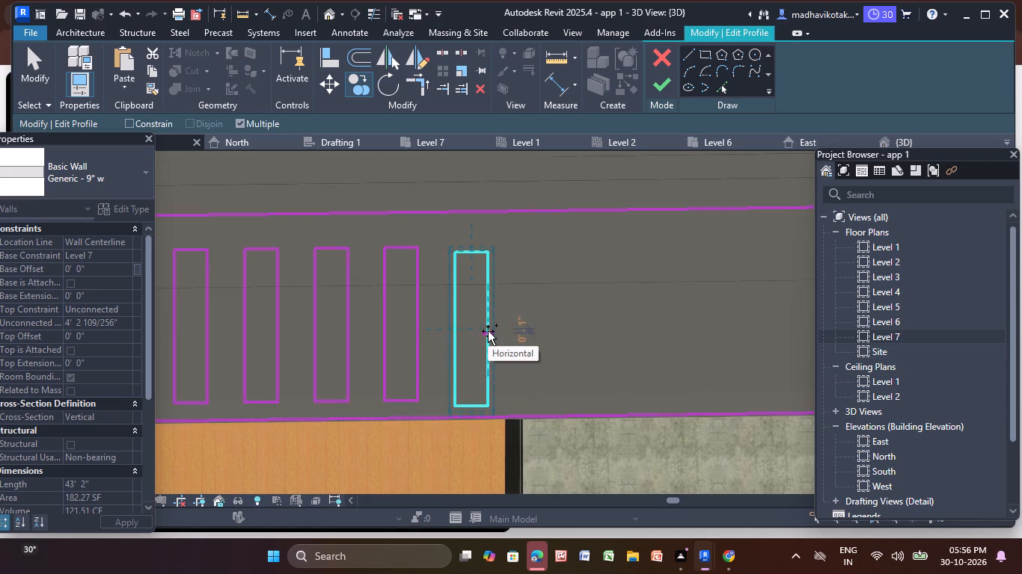
middle_drag(488, 331, 364, 399)
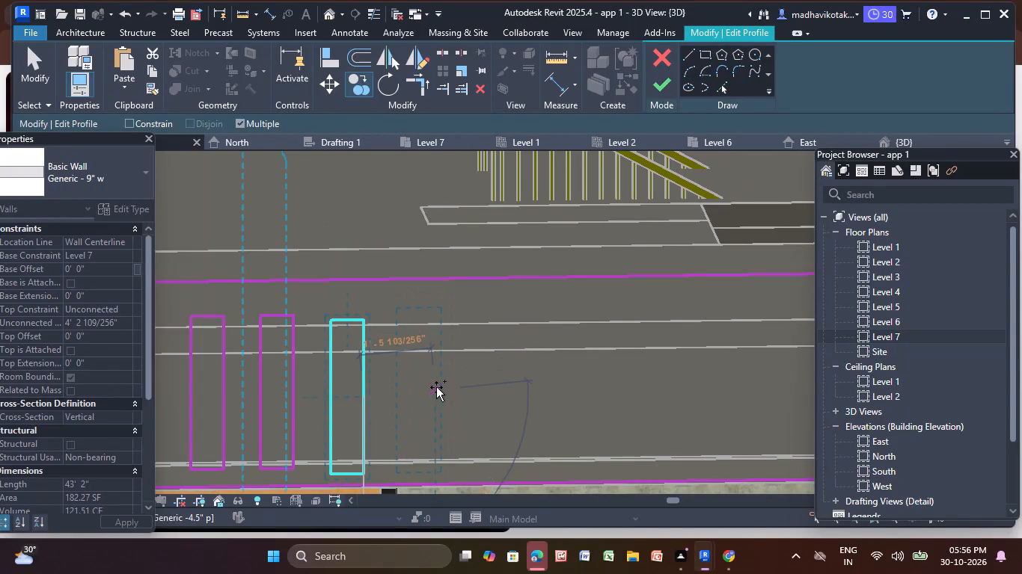
middle_drag(437, 387, 487, 315)
scroll(485, 315, up, 4)
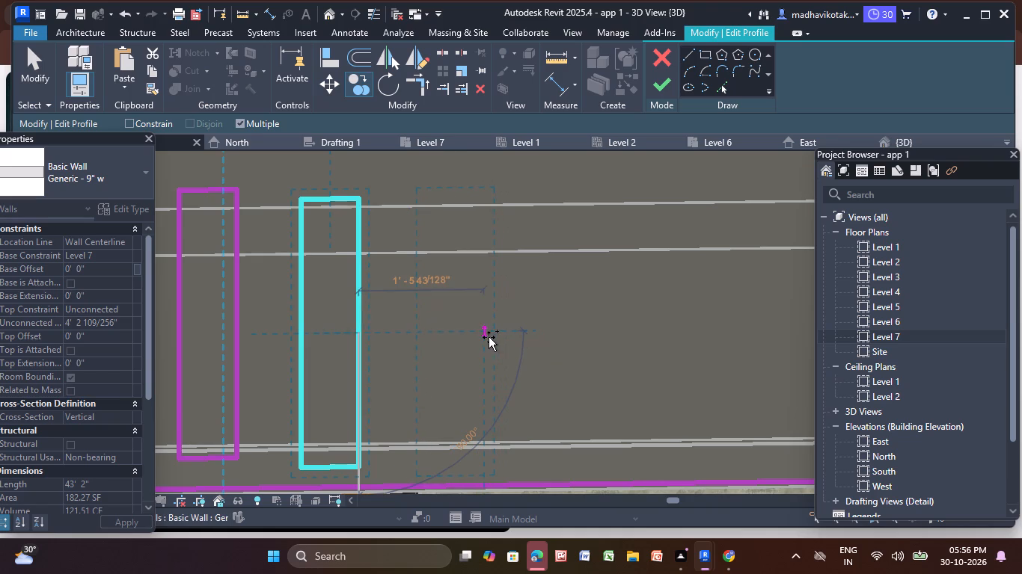
scroll(484, 336, up, 4)
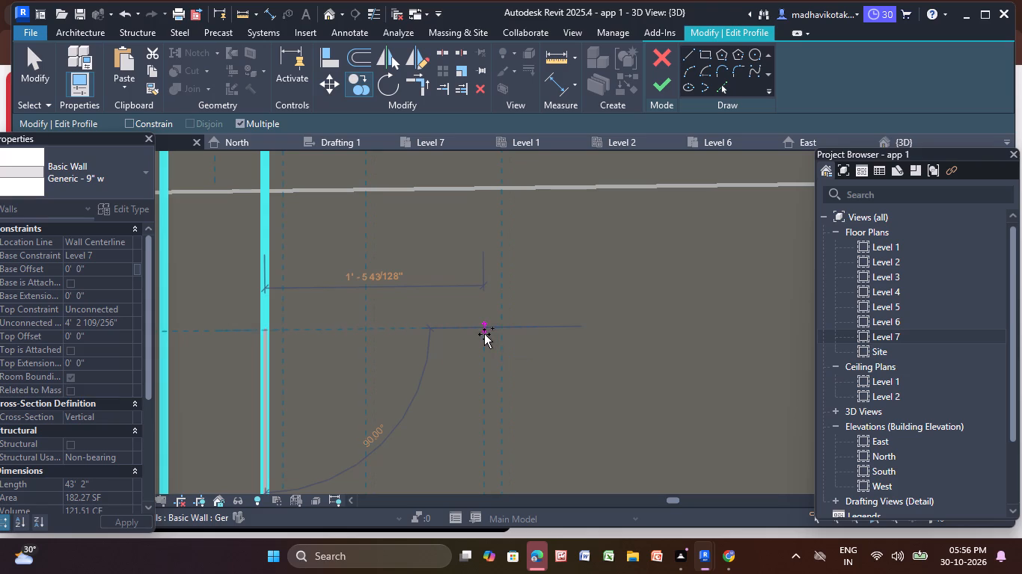
scroll(483, 334, up, 3)
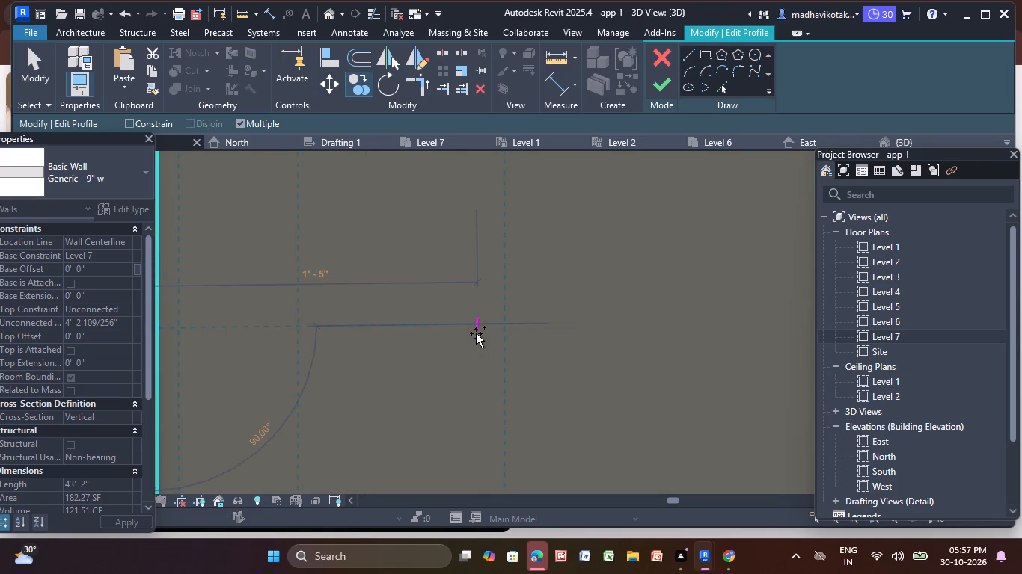
click(476, 333)
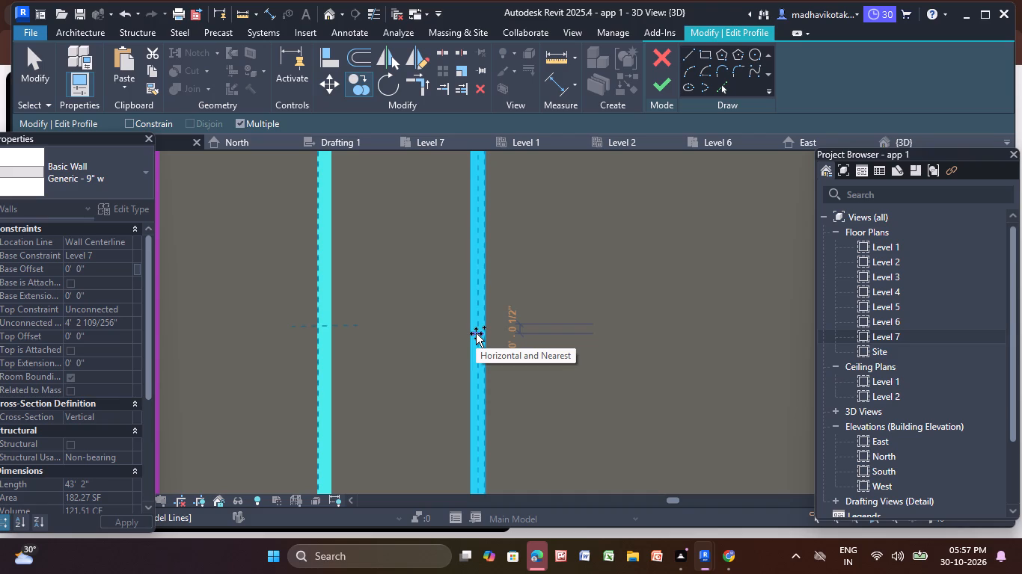
Place three more slot outline copies along the parapet profile, each about 1 ft 5 in beyond the previous one.
scroll(476, 333, down, 4)
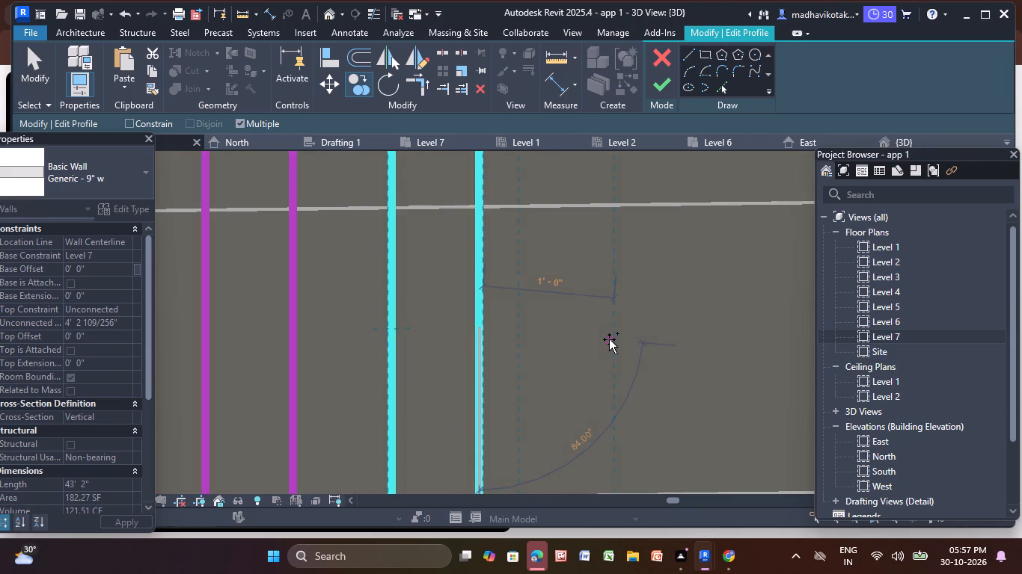
middle_drag(609, 339, 460, 373)
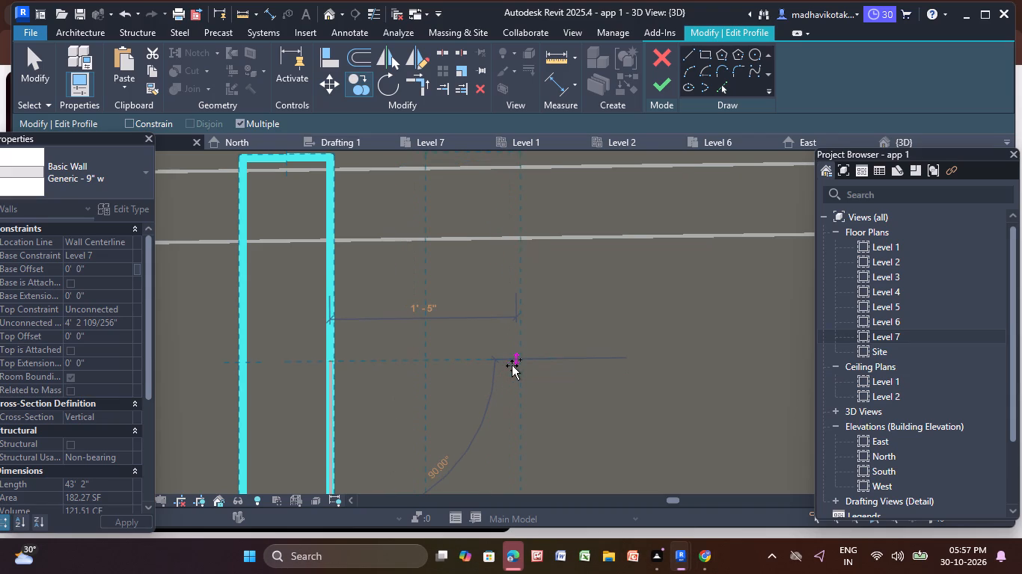
click(515, 366)
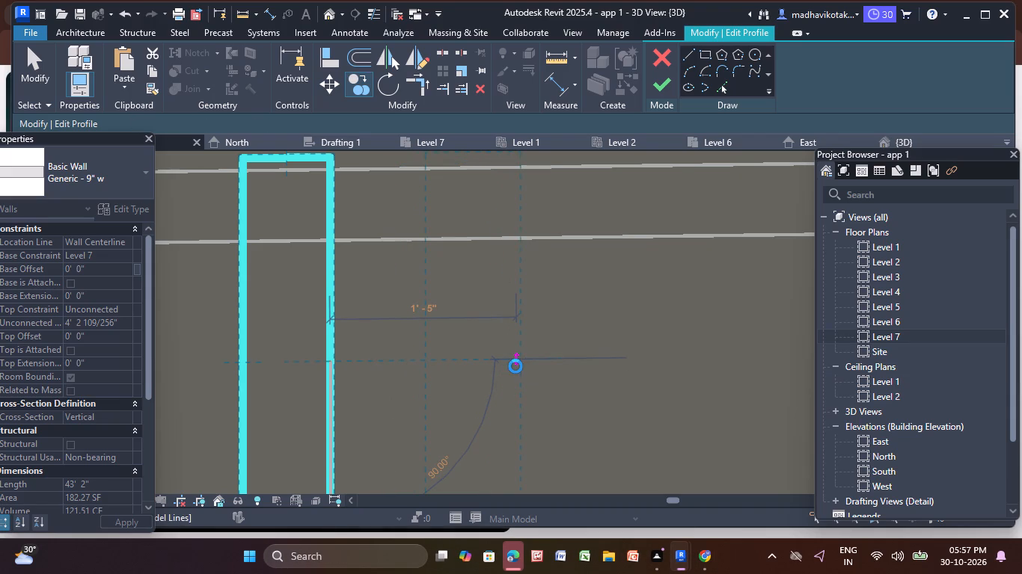
scroll(521, 369, down, 4)
middle_drag(521, 370, 458, 374)
scroll(521, 370, up, 1)
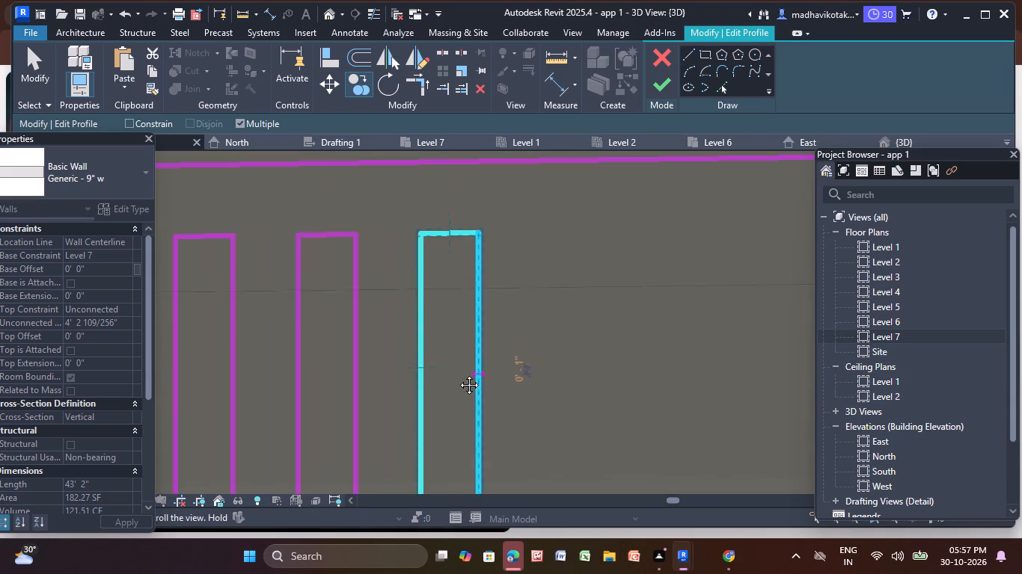
middle_drag(458, 374, 259, 289)
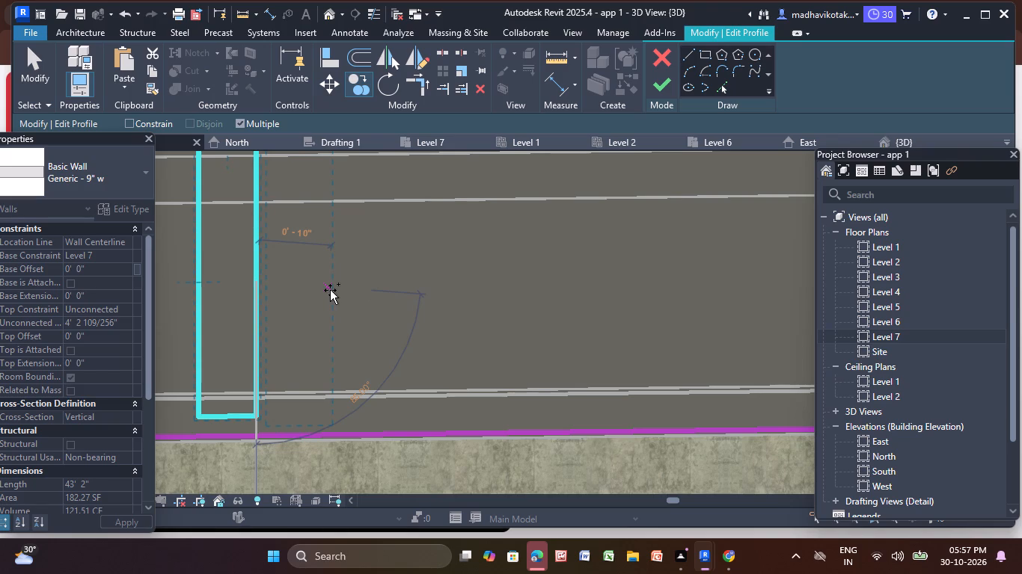
middle_drag(330, 290, 327, 324)
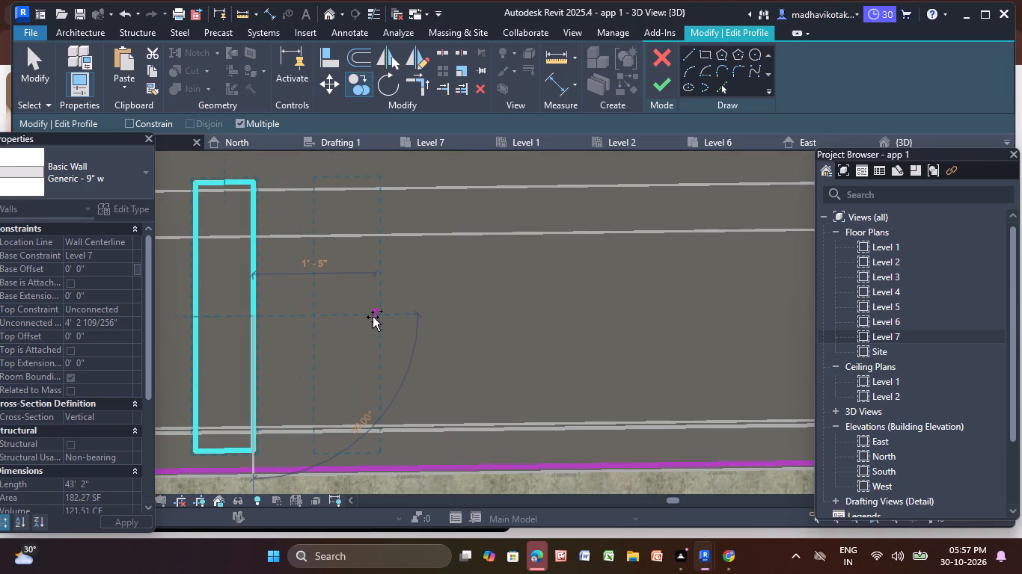
click(373, 317)
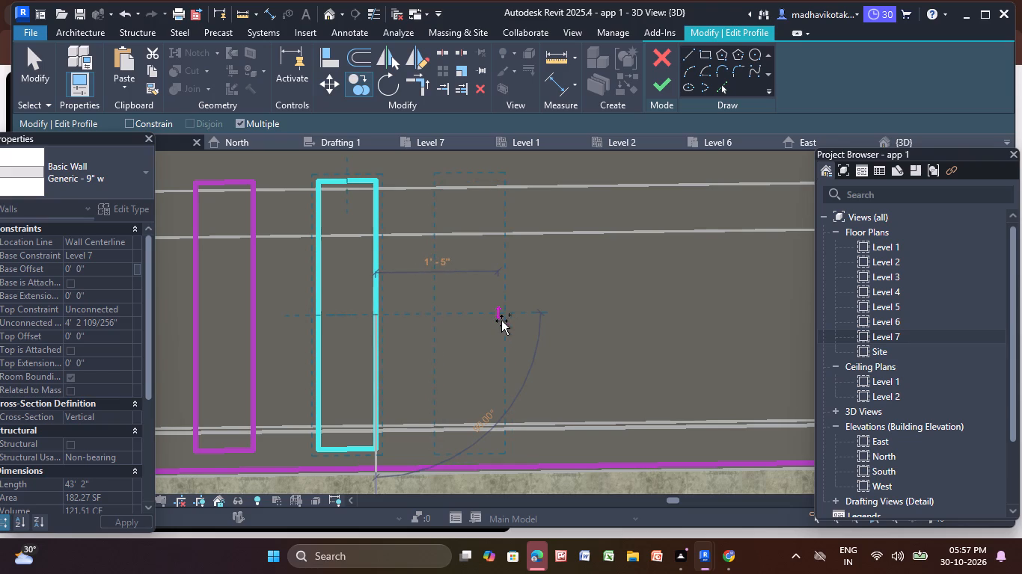
click(501, 321)
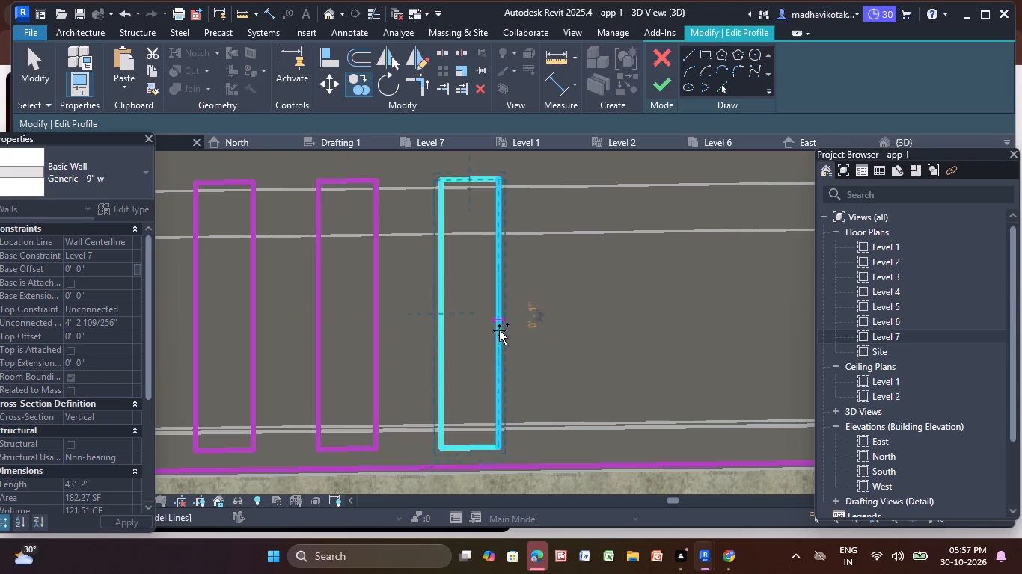
Continue the slot row with two more outline copies about 1 ft 5 in apart, heading toward the parapet's end corner.
scroll(508, 339, down, 4)
middle_drag(508, 339, 381, 316)
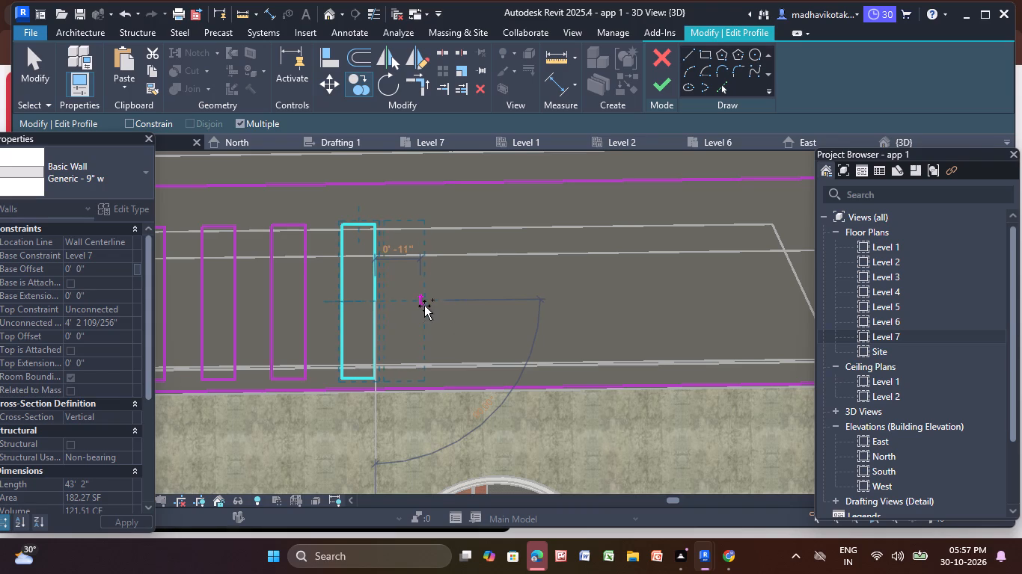
click(444, 299)
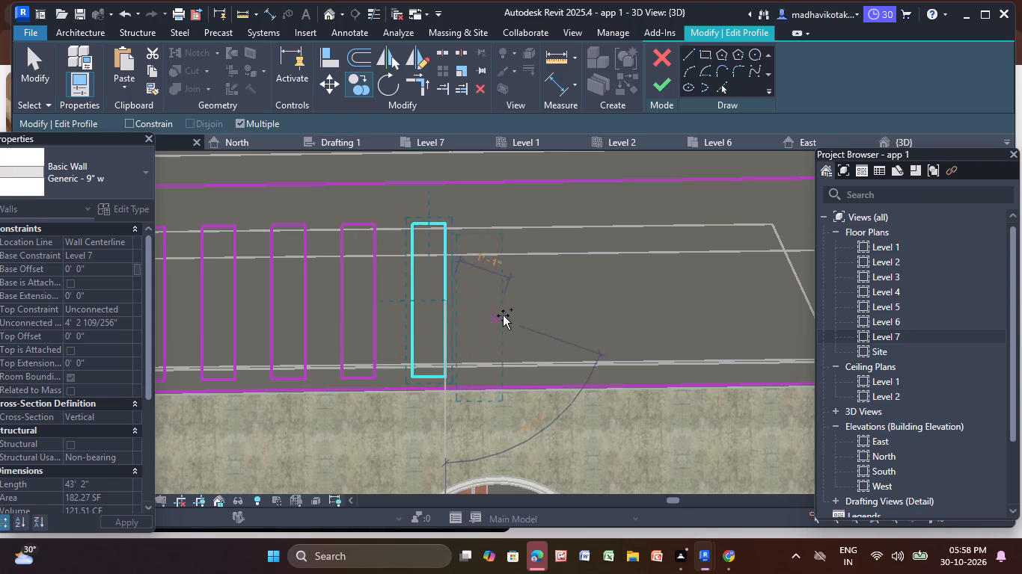
scroll(513, 300, up, 4)
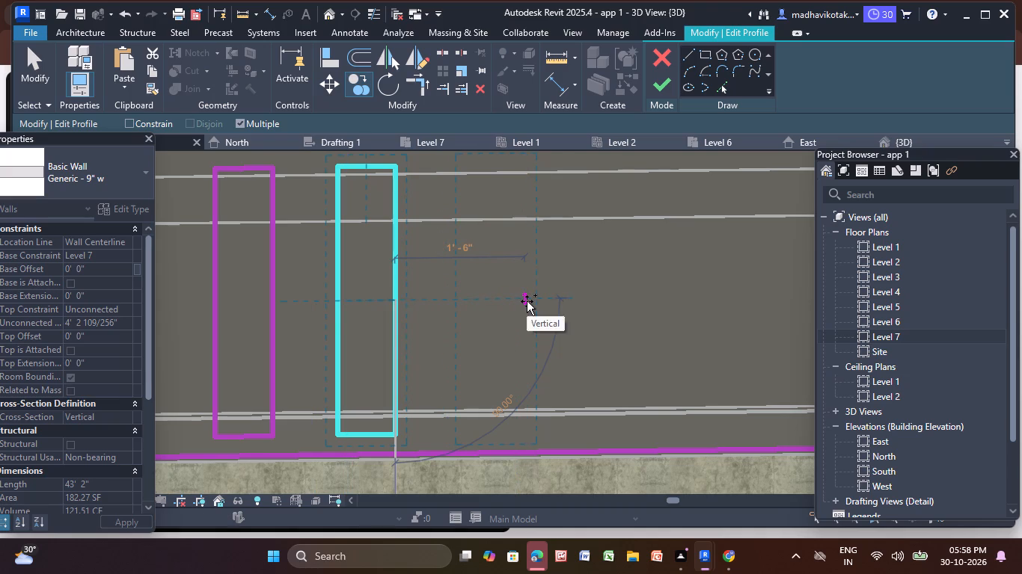
scroll(527, 301, up, 3)
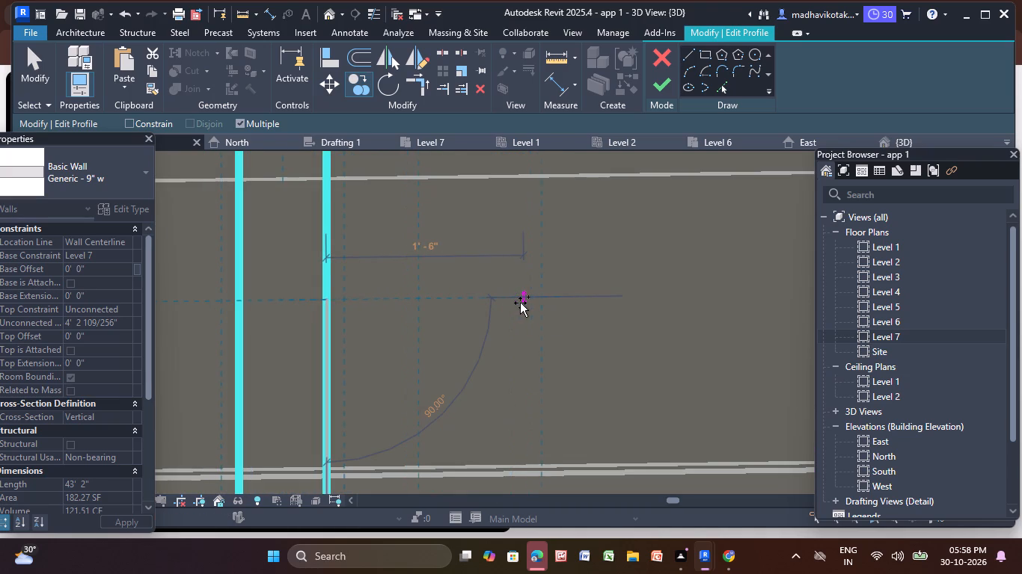
scroll(513, 301, up, 3)
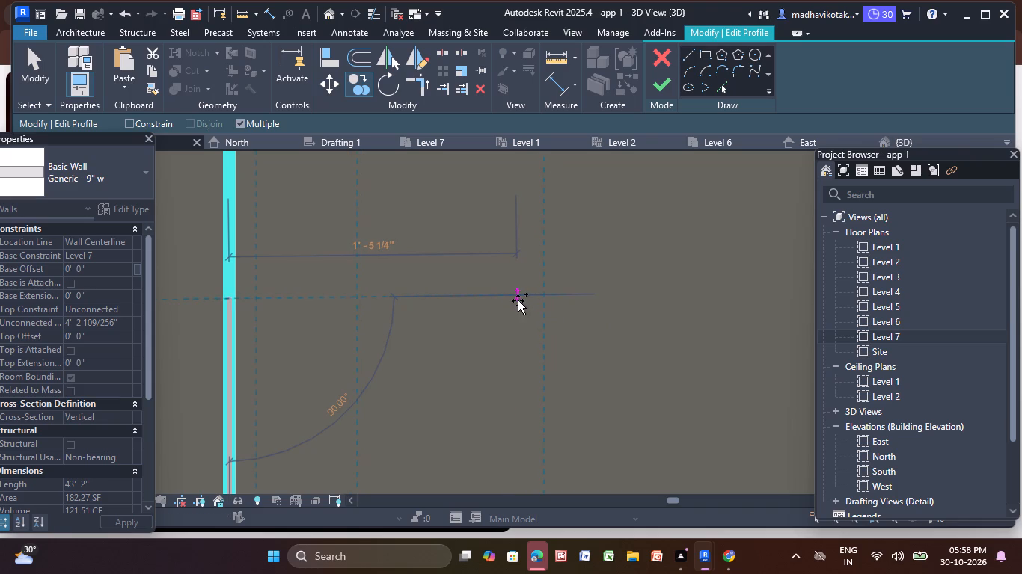
scroll(510, 303, up, 2)
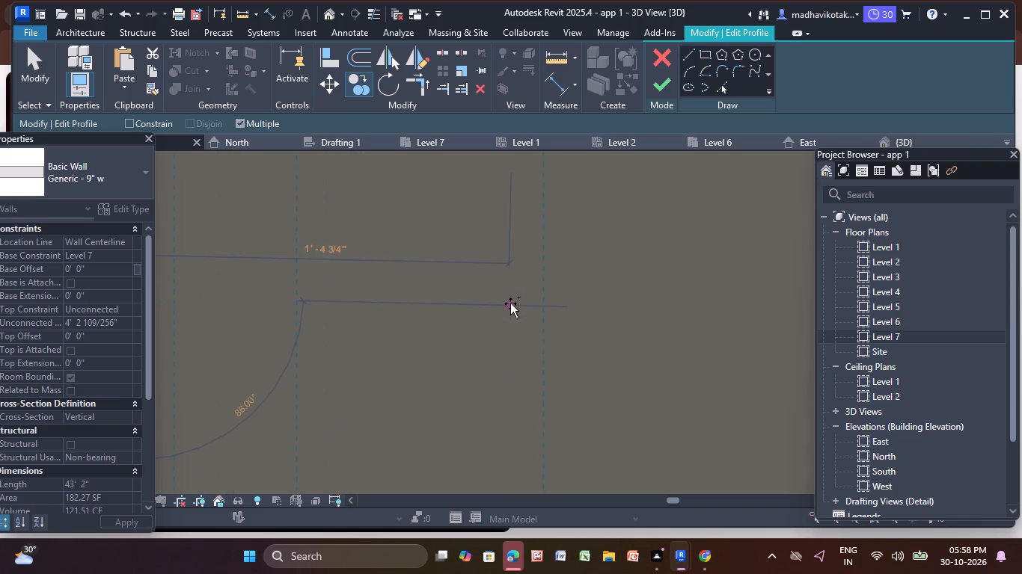
click(513, 305)
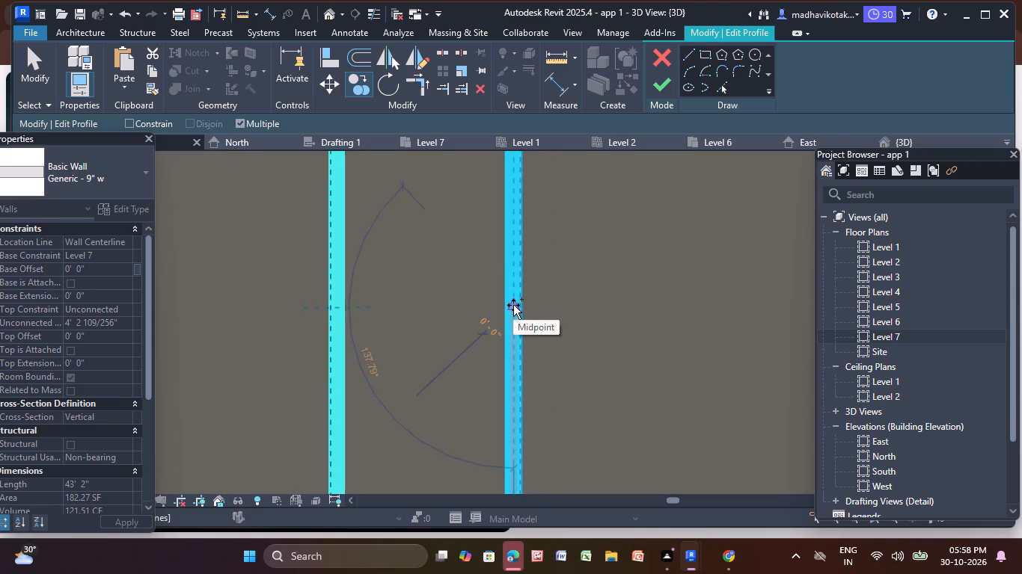
Add three more slot outline copies about 1 ft 5 in apart, level with the row, above the end of the textured wall.
scroll(513, 305, down, 11)
middle_drag(486, 318, 327, 333)
scroll(325, 333, down, 1)
middle_drag(327, 333, 313, 339)
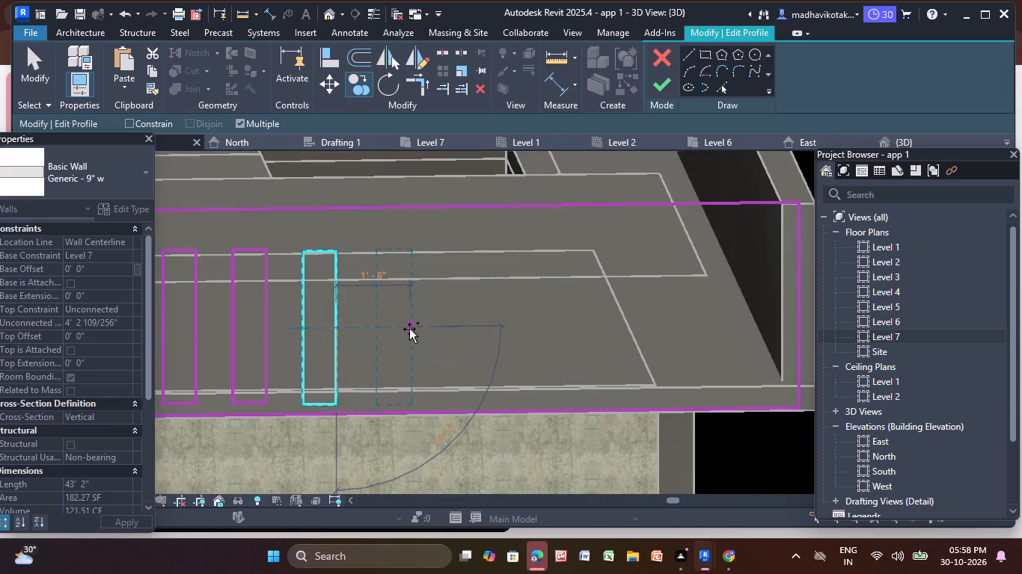
click(408, 329)
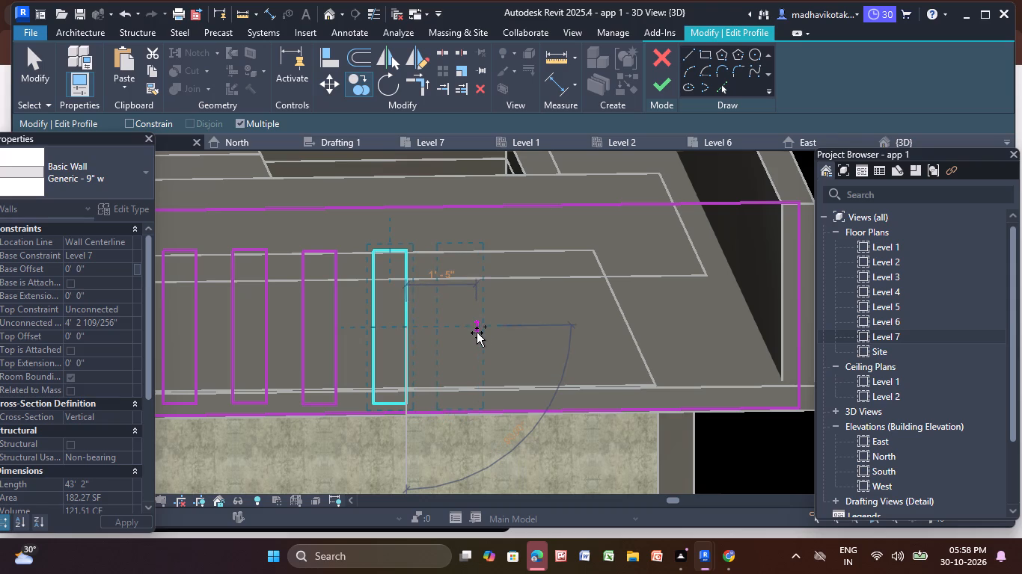
click(478, 333)
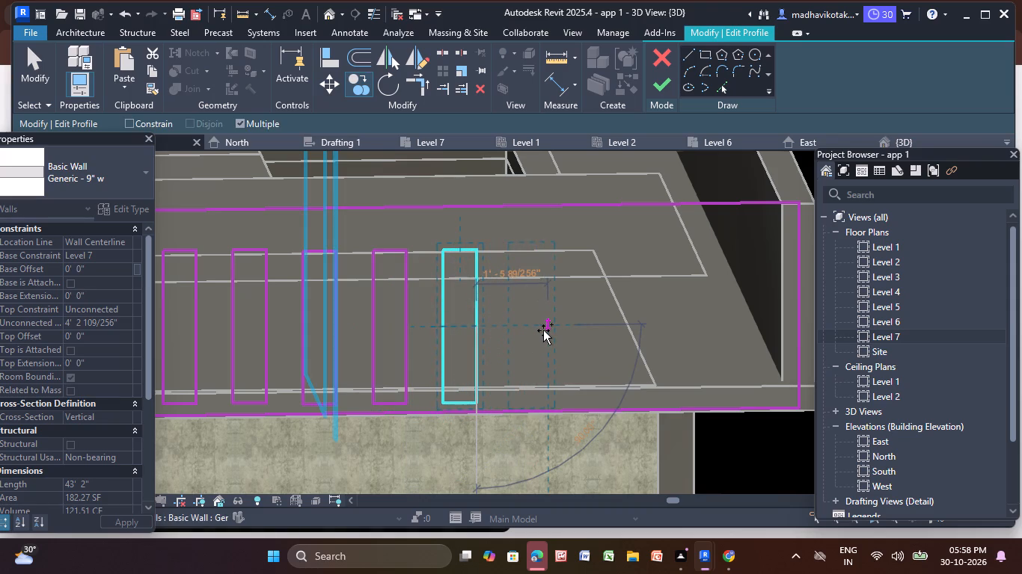
scroll(543, 330, up, 4)
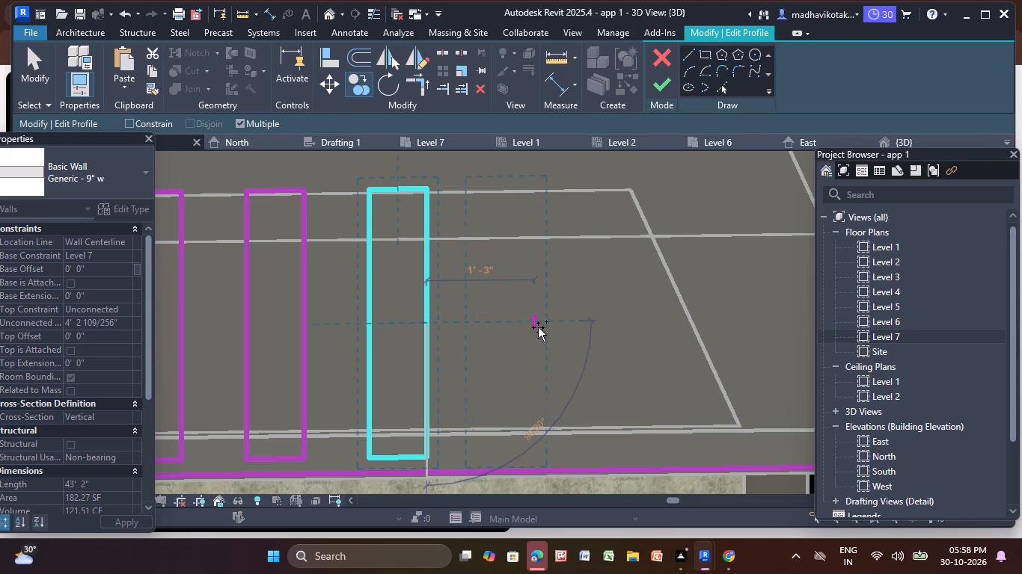
scroll(550, 325, up, 3)
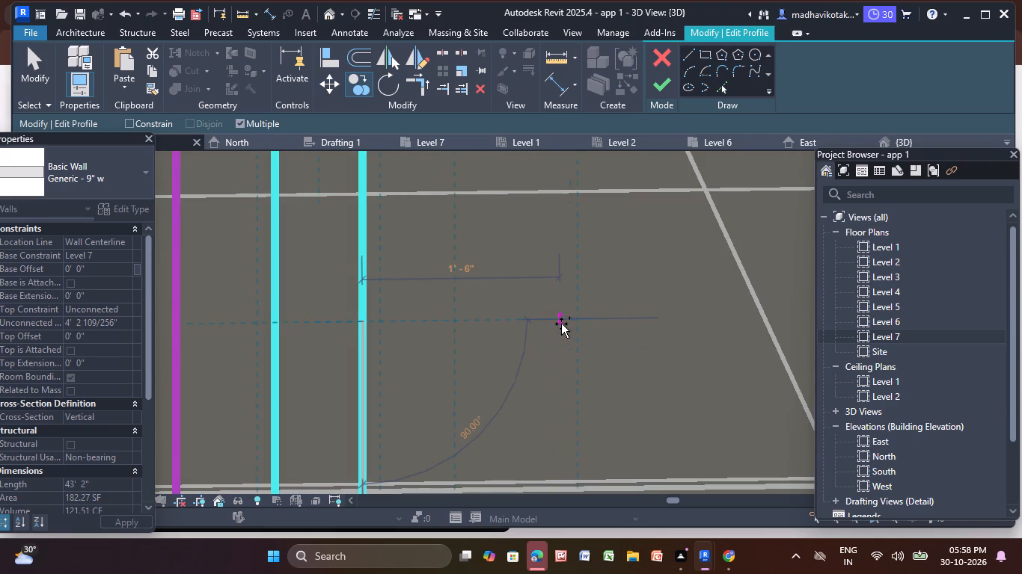
scroll(561, 324, up, 3)
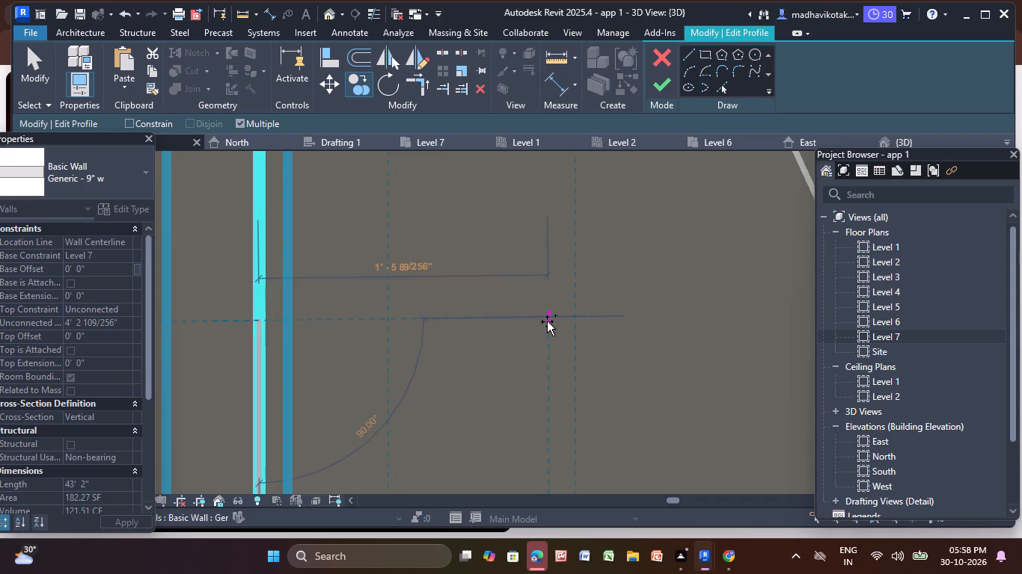
scroll(546, 321, up, 4)
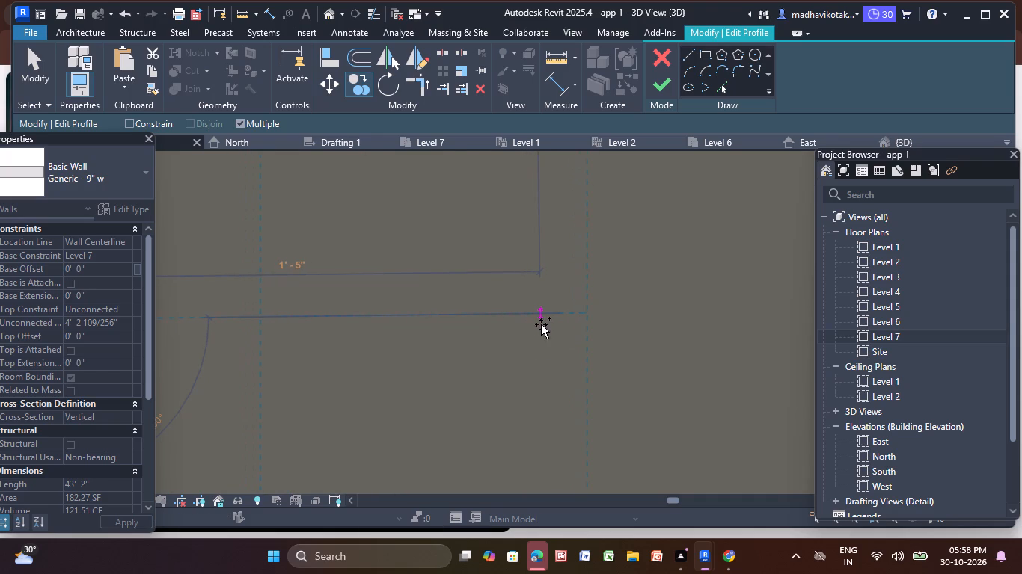
click(542, 324)
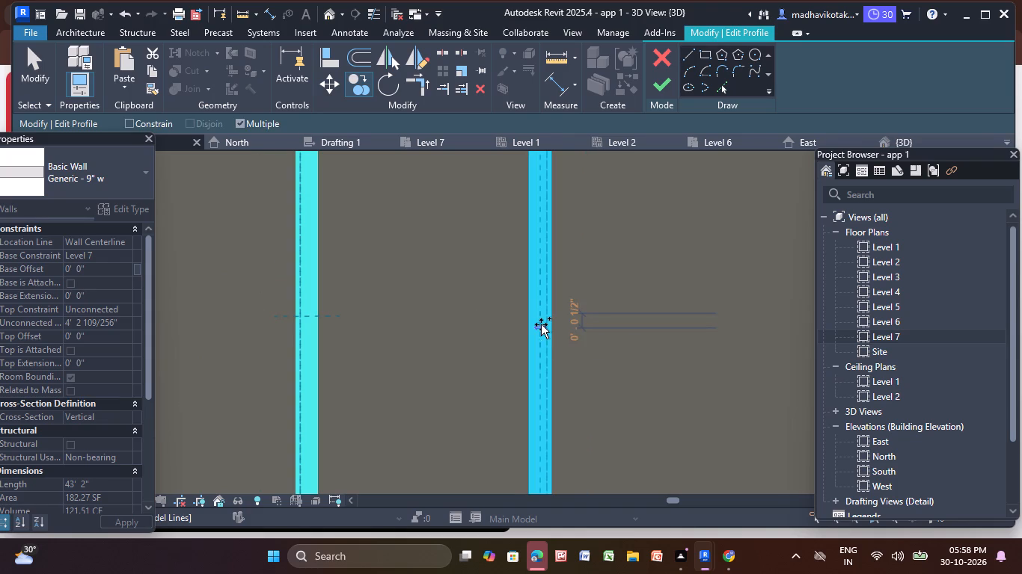
Place the last three slot outline copies about 1 ft 5 in apart up to the parapet's end corner, and finish copying.
scroll(541, 324, down, 12)
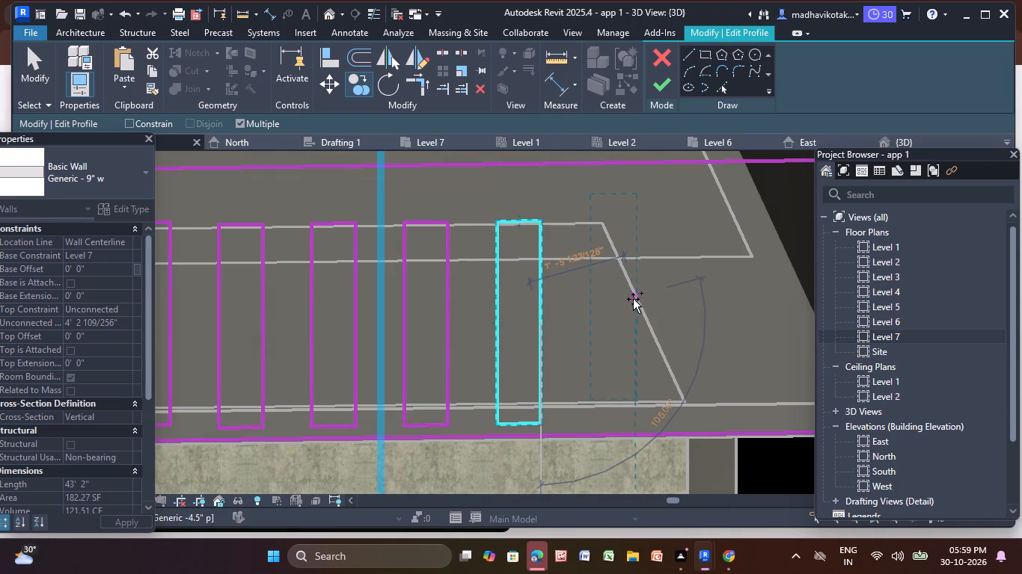
scroll(633, 299, up, 5)
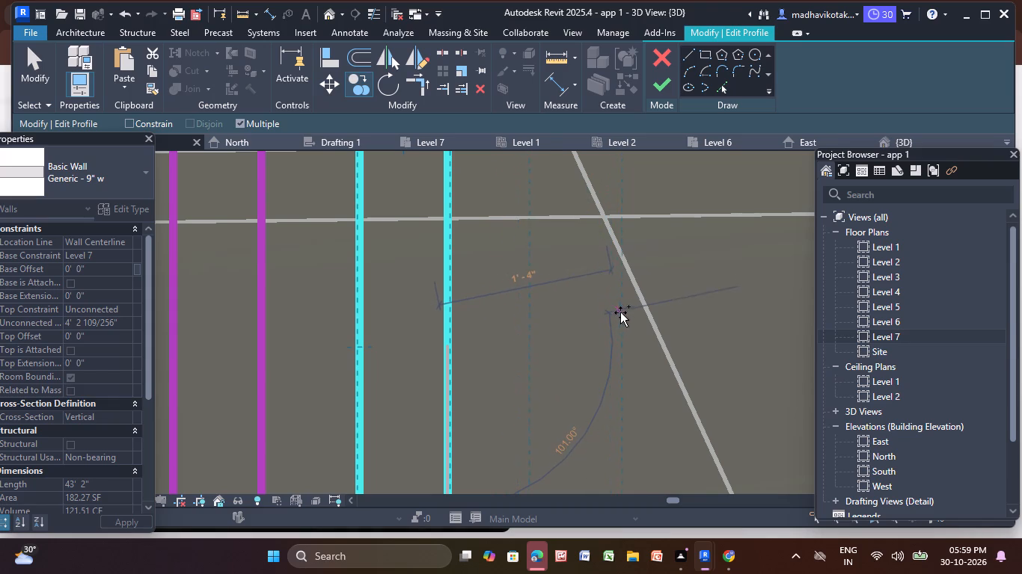
click(628, 313)
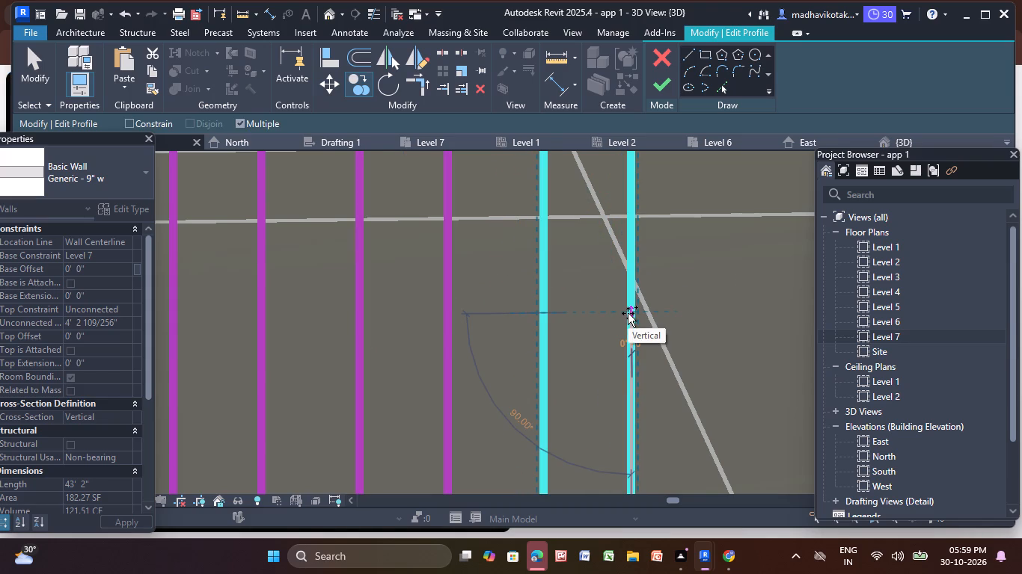
scroll(628, 313, down, 6)
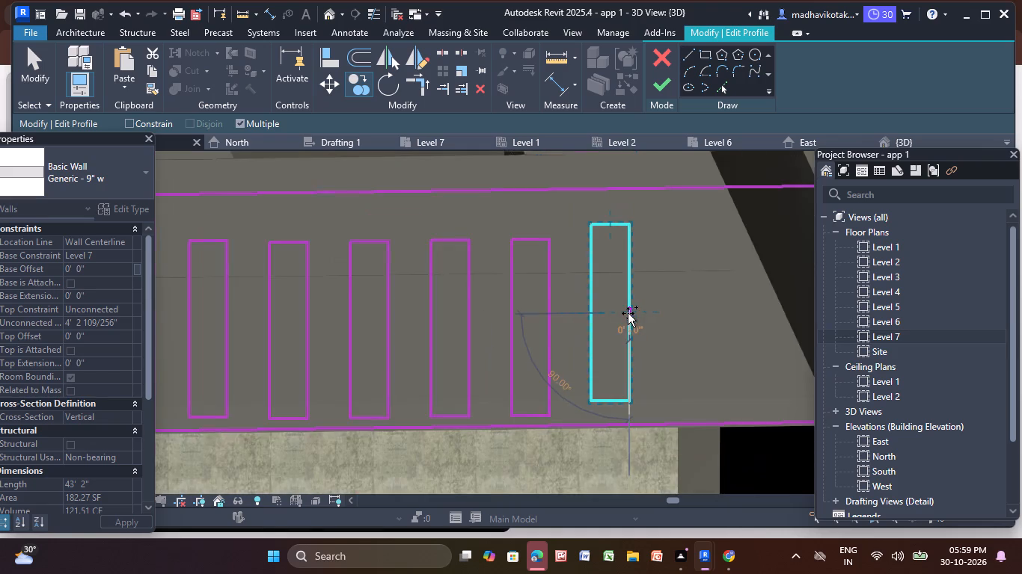
middle_drag(628, 313, 354, 370)
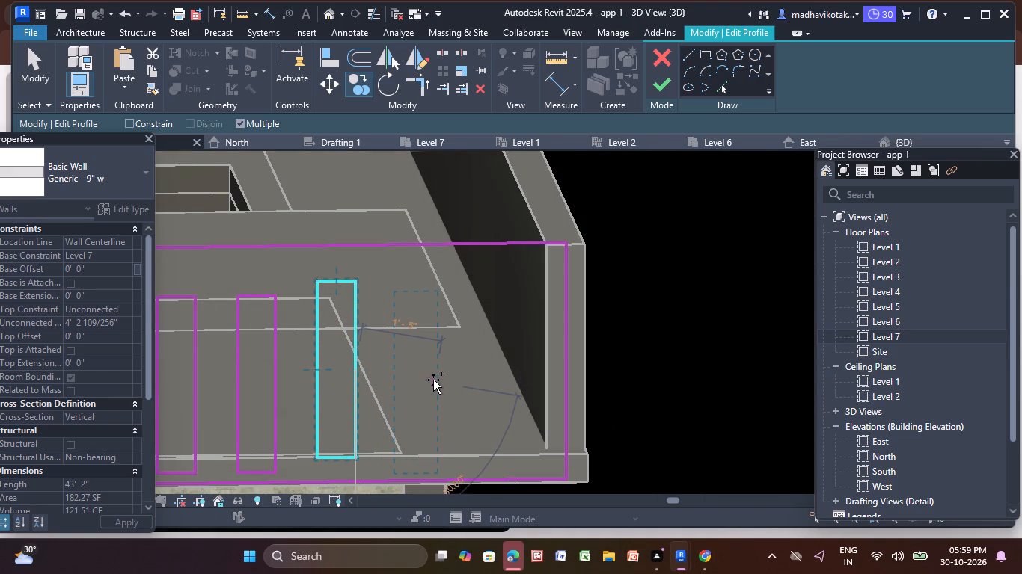
click(433, 380)
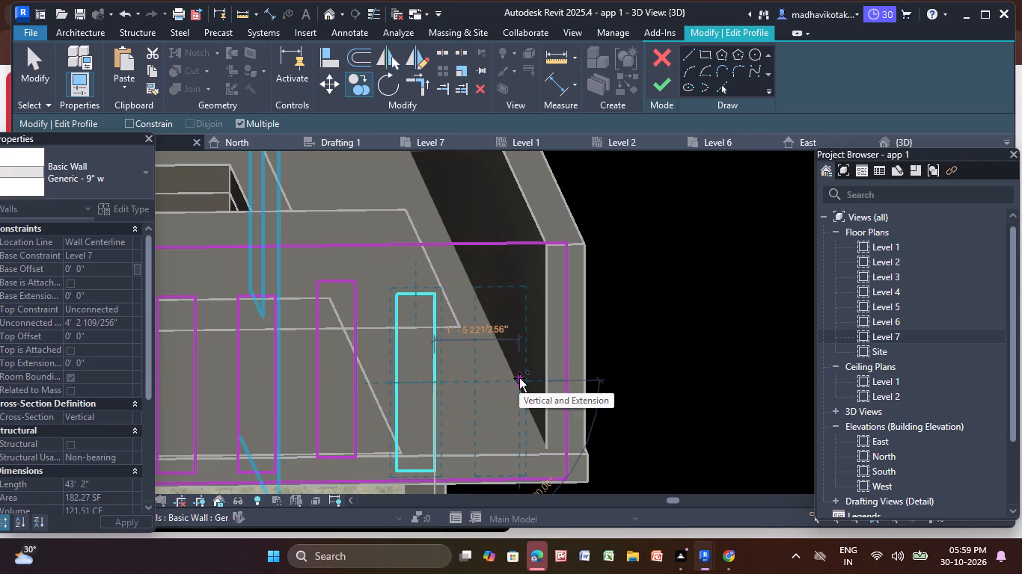
scroll(519, 378, up, 4)
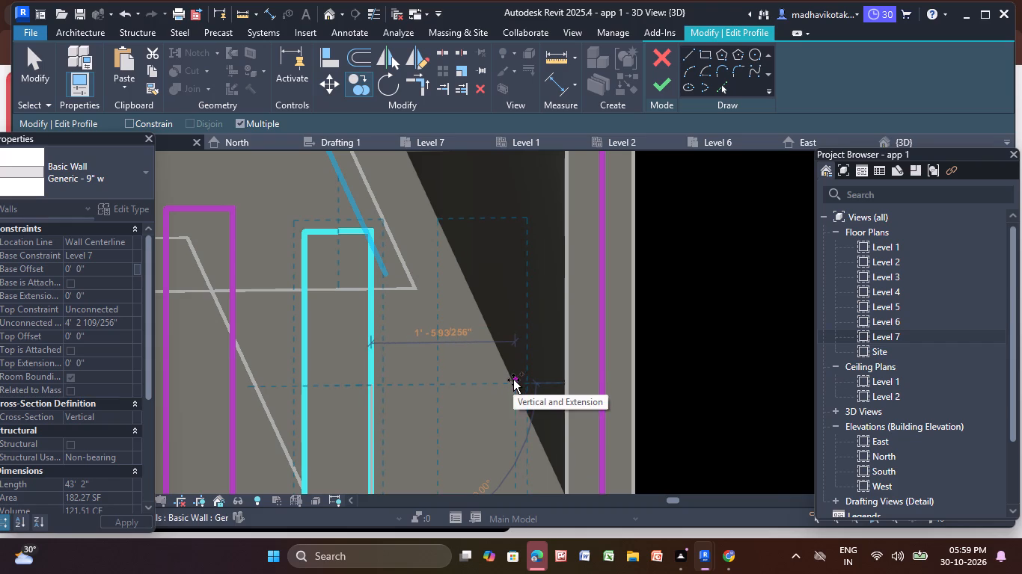
click(513, 380)
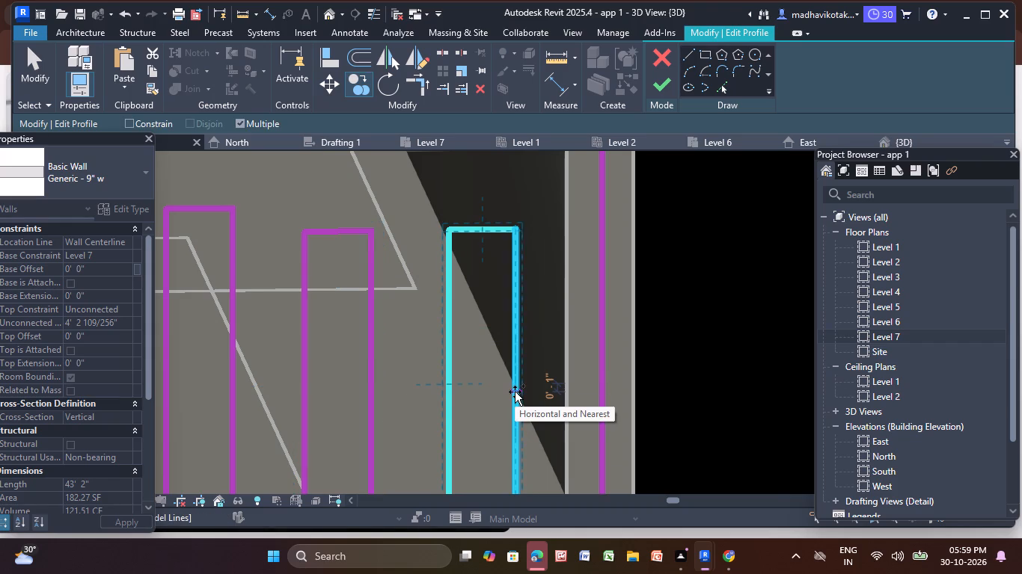
key(Escape)
key(Escape)
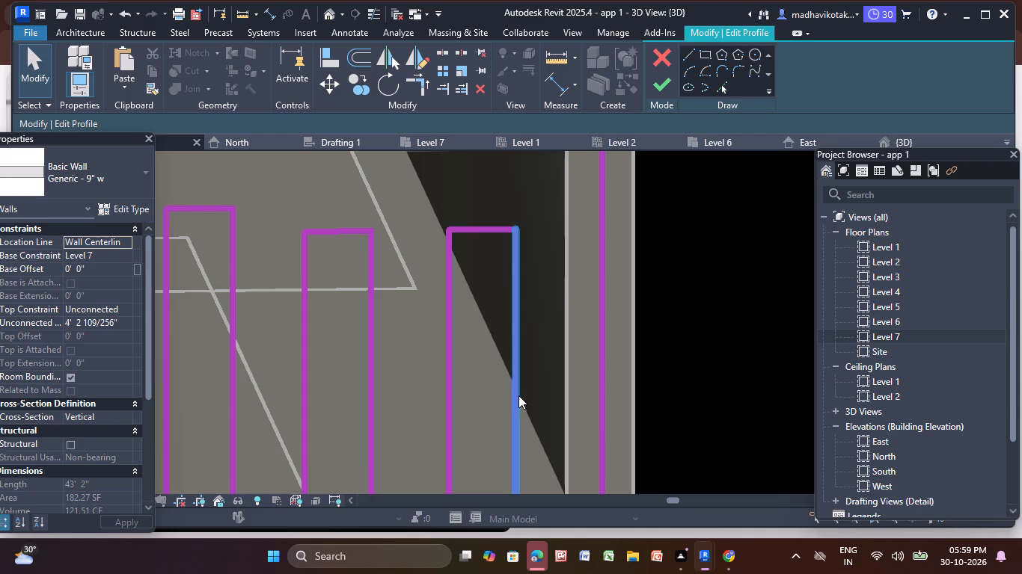
Delete the slot outline that sits higher than the row, third from the parapet's end corner.
scroll(481, 428, down, 3)
scroll(513, 409, up, 1)
scroll(534, 396, down, 4)
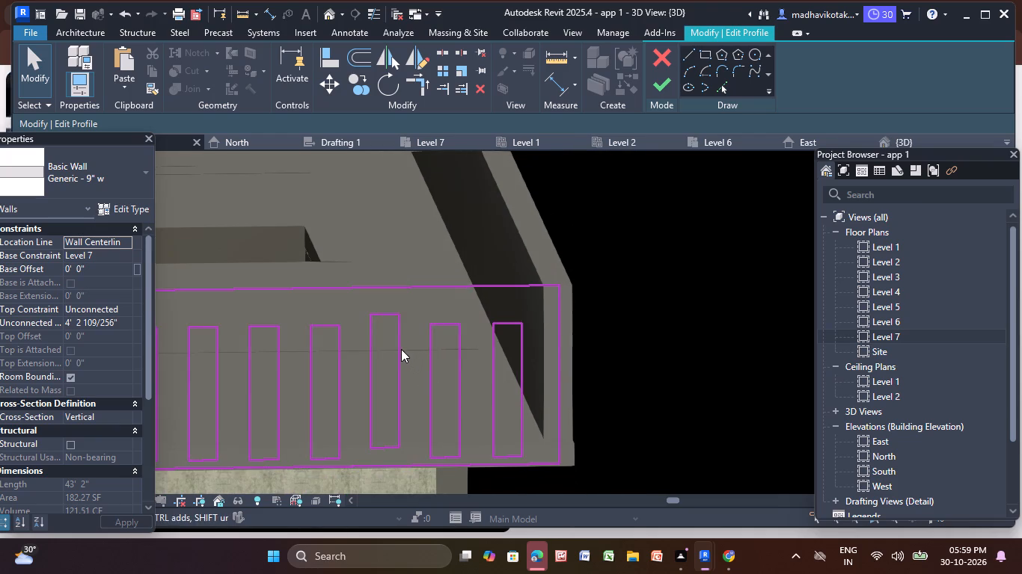
middle_drag(399, 348, 407, 304)
scroll(367, 259, up, 3)
middle_drag(407, 277, 420, 250)
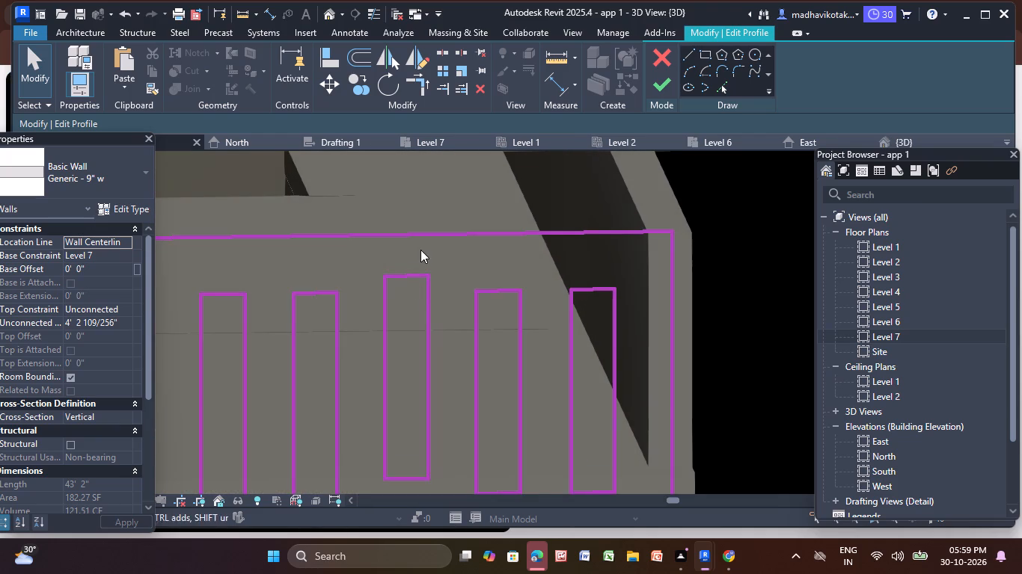
middle_drag(420, 250, 412, 229)
drag(376, 205, 459, 357)
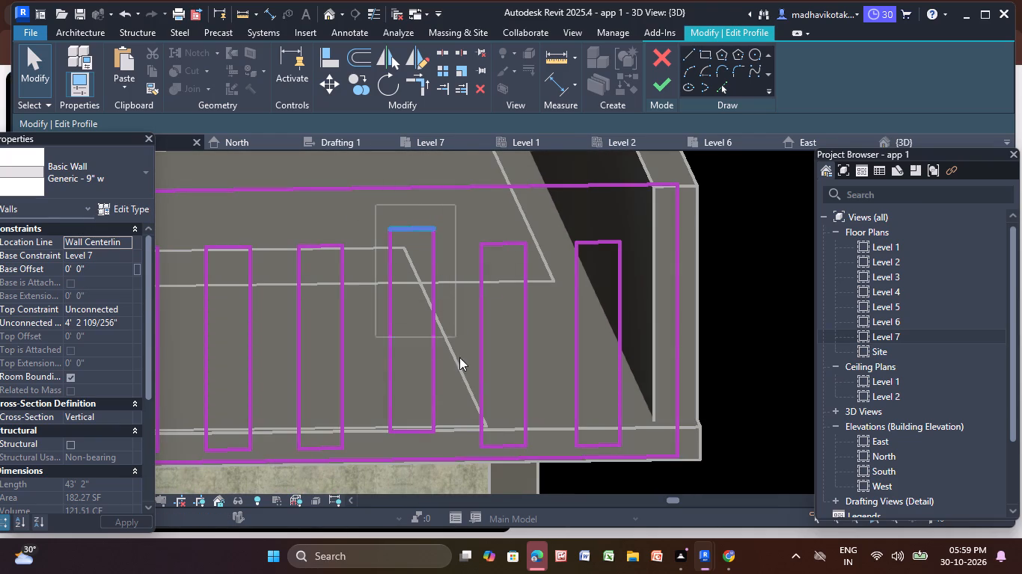
drag(459, 357, 457, 461)
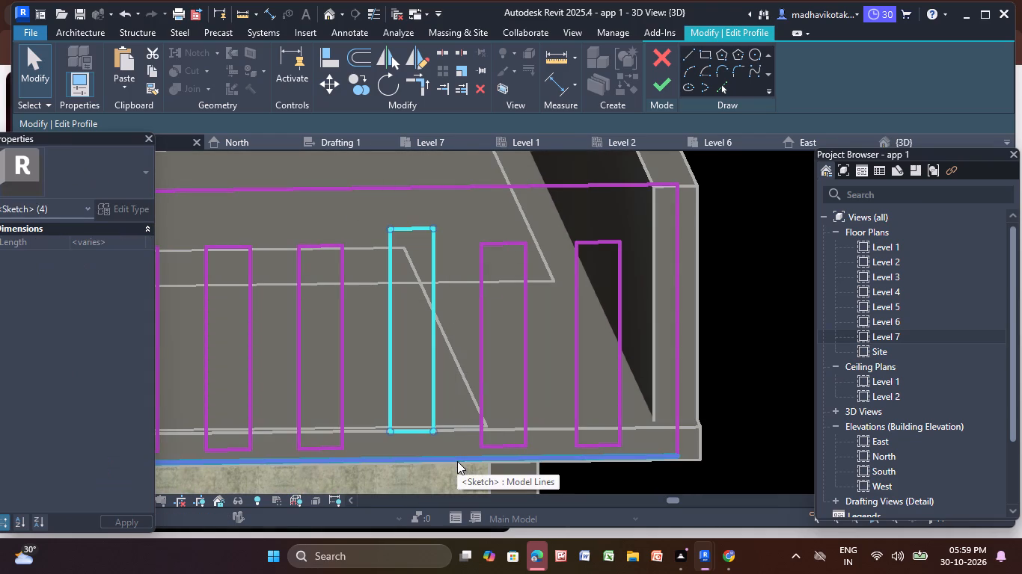
key(Delete)
Copy the neighbouring aligned slot outline about 1 ft 5 in along the wall into the gap, level with the row.
drag(281, 225, 281, 224)
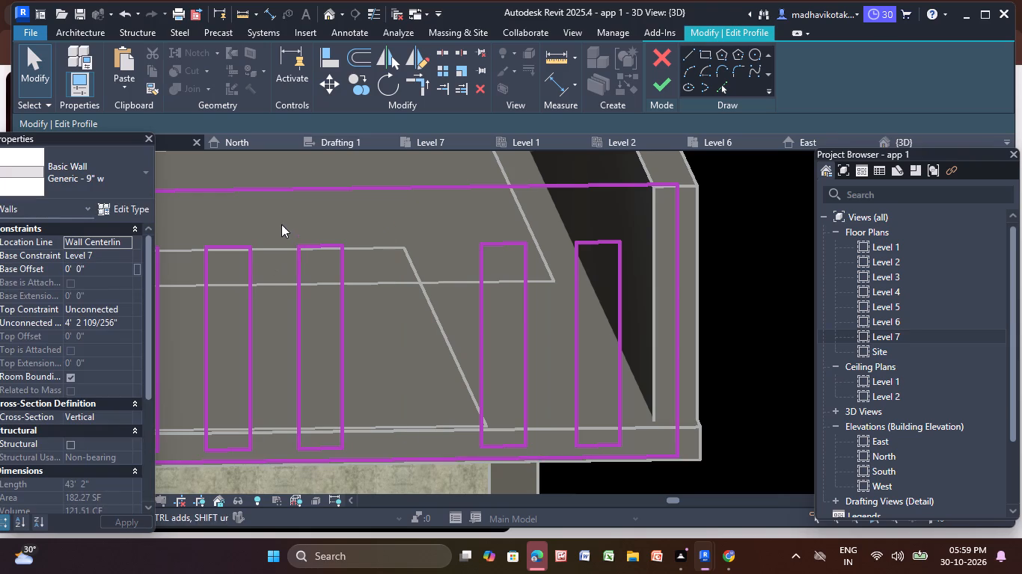
drag(281, 224, 386, 477)
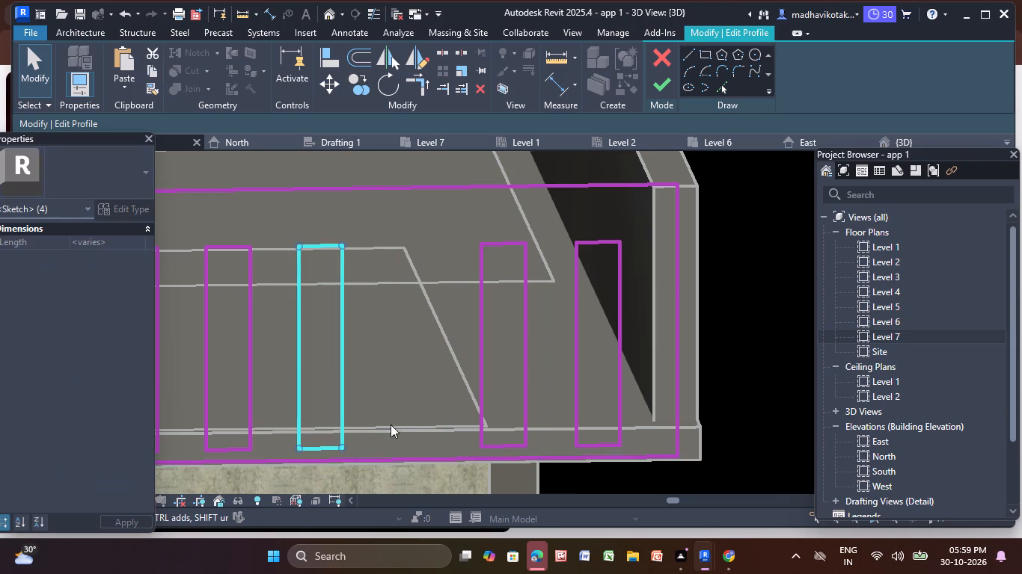
click(361, 87)
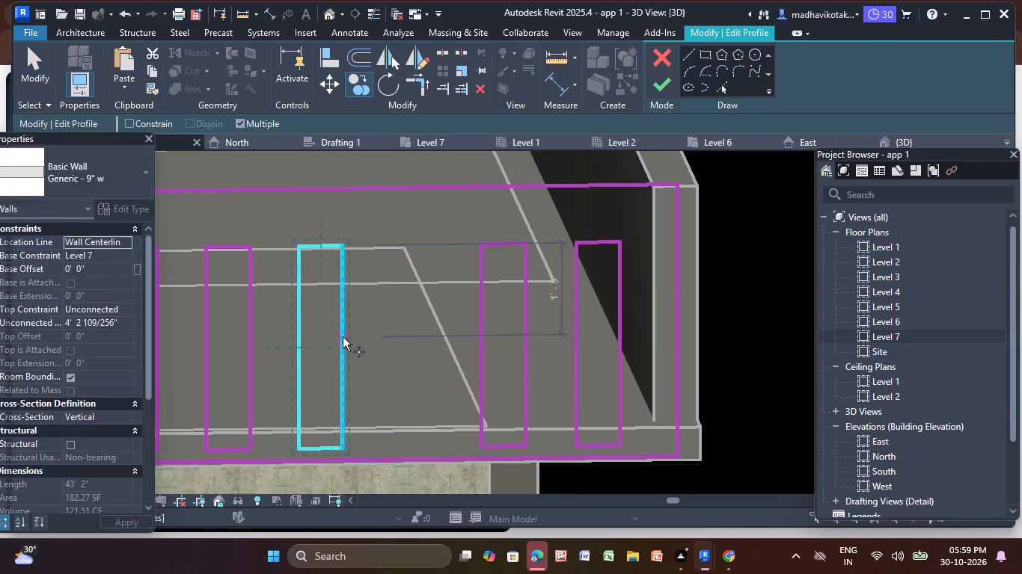
click(344, 344)
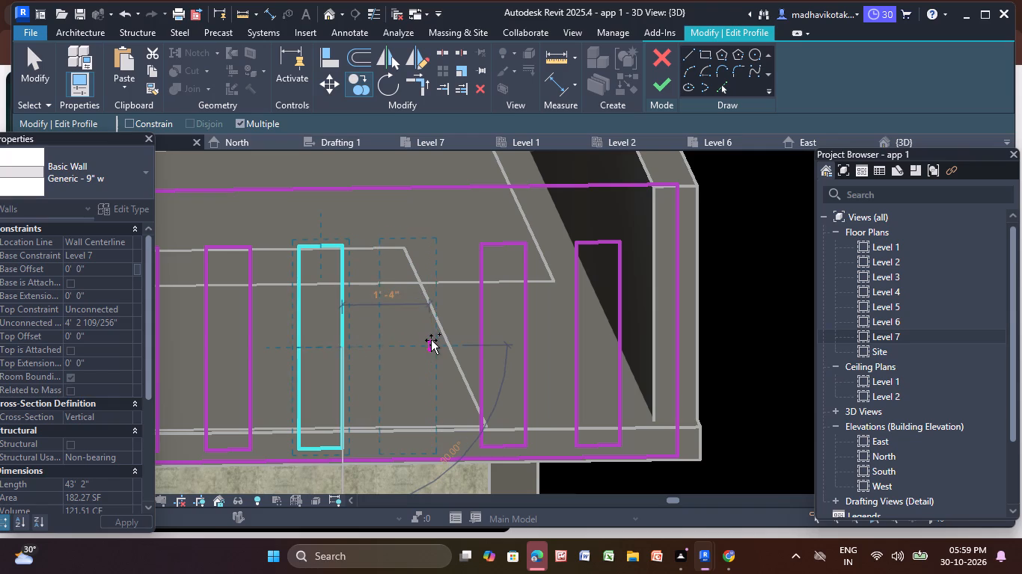
scroll(432, 340, up, 3)
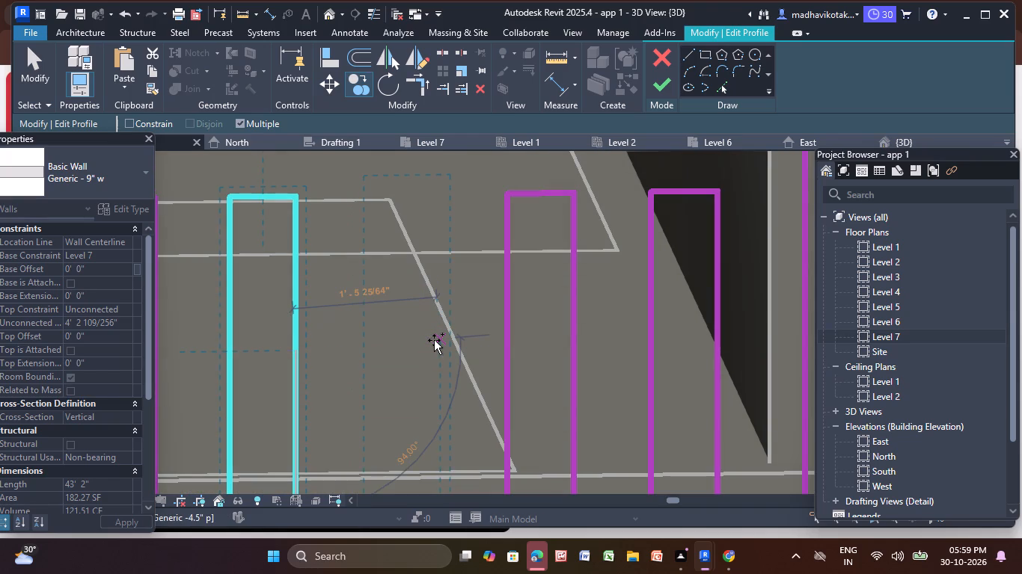
scroll(434, 340, up, 4)
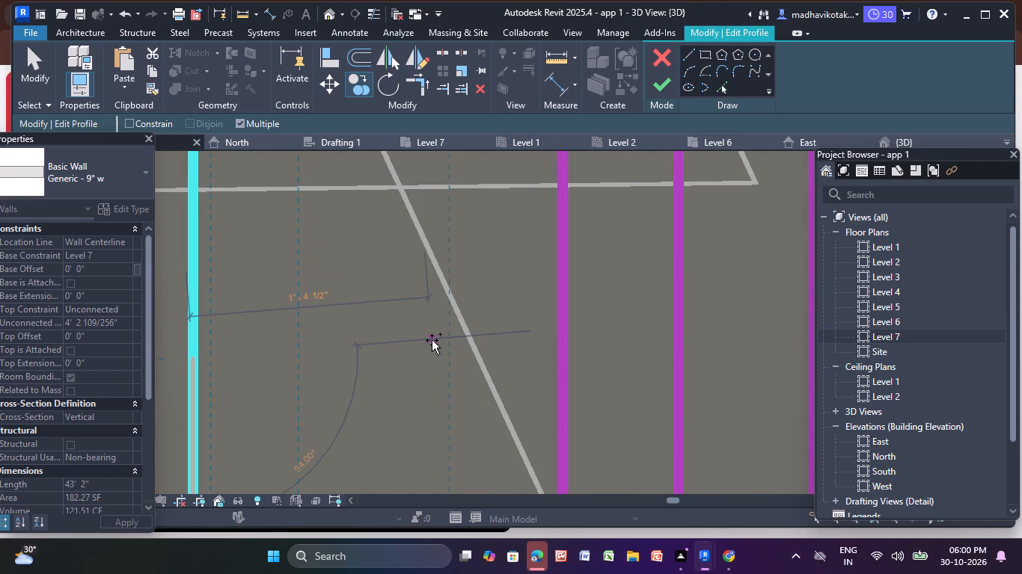
scroll(437, 343, up, 4)
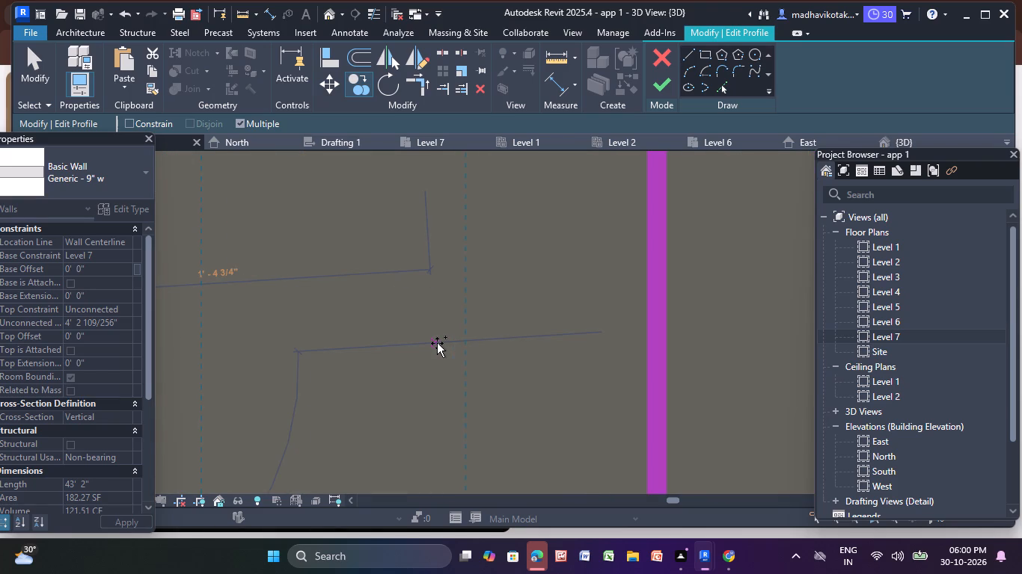
click(442, 344)
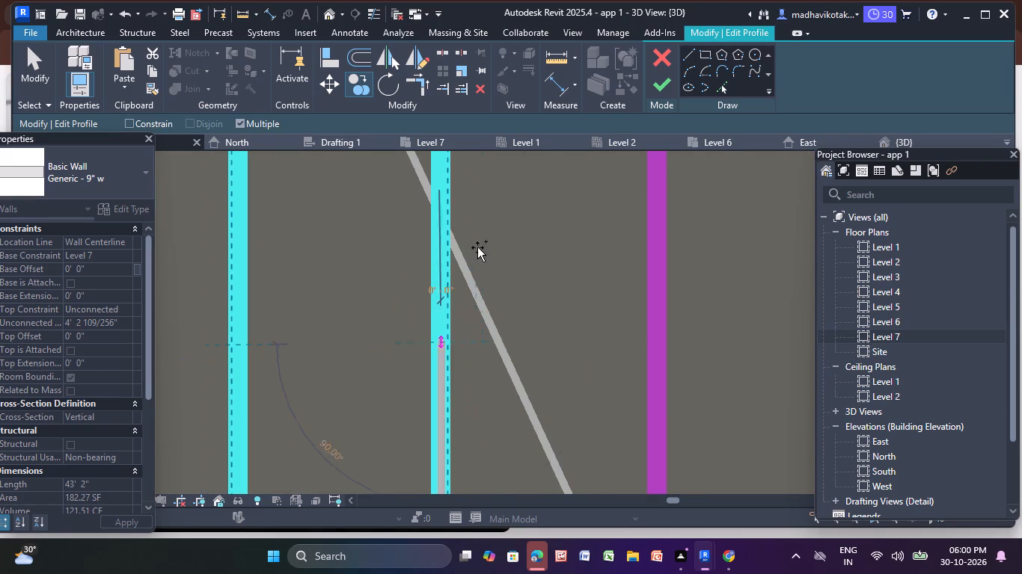
scroll(577, 243, down, 4)
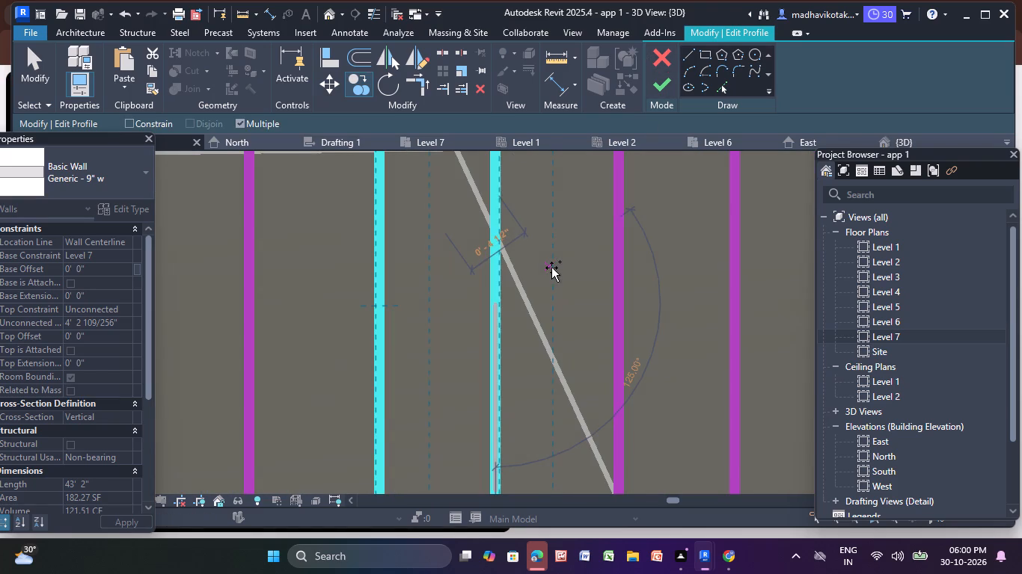
key(Escape)
scroll(557, 218, down, 2)
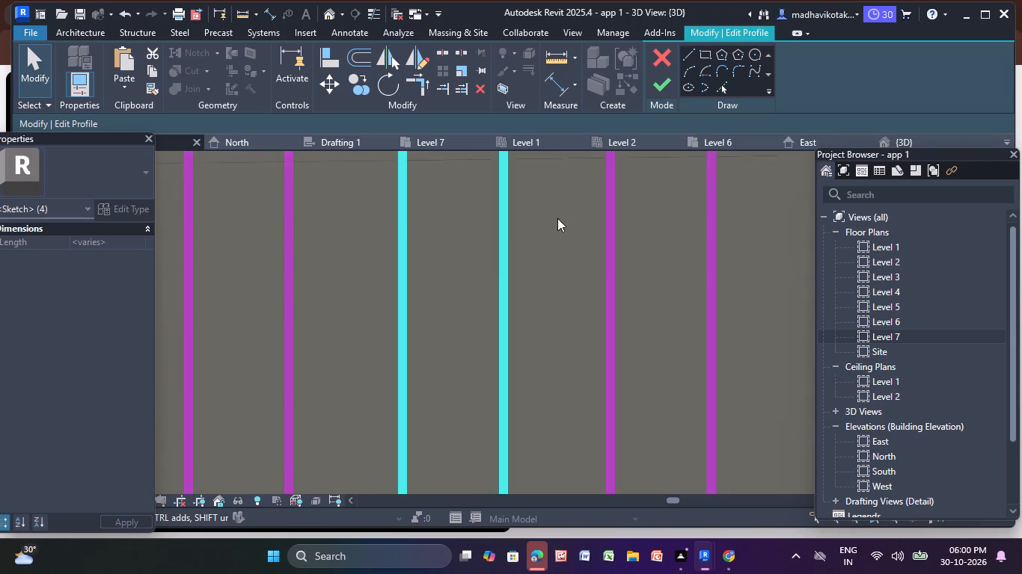
scroll(557, 218, down, 8)
middle_drag(542, 324, 522, 374)
scroll(522, 374, up, 1)
Finish the parapet's profile edit so the slot outlines are cut through the wall, and deselect the wall.
click(661, 80)
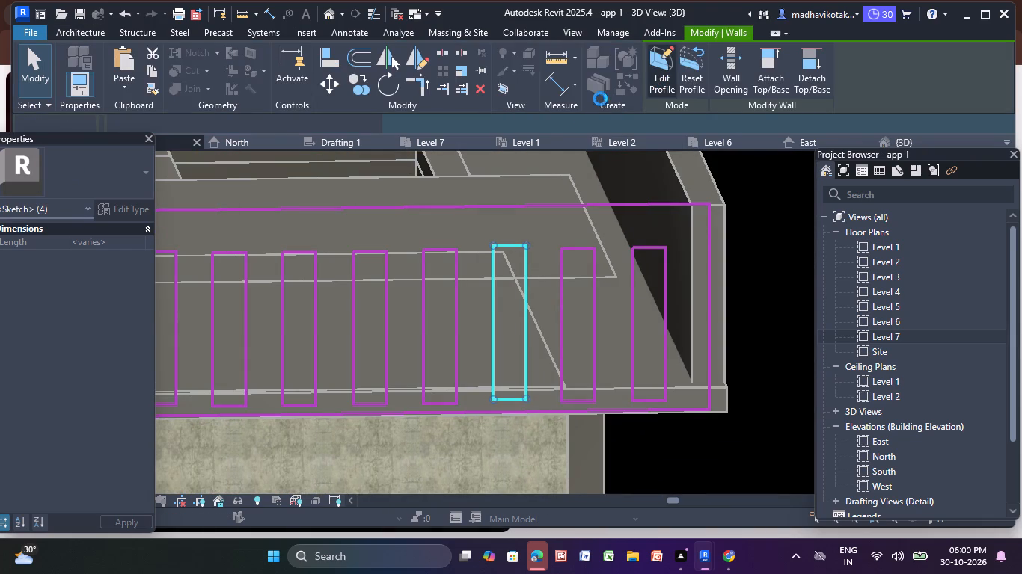
scroll(466, 213, down, 6)
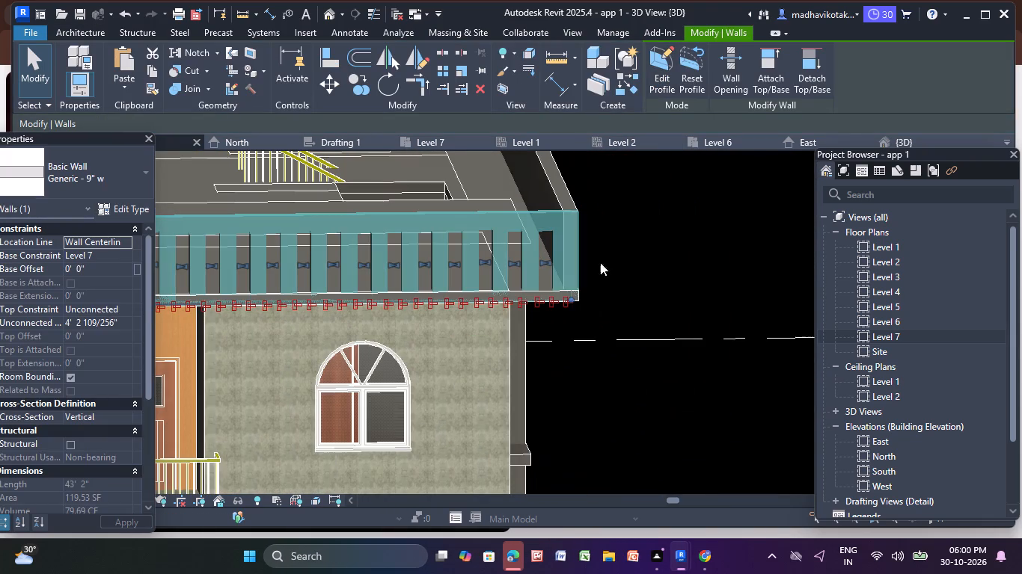
key(Escape)
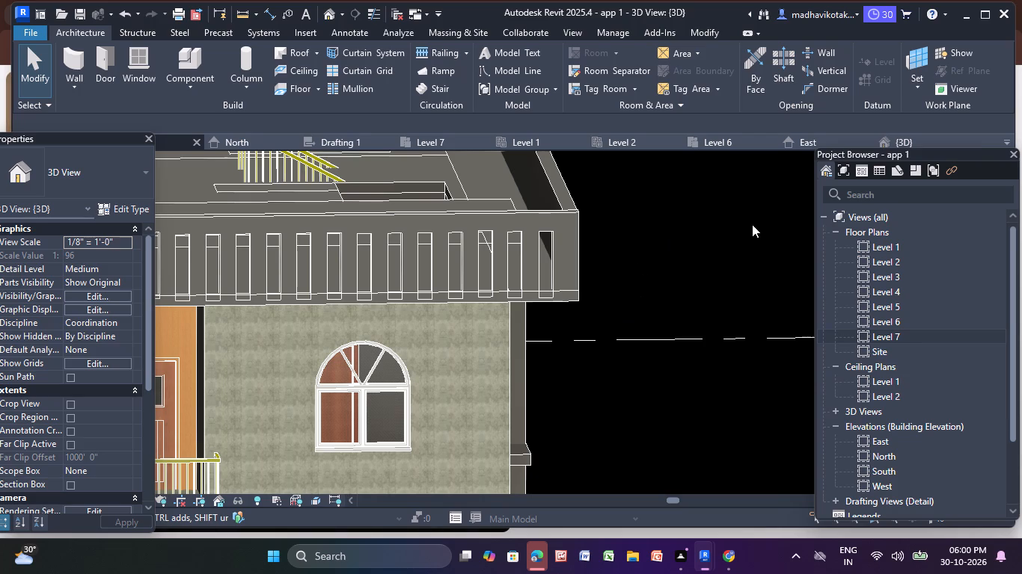
Open the profile of the long solid Level 7 parapet wall above the orange and dark brown facade for editing.
scroll(752, 224, down, 5)
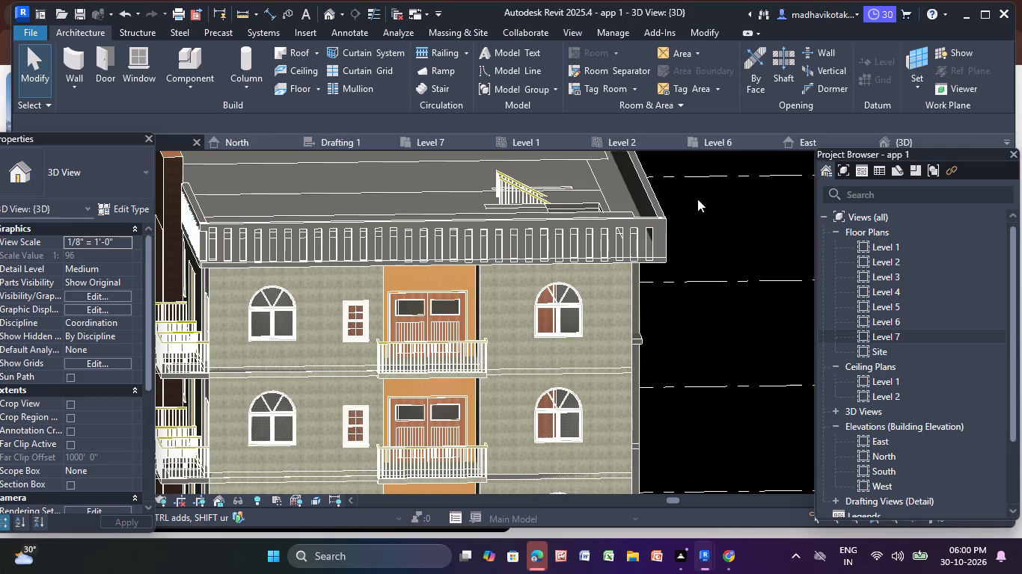
shift+middle_drag(684, 215, 488, 222)
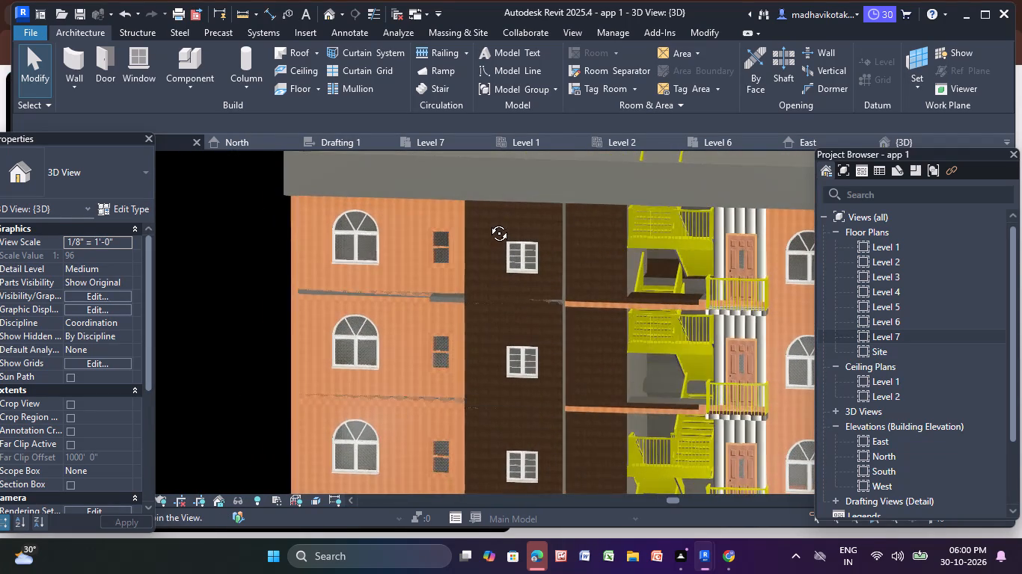
shift+middle_drag(488, 222, 492, 217)
scroll(492, 217, down, 4)
middle_drag(492, 217, 467, 253)
scroll(447, 244, up, 2)
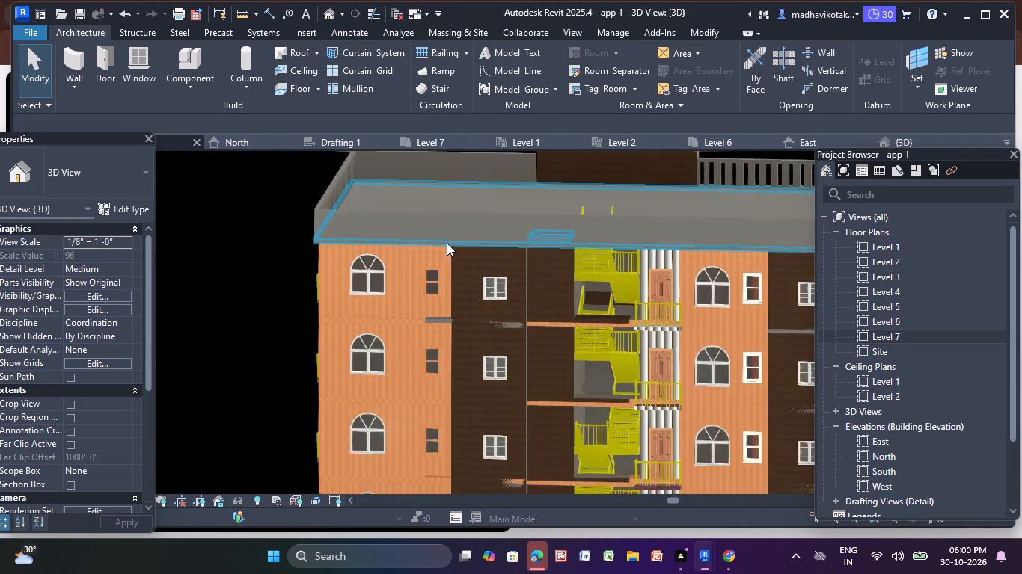
scroll(447, 243, up, 1)
middle_drag(451, 209, 356, 293)
shift+middle_drag(354, 294, 293, 317)
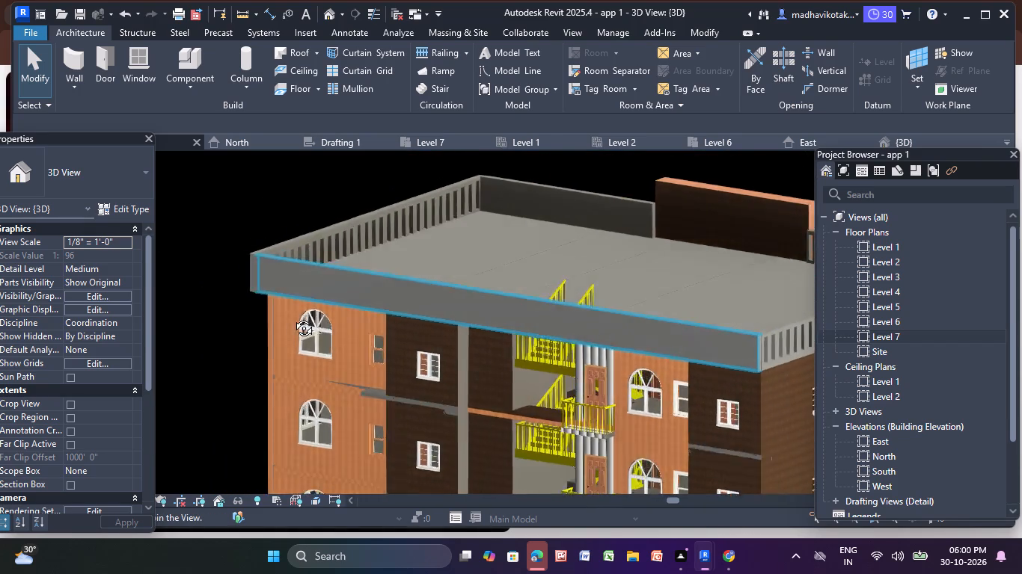
shift+middle_drag(293, 317, 424, 371)
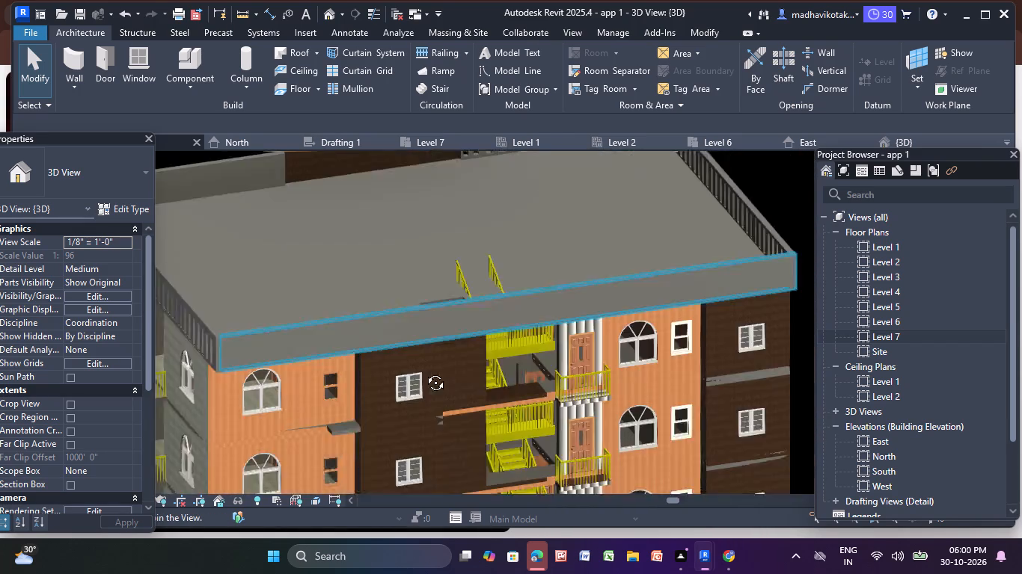
shift+middle_drag(424, 371, 369, 306)
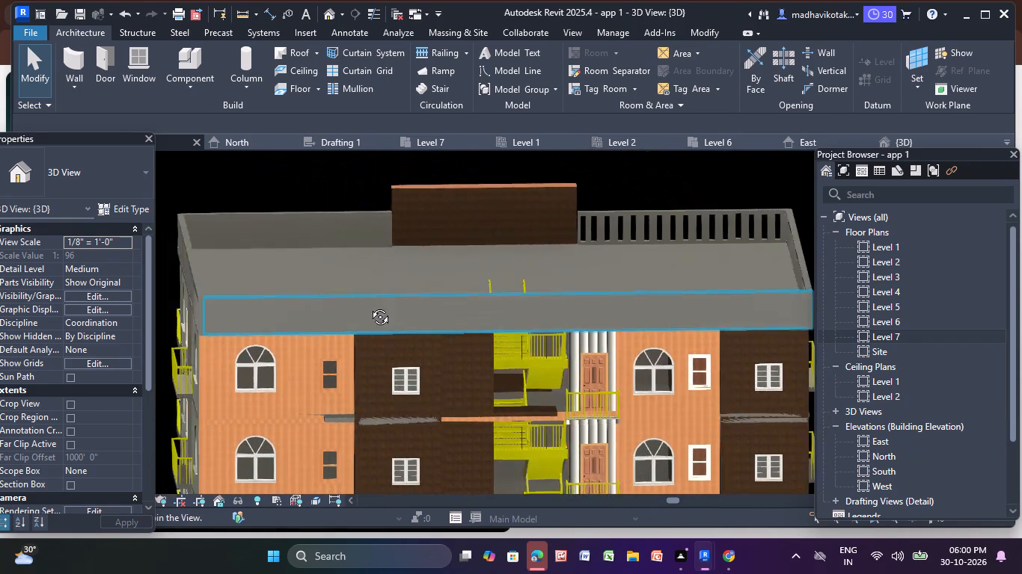
shift+middle_drag(369, 306, 355, 303)
scroll(294, 313, up, 4)
middle_drag(297, 314, 406, 280)
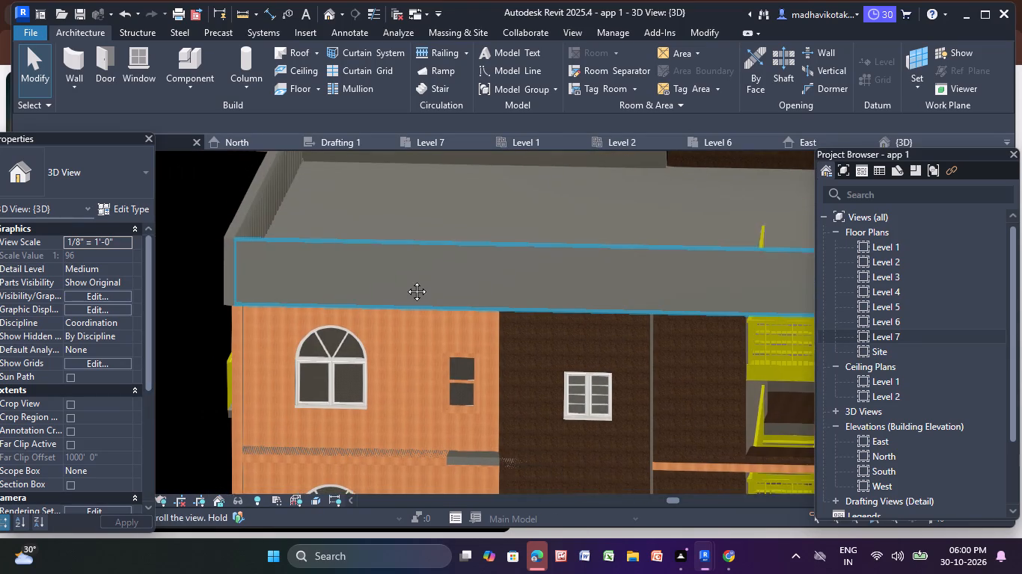
middle_drag(406, 280, 409, 277)
click(409, 277)
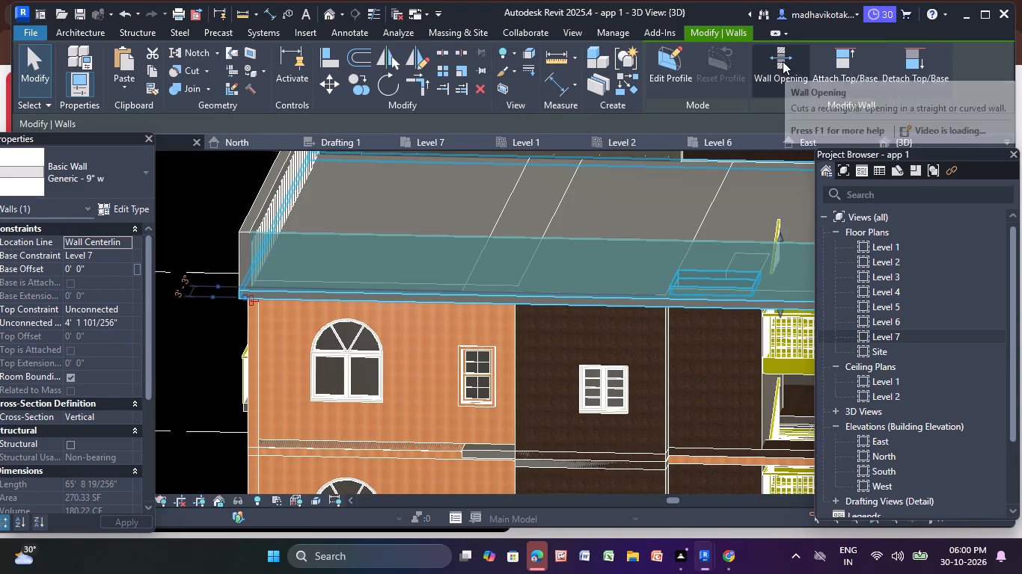
drag(783, 61, 667, 87)
click(659, 67)
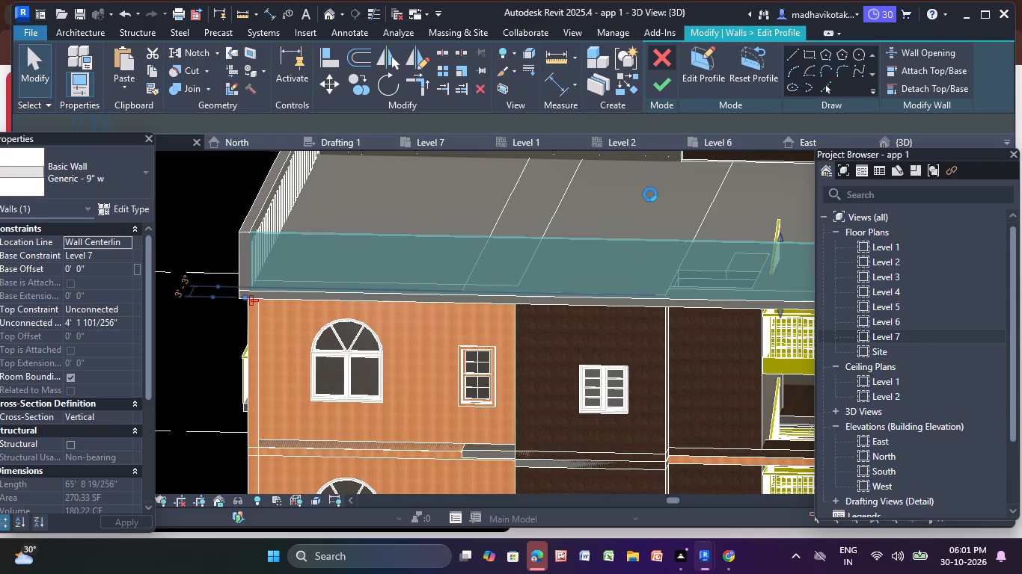
click(597, 264)
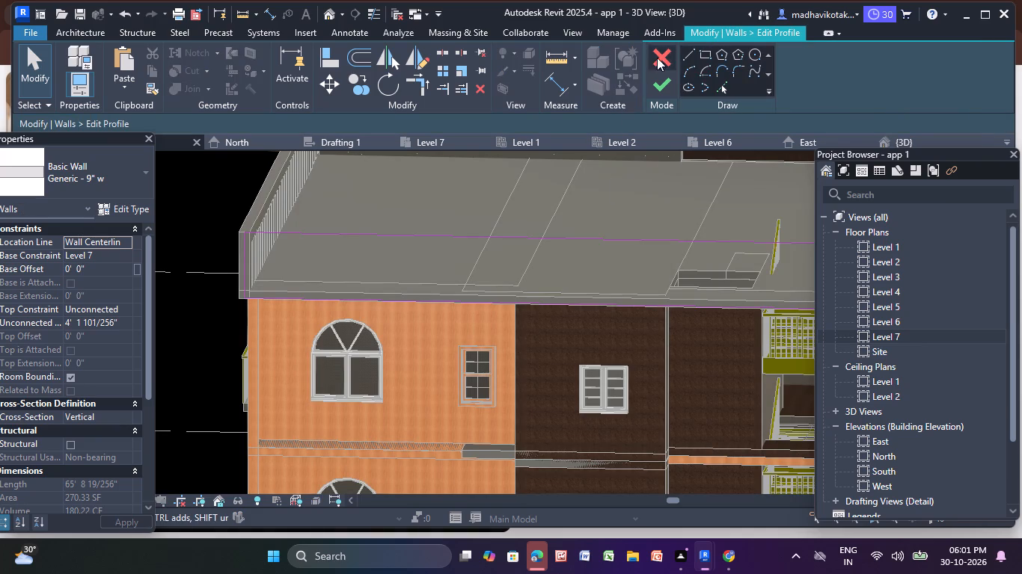
Sketch a narrow vertical rectangular slot outline about 3 ft 4 in high inside the parapet profile, beside the corner above the orange wall.
click(705, 50)
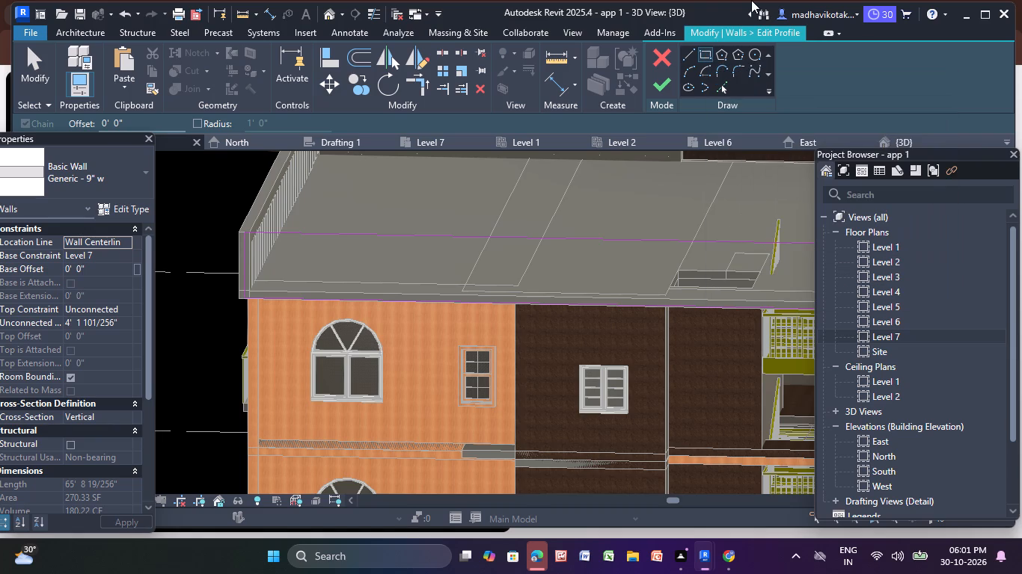
scroll(245, 256, up, 4)
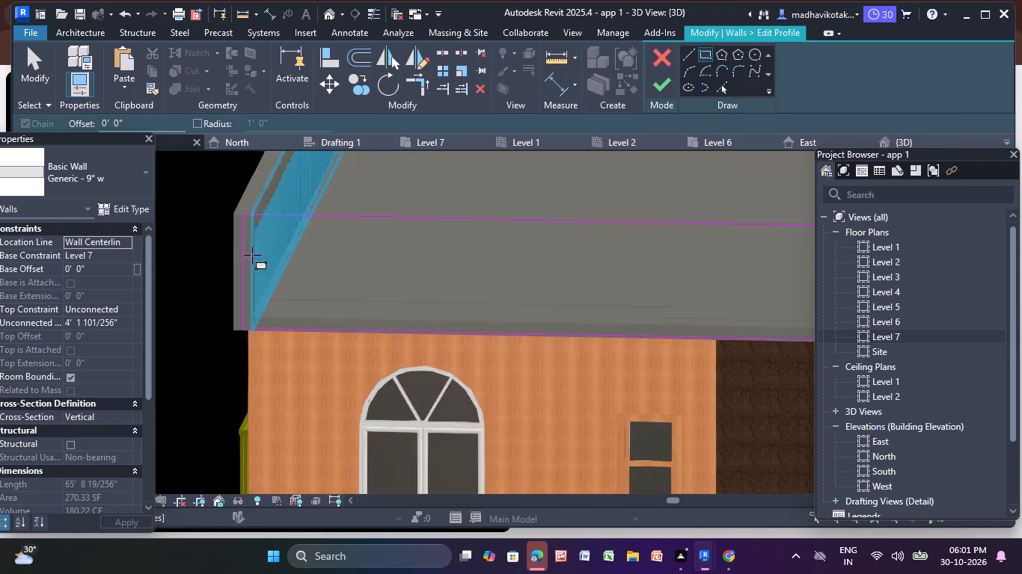
scroll(252, 255, up, 2)
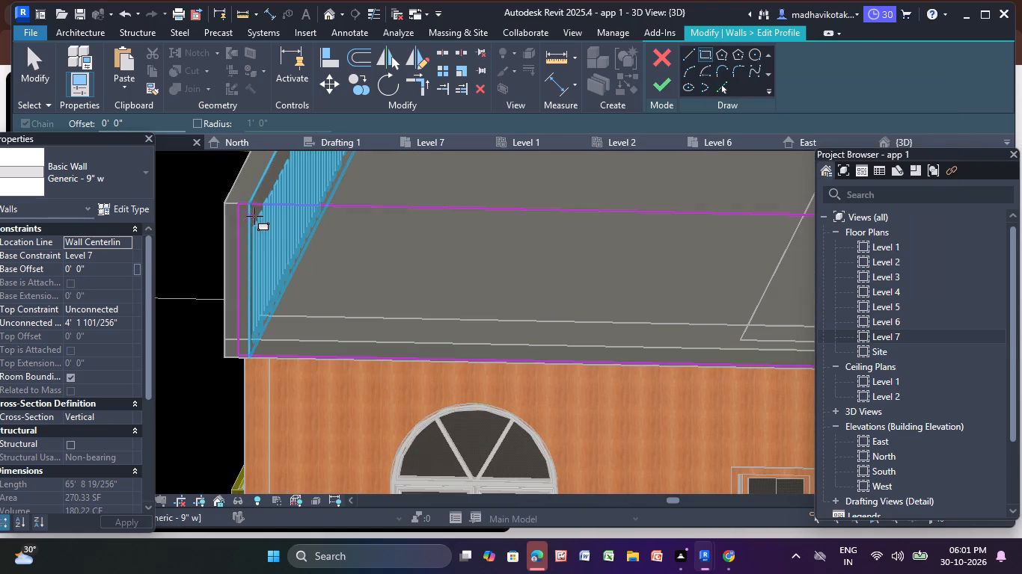
click(257, 214)
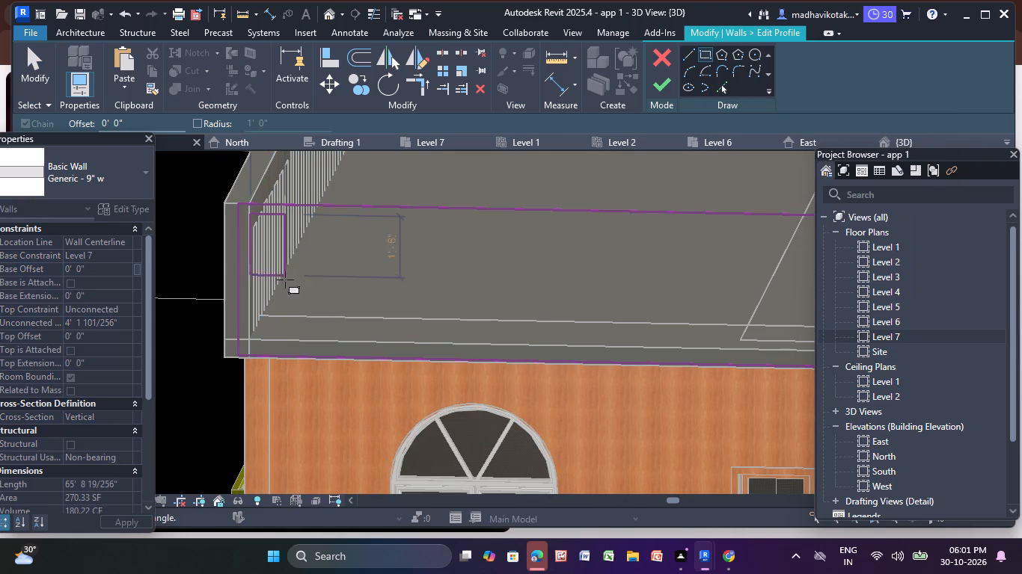
click(284, 338)
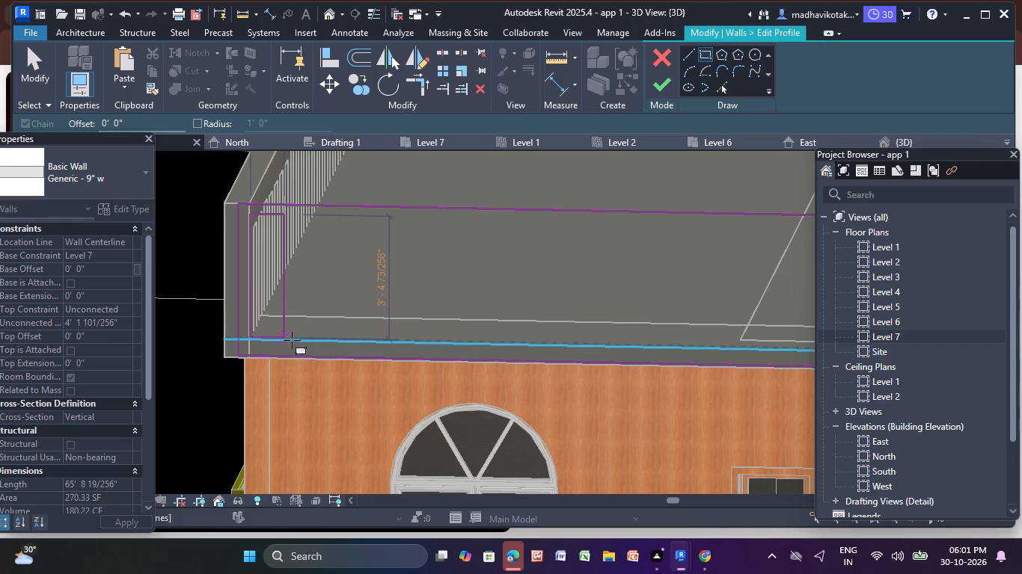
key(Escape)
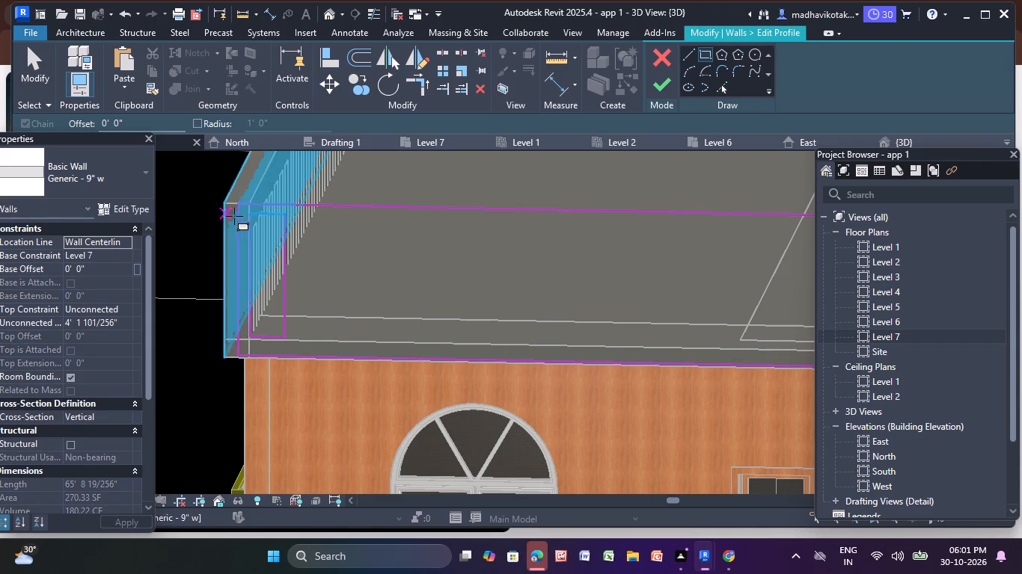
key(Escape)
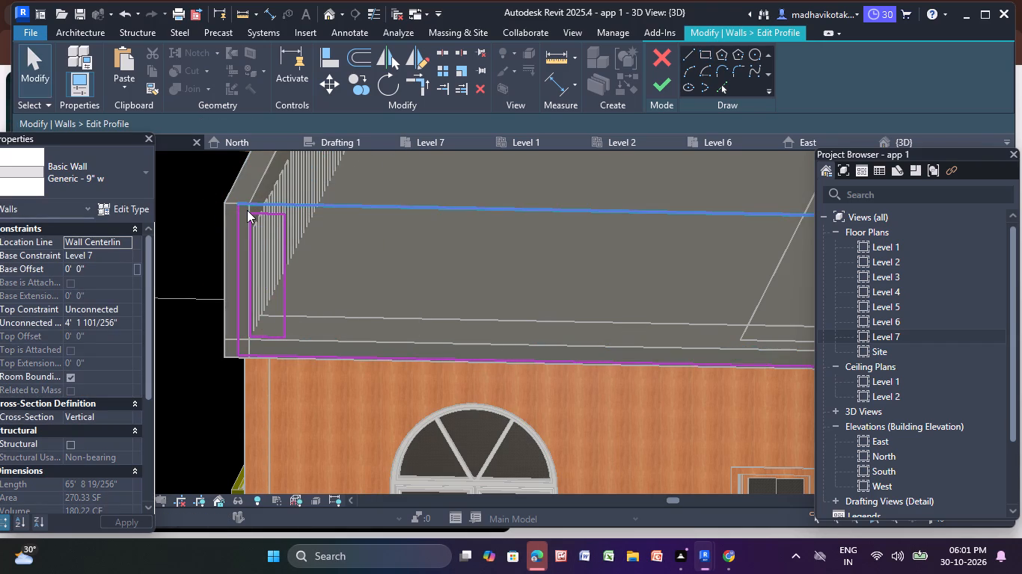
middle_drag(230, 271, 228, 259)
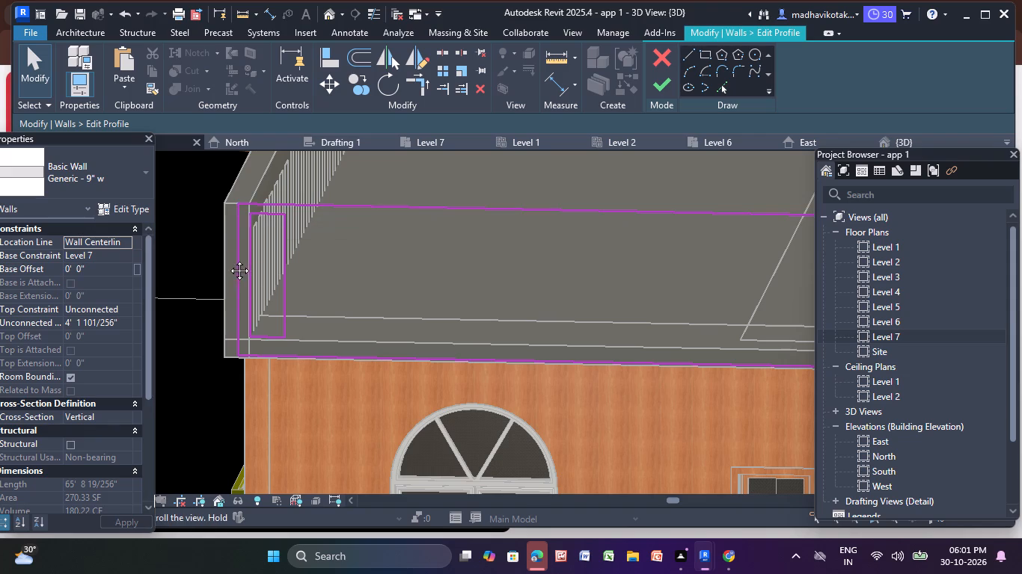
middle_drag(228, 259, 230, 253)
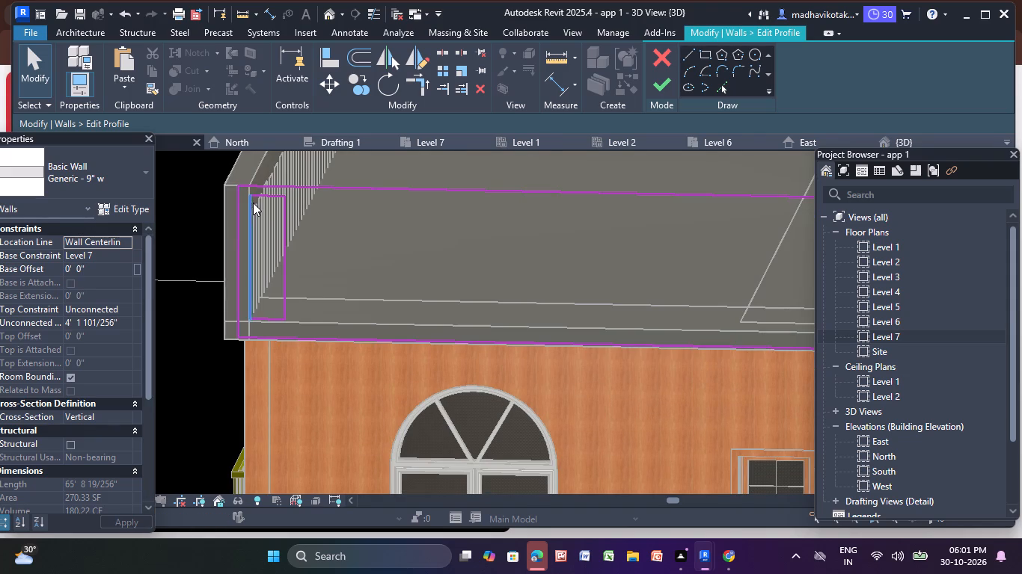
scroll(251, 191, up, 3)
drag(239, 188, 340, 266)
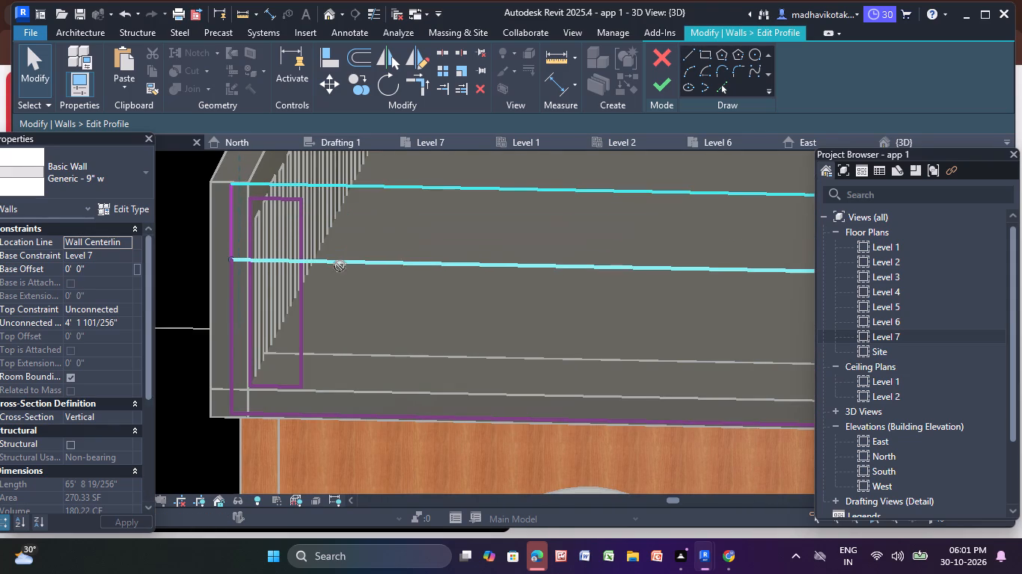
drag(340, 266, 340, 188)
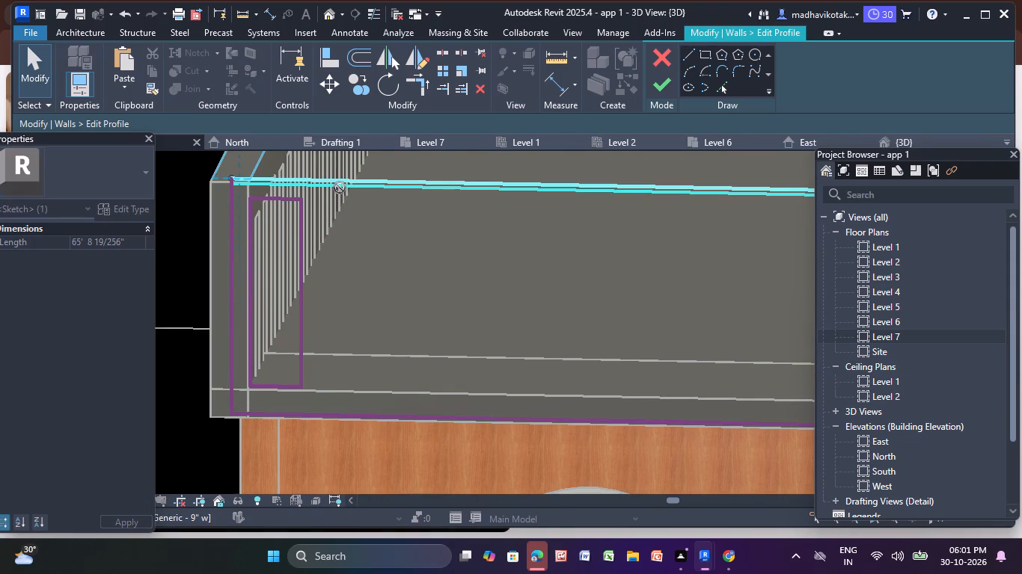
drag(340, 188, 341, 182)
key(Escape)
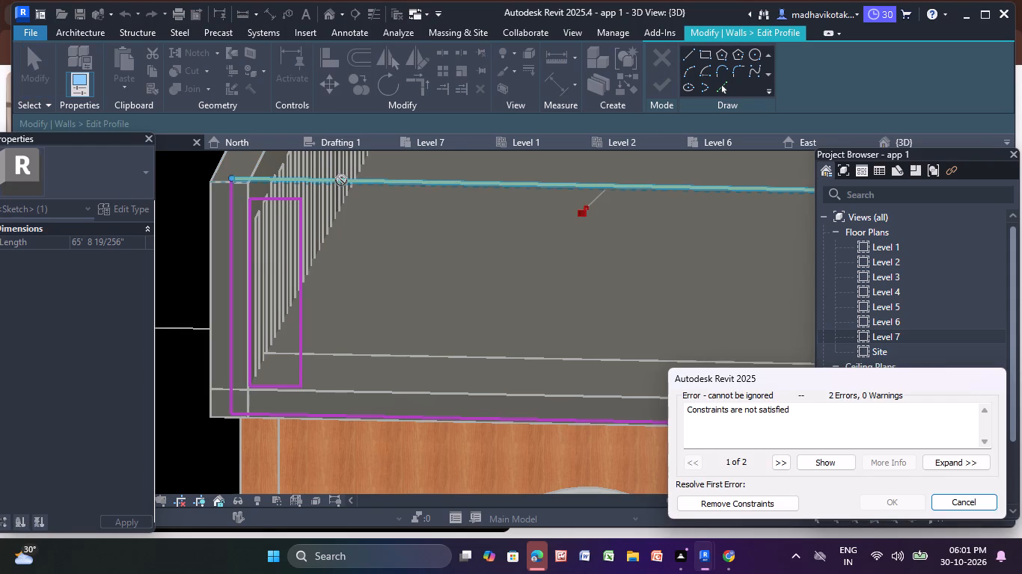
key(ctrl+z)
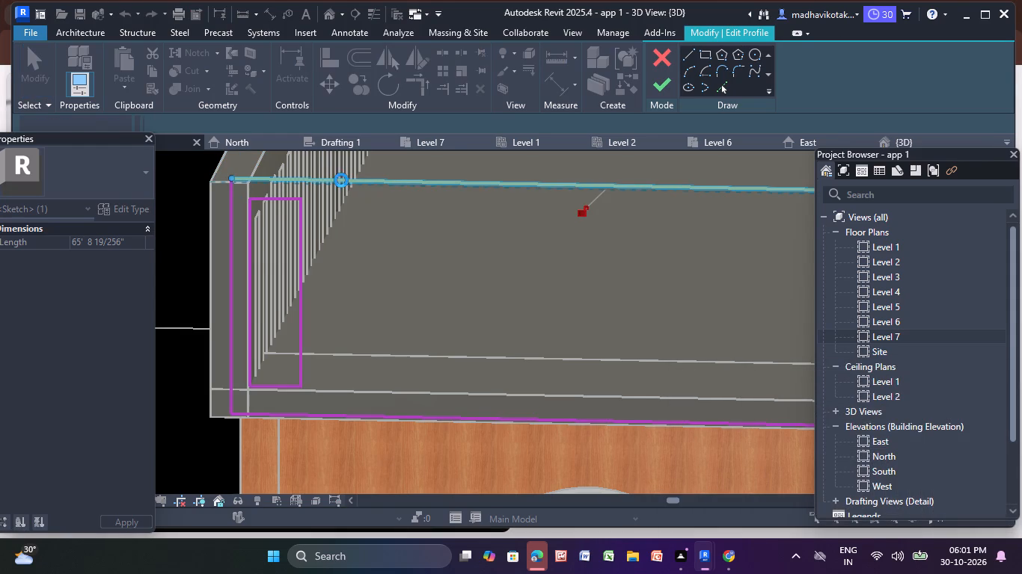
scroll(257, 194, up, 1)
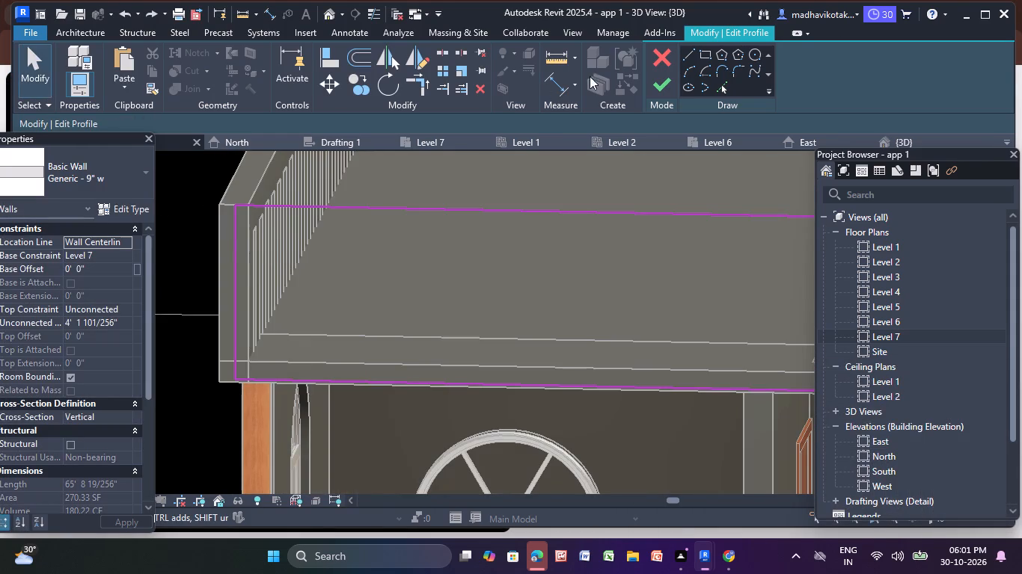
Sketch a narrow vertical slot outline about 3 ft 4 in high inside the parapet profile, beside the corner above the orange wall.
click(705, 55)
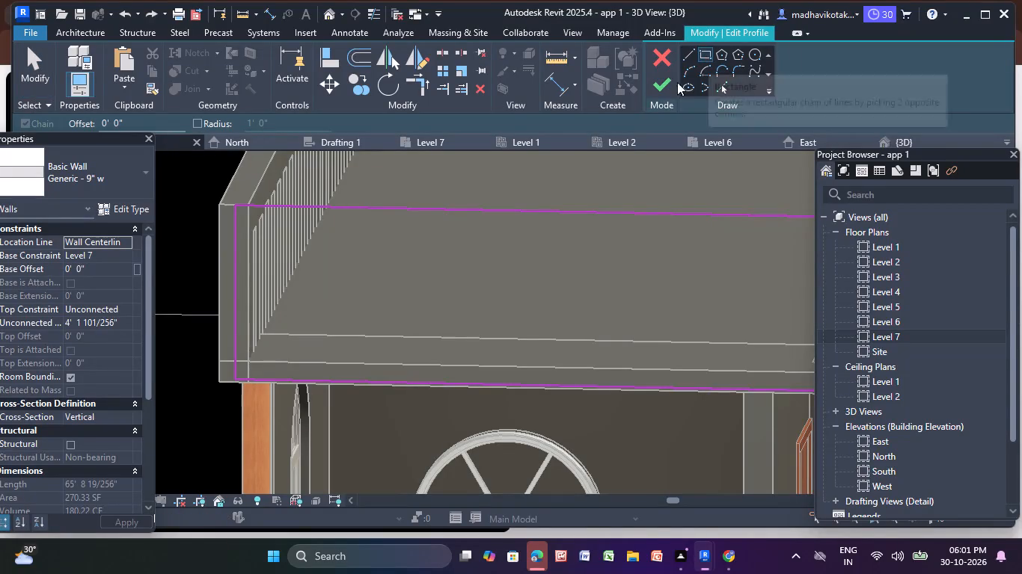
click(254, 218)
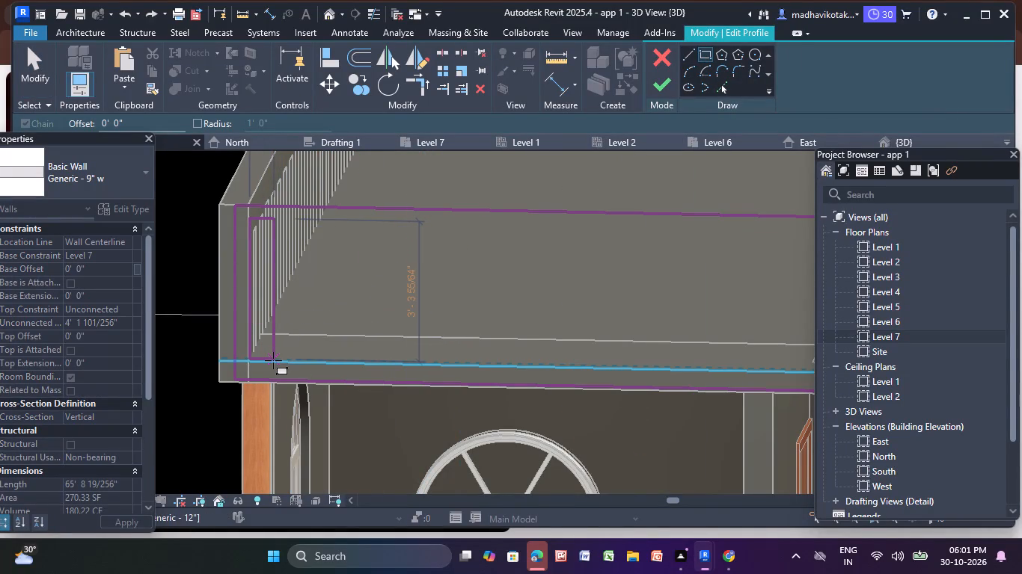
click(283, 362)
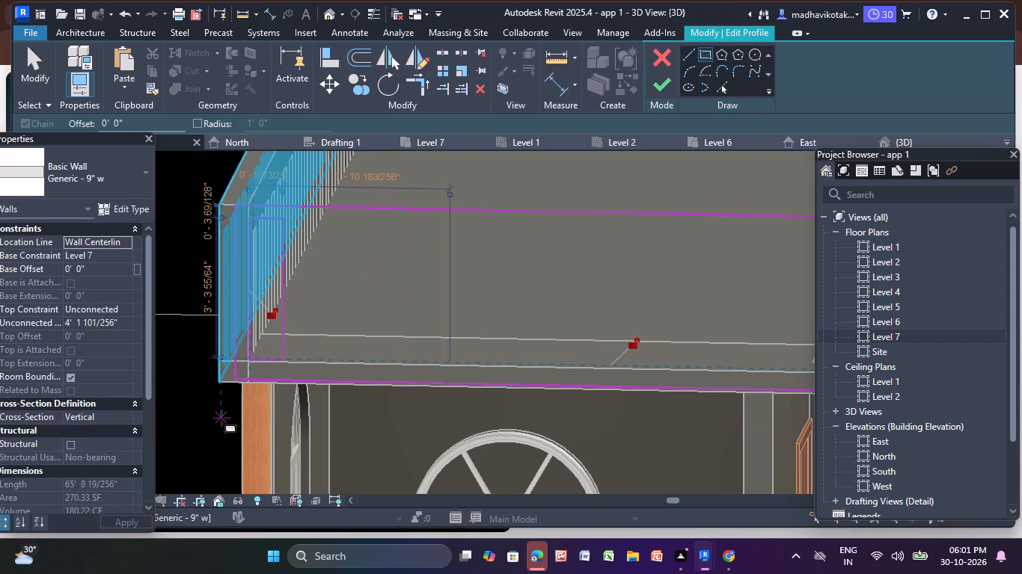
key(Escape)
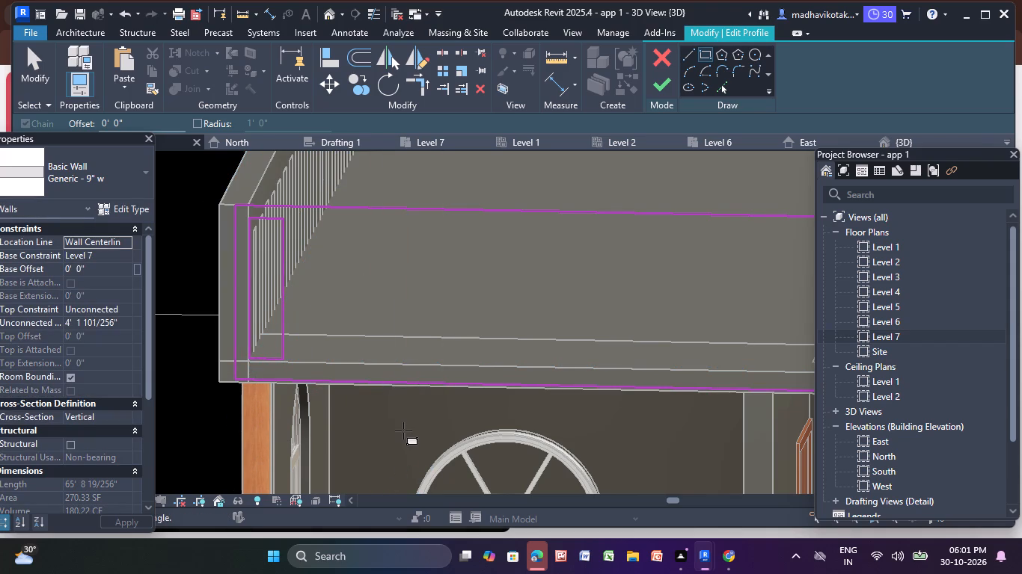
key(Escape)
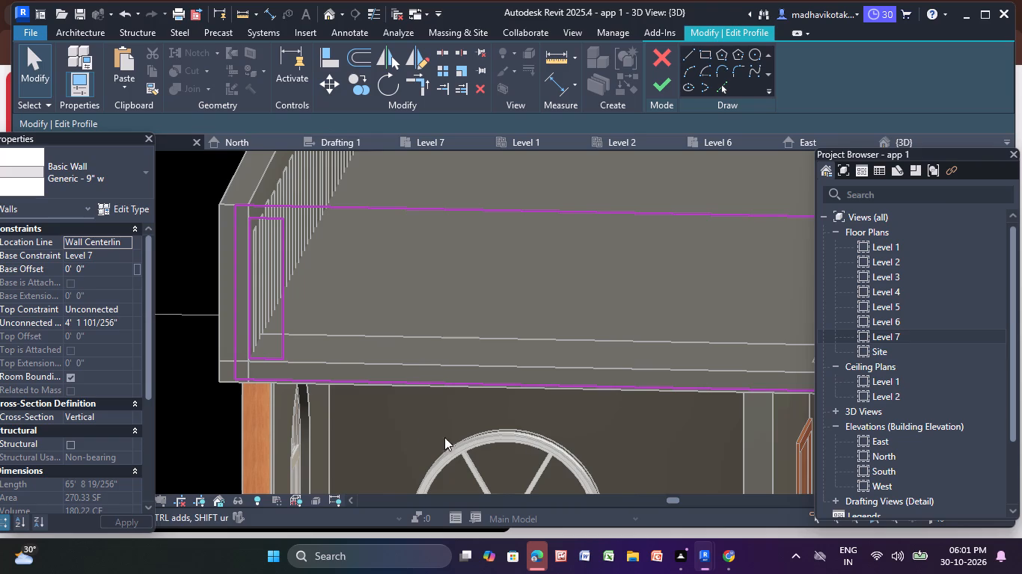
Start a multiple copy of the corner slot outline and place two copies along the parapet, each about 1 ft 5 in from the last.
scroll(241, 223, up, 3)
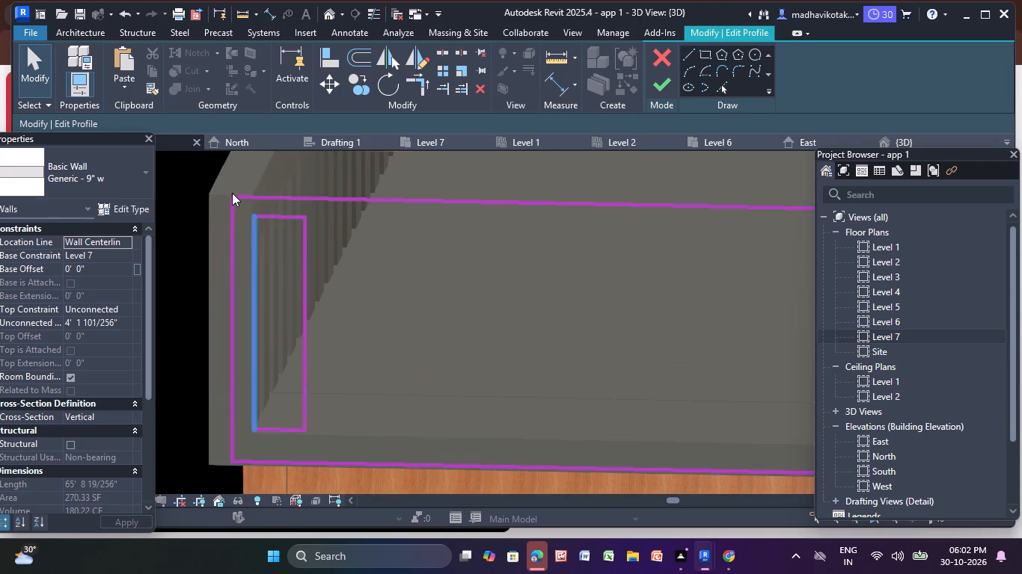
drag(242, 206, 370, 395)
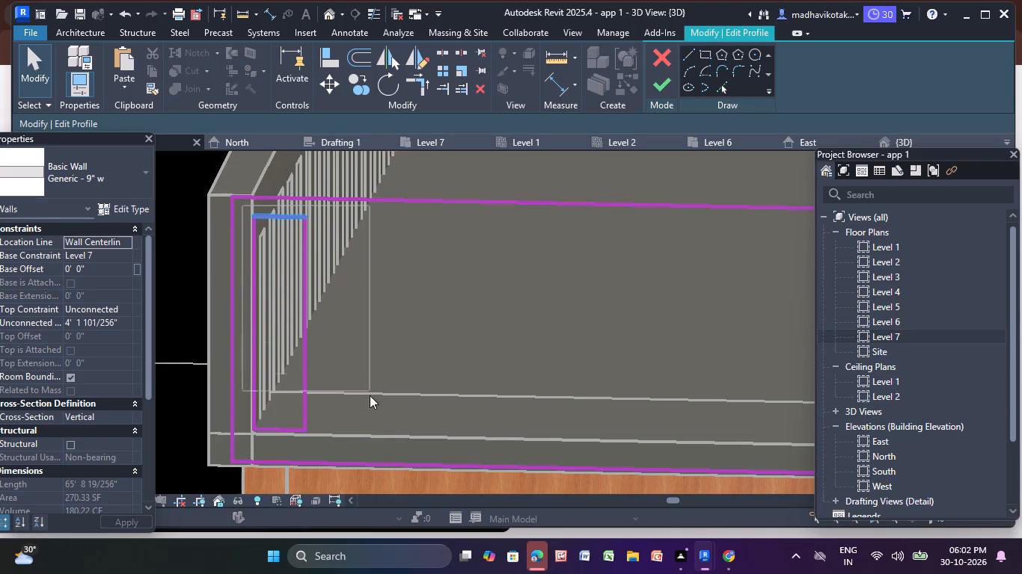
drag(370, 395, 367, 442)
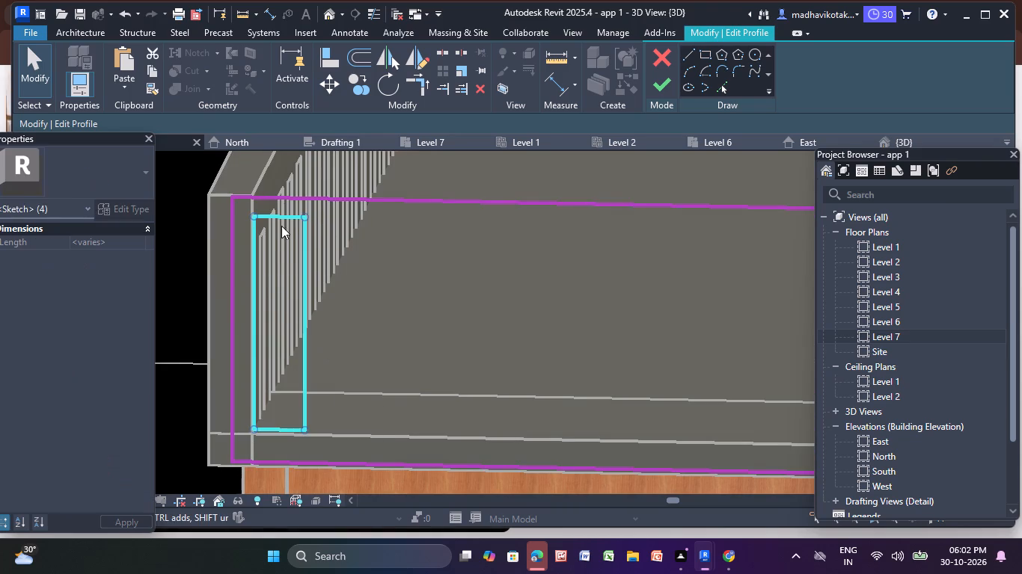
click(359, 88)
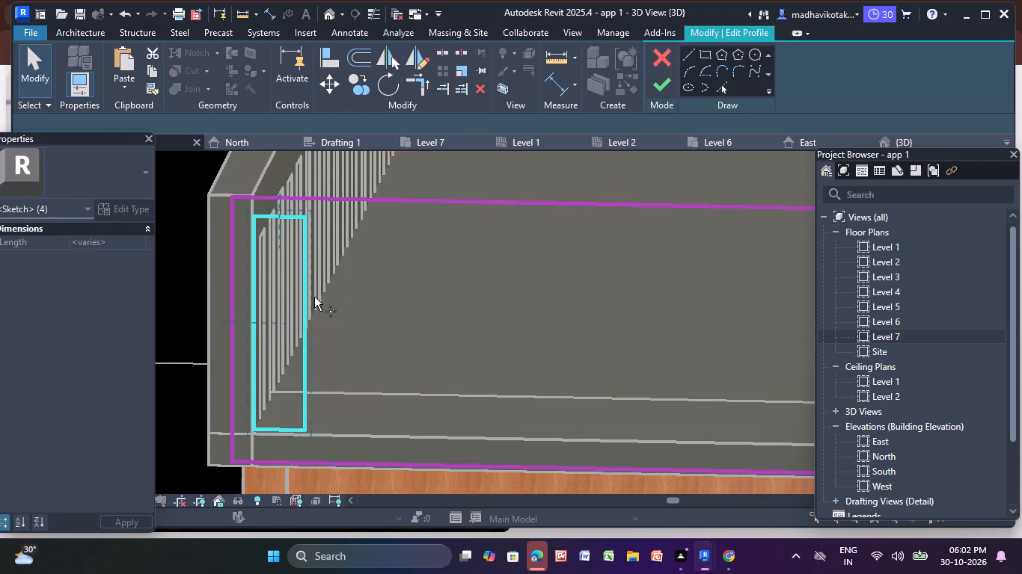
click(307, 324)
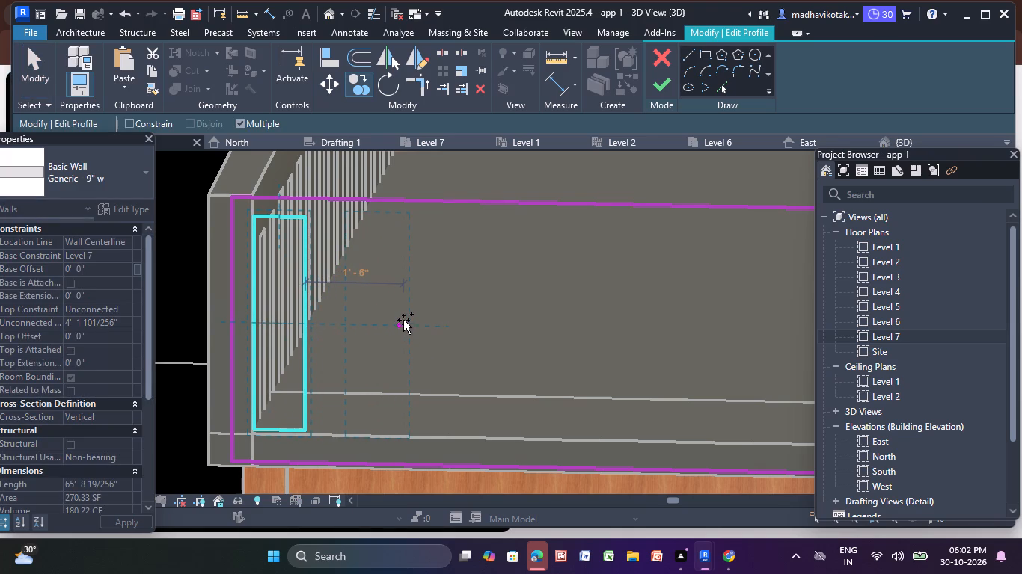
scroll(401, 319, up, 2)
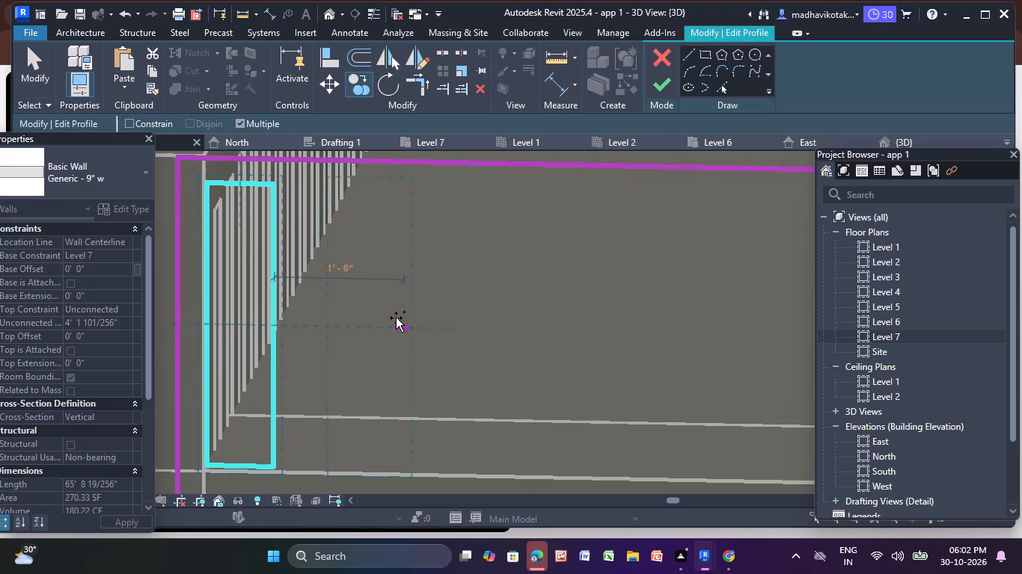
click(395, 318)
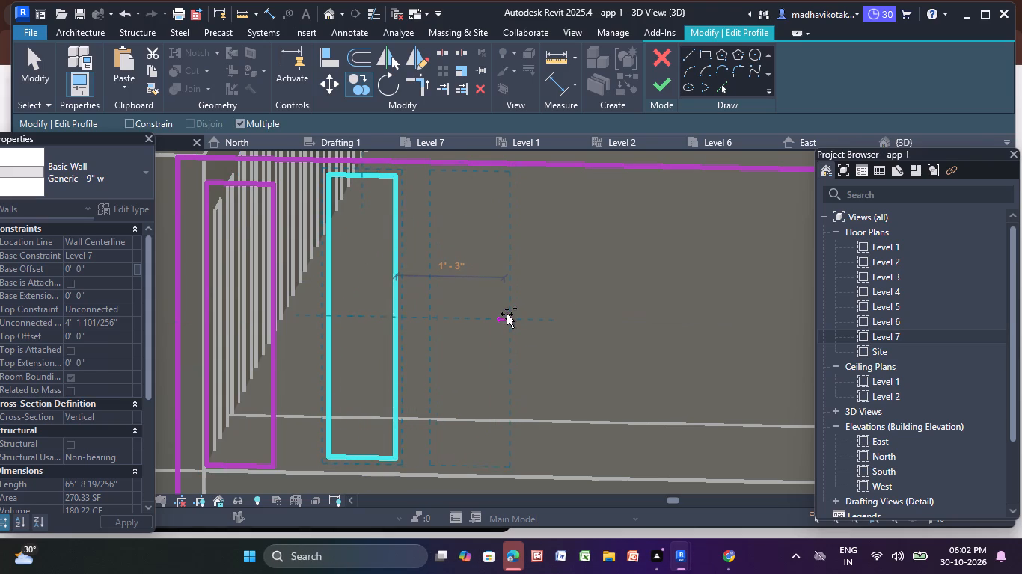
click(516, 314)
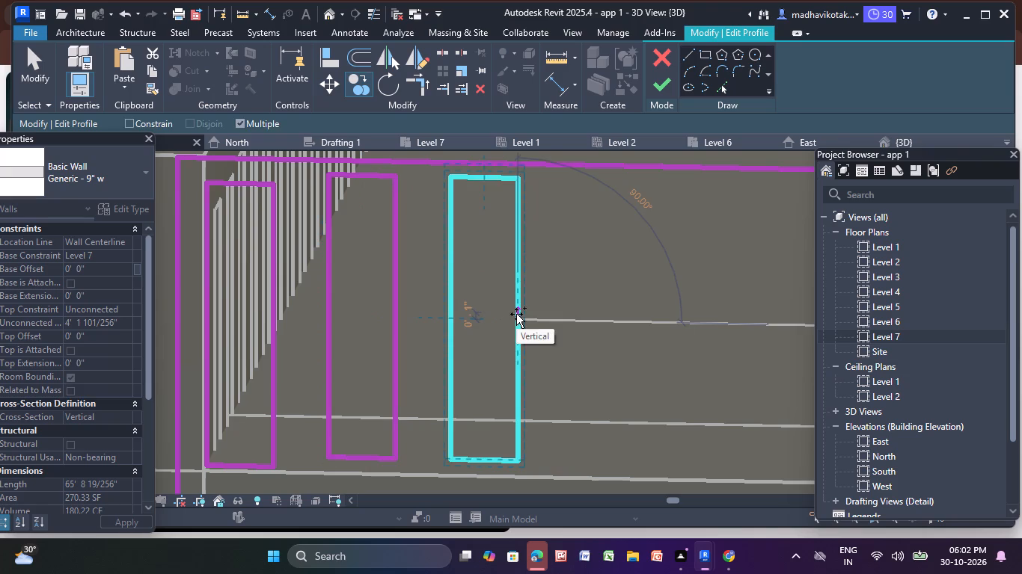
Place two more slot outline copies horizontally along the parapet, each 1 ft 5 in beyond the previous one.
scroll(516, 314, down, 4)
middle_drag(516, 314, 370, 336)
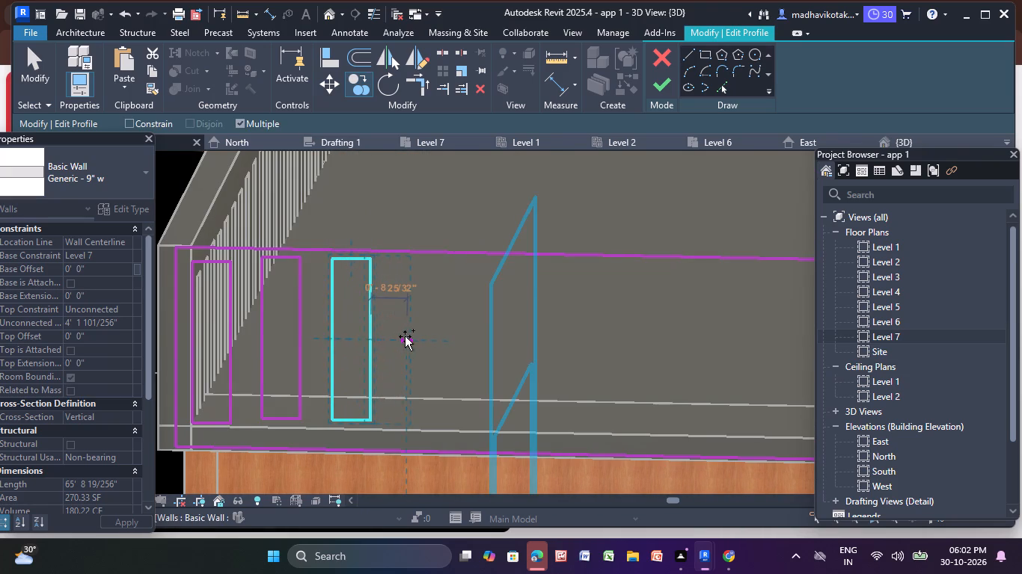
scroll(420, 336, up, 4)
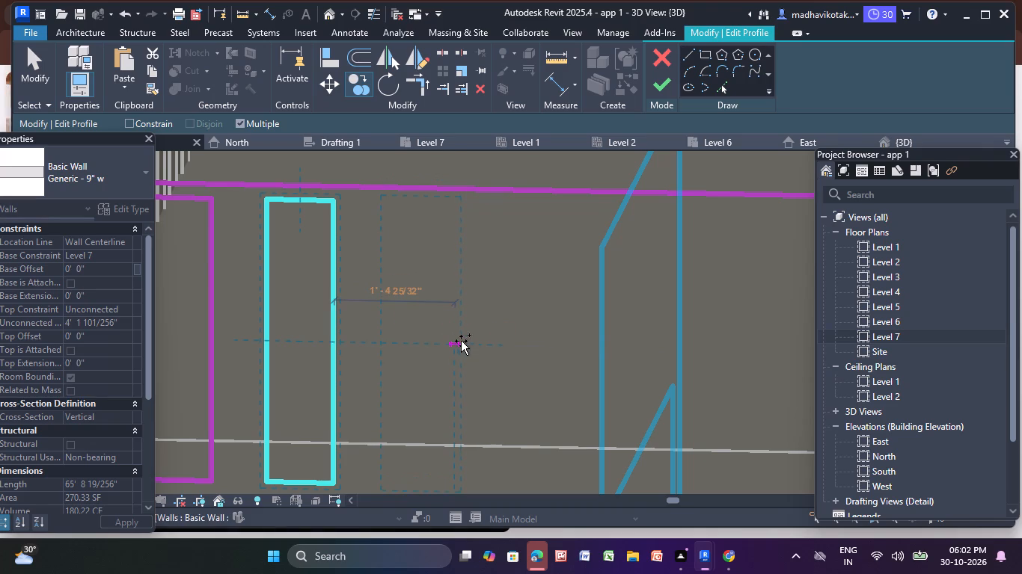
scroll(468, 339, up, 3)
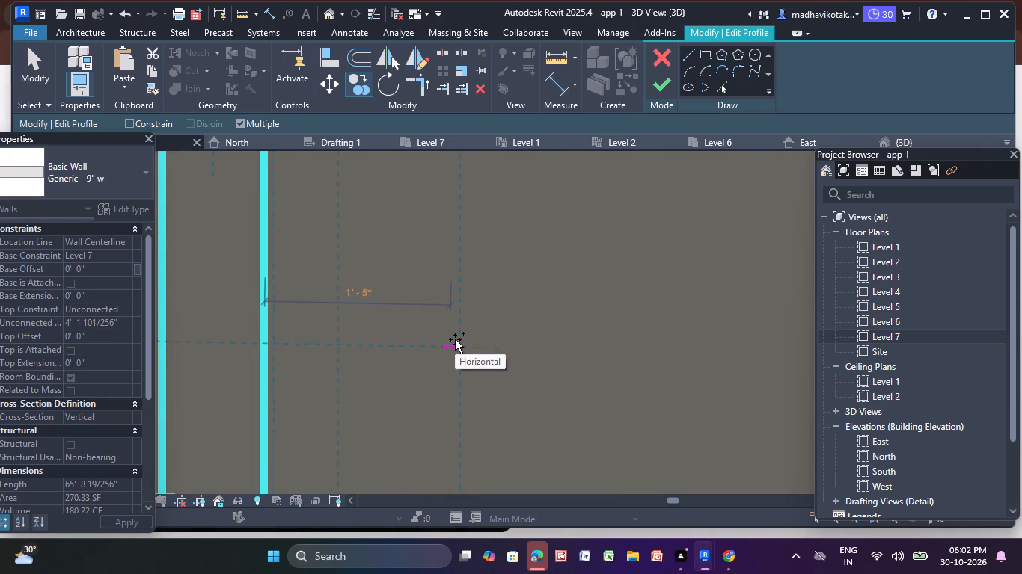
click(455, 339)
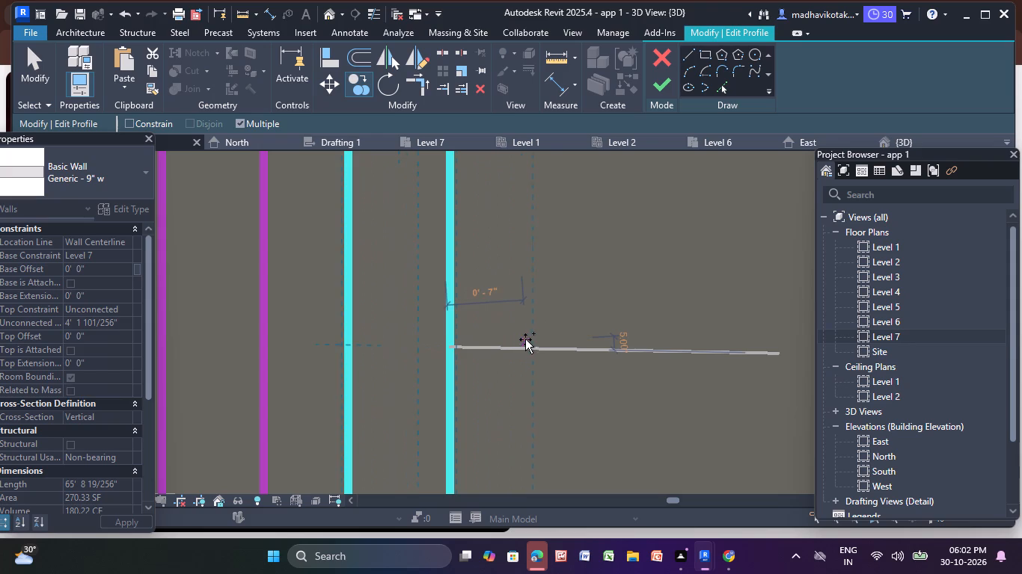
scroll(527, 339, down, 3)
middle_drag(527, 339, 369, 318)
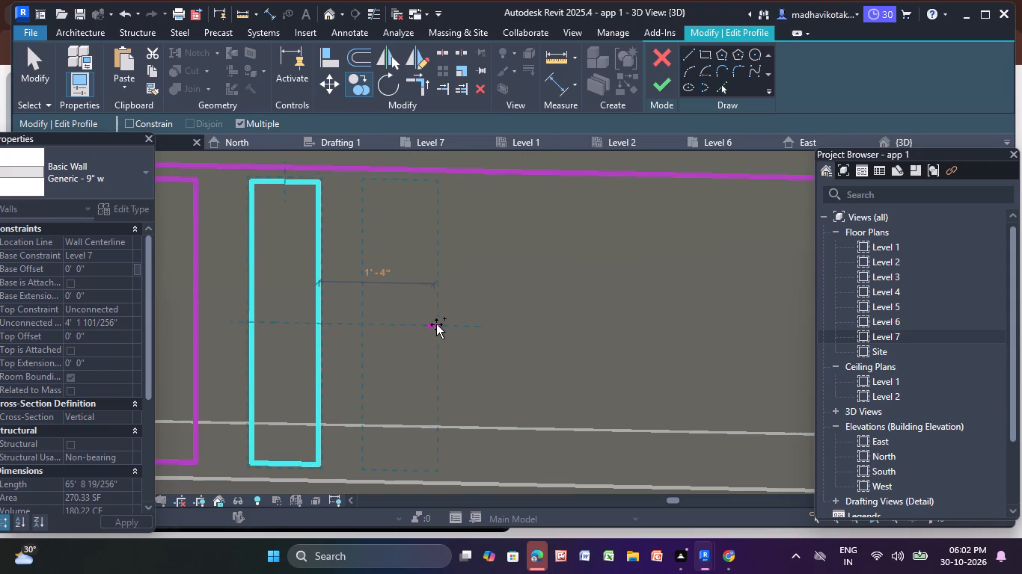
click(441, 325)
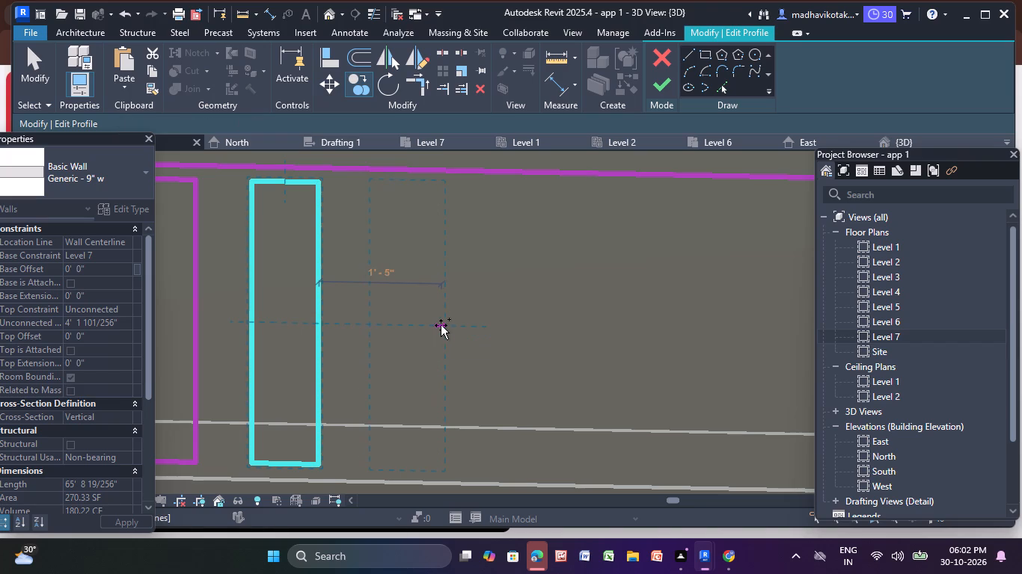
Extend the slot row with three more horizontal copies toward the dark brown facade, each about 1 ft 5 in beyond the last.
scroll(441, 325, down, 6)
middle_drag(441, 325, 438, 325)
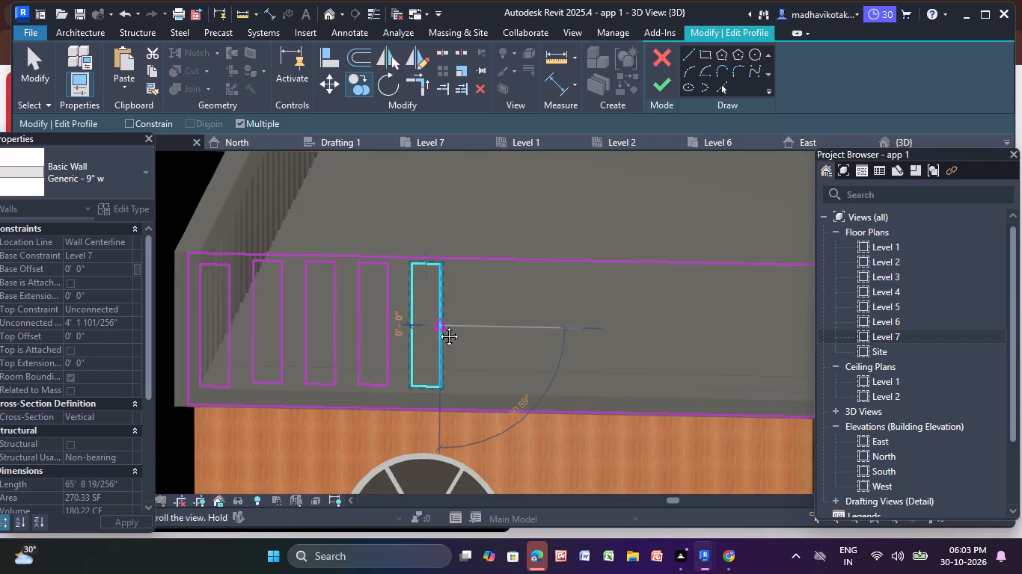
middle_drag(438, 325, 218, 341)
scroll(218, 341, up, 1)
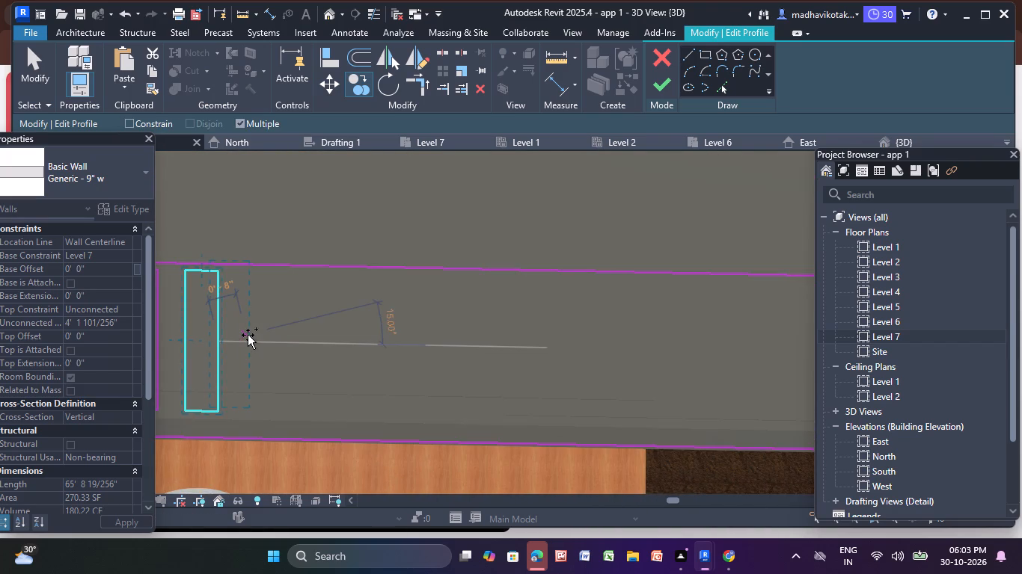
scroll(248, 335, up, 3)
middle_drag(250, 335, 333, 318)
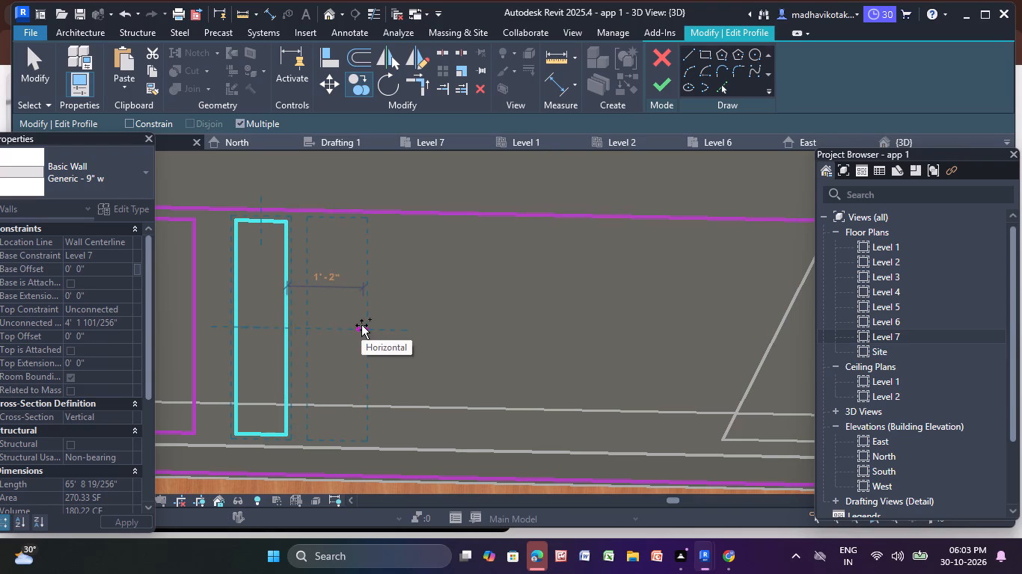
scroll(361, 325, up, 1)
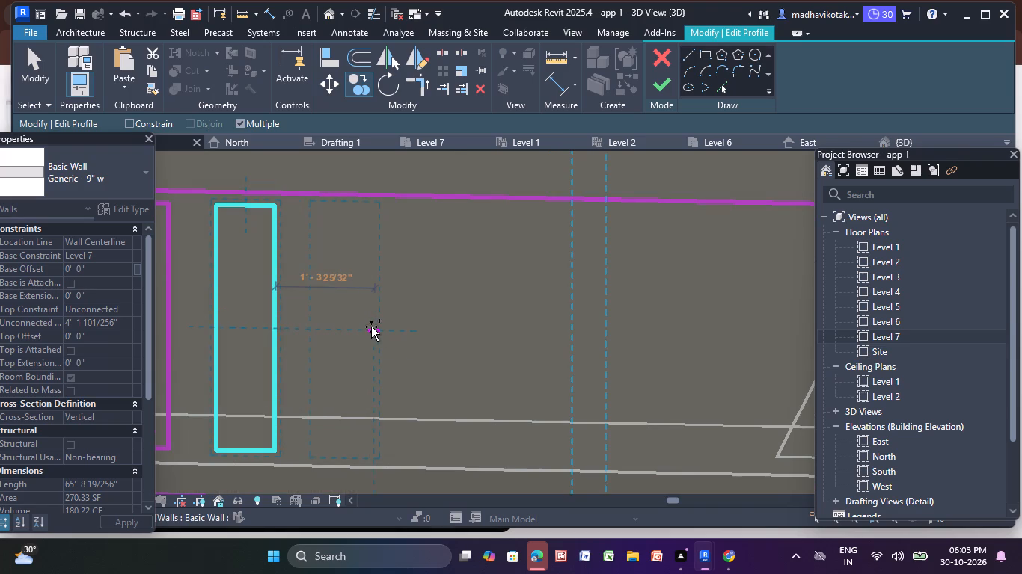
scroll(372, 327, up, 1)
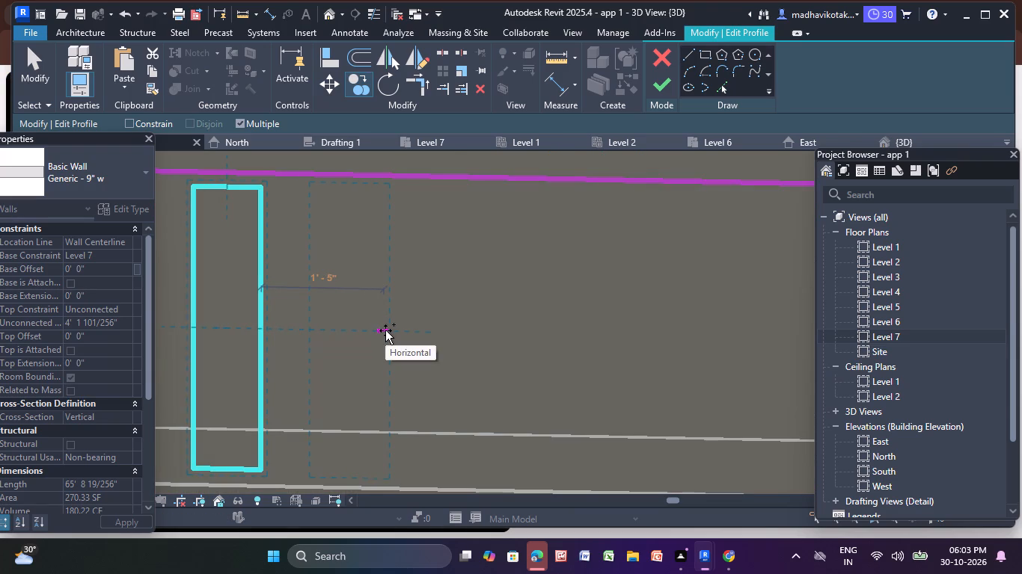
click(385, 330)
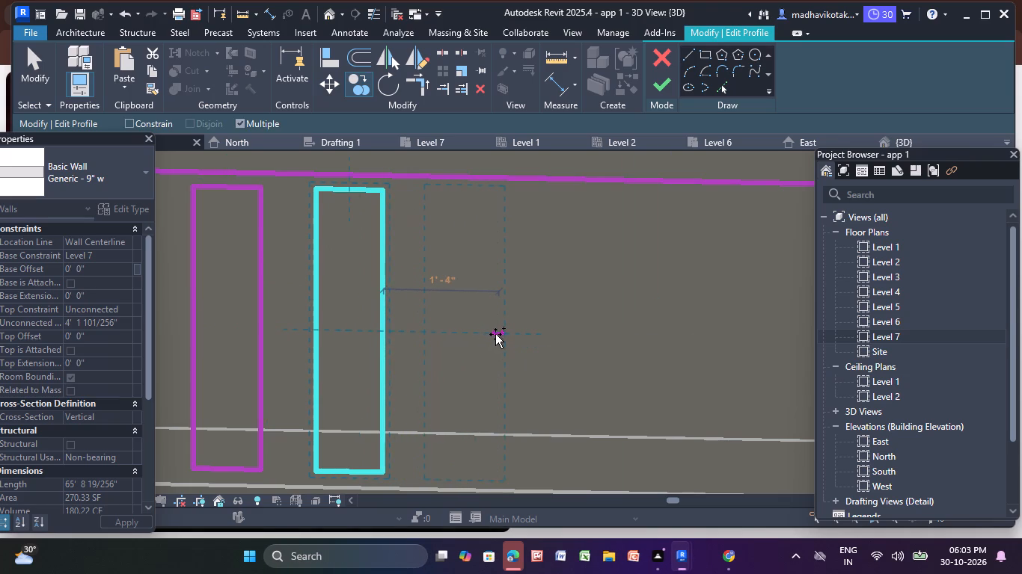
click(503, 334)
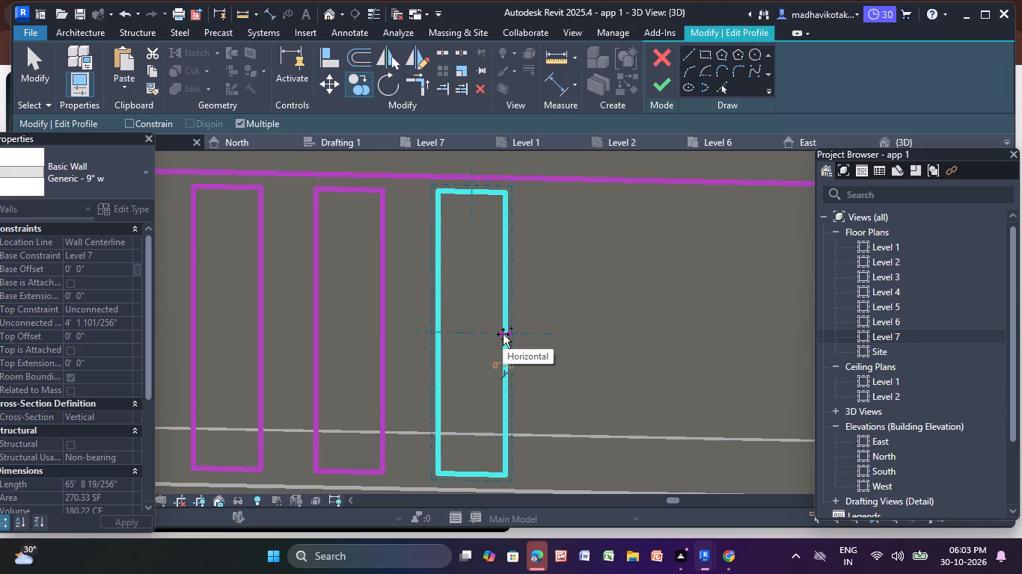
scroll(503, 334, down, 5)
middle_drag(503, 334, 334, 357)
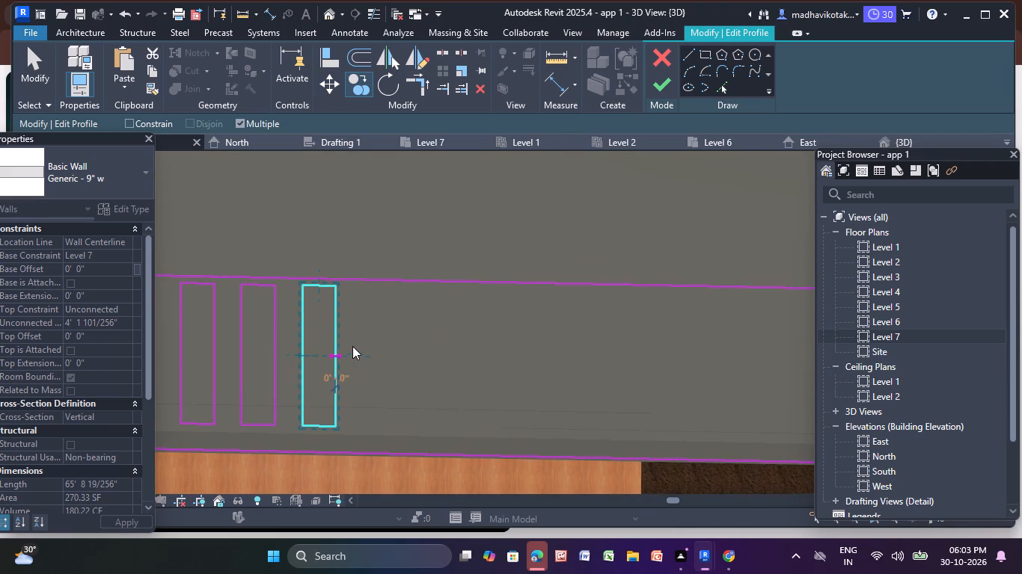
scroll(381, 351, up, 3)
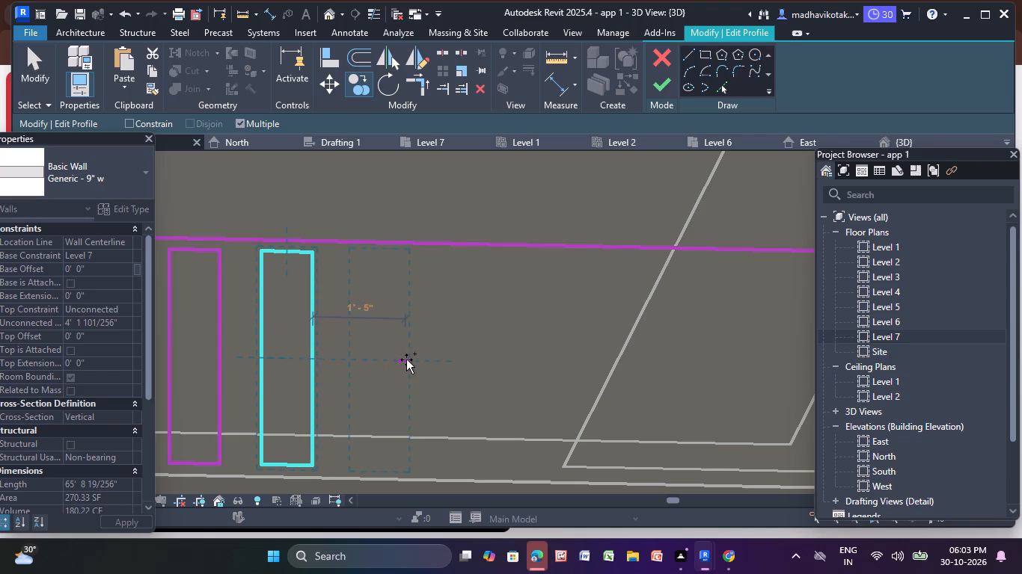
click(406, 359)
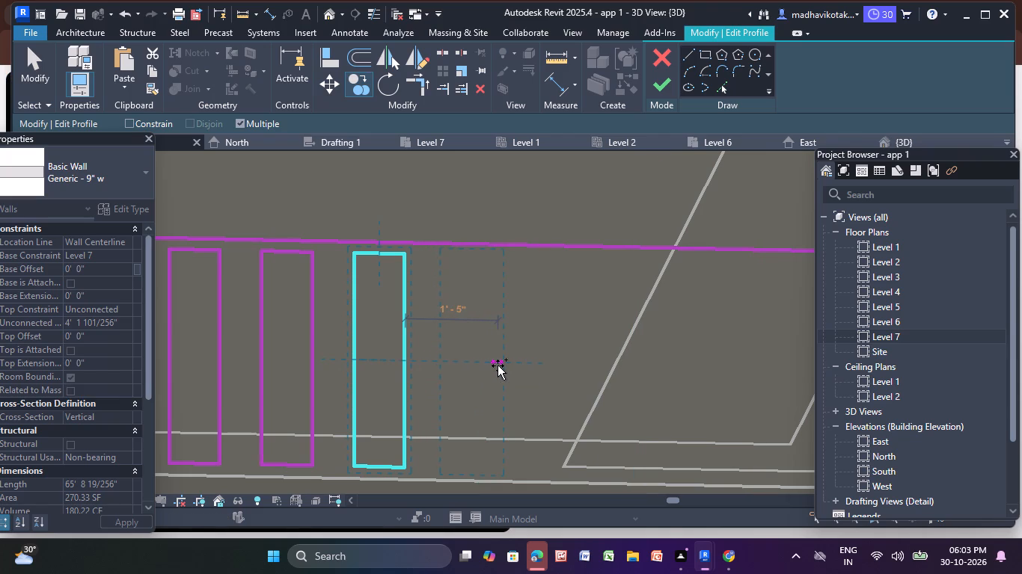
Place four more slot outline copies along the parapet up to the dark brown facade, each about 1 ft 5 in beyond the last.
click(498, 365)
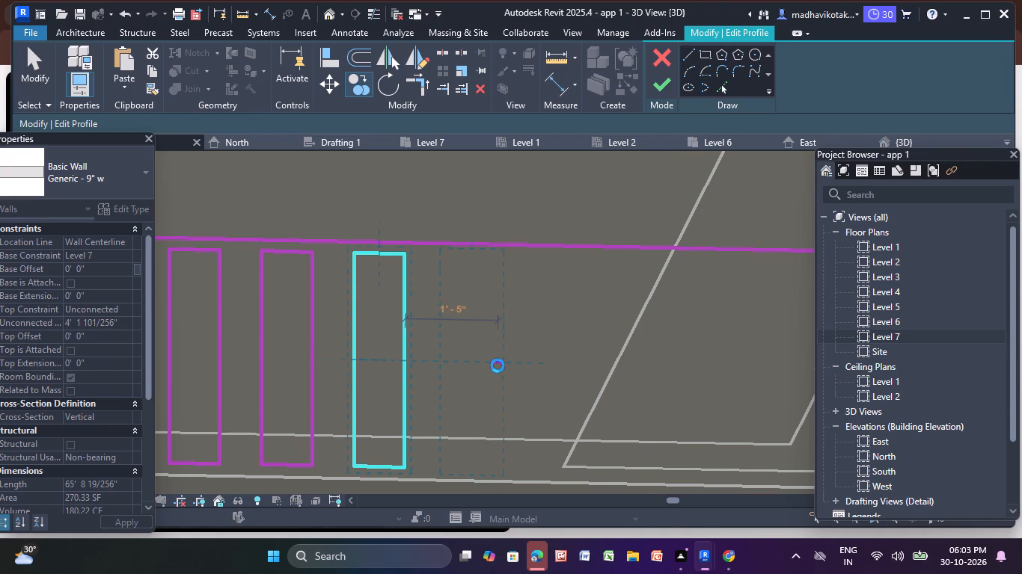
scroll(501, 360, down, 4)
middle_drag(501, 360, 352, 345)
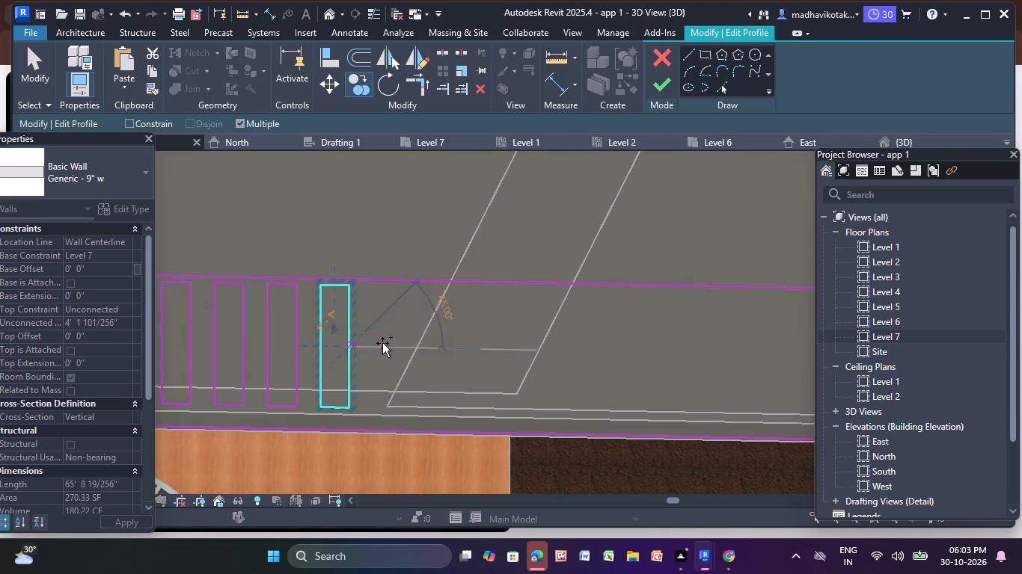
scroll(394, 343, up, 4)
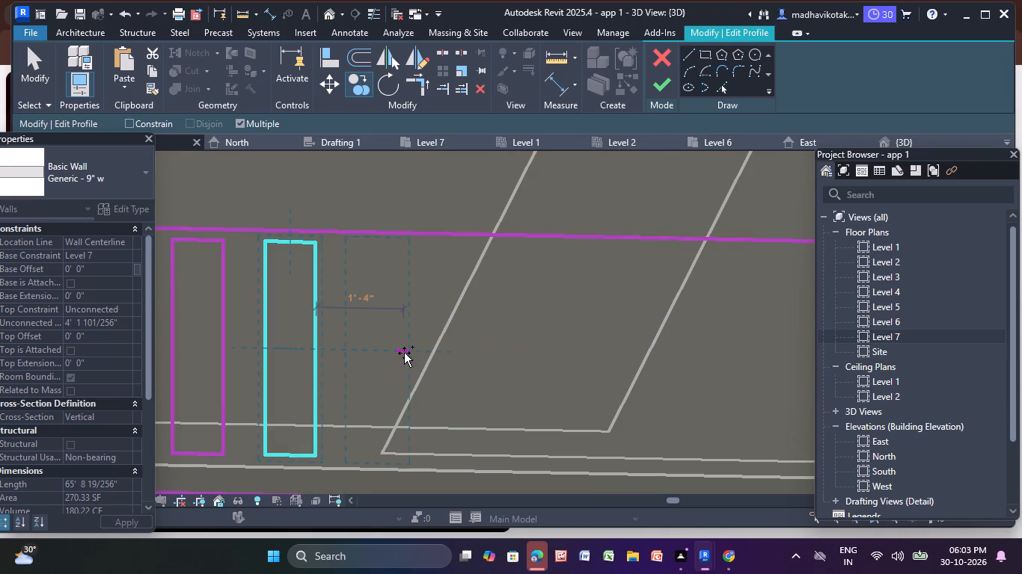
click(409, 355)
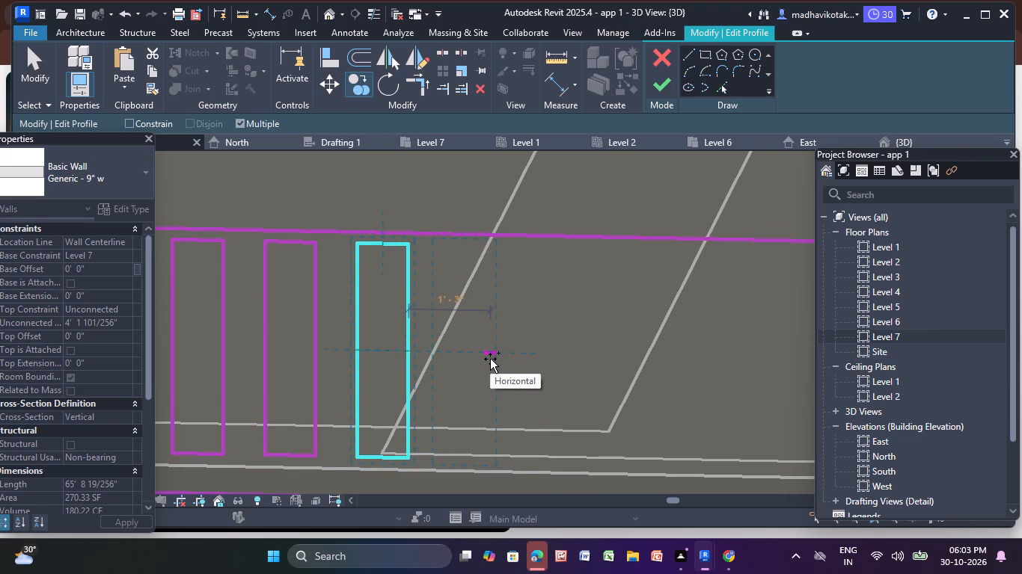
scroll(490, 359, up, 1)
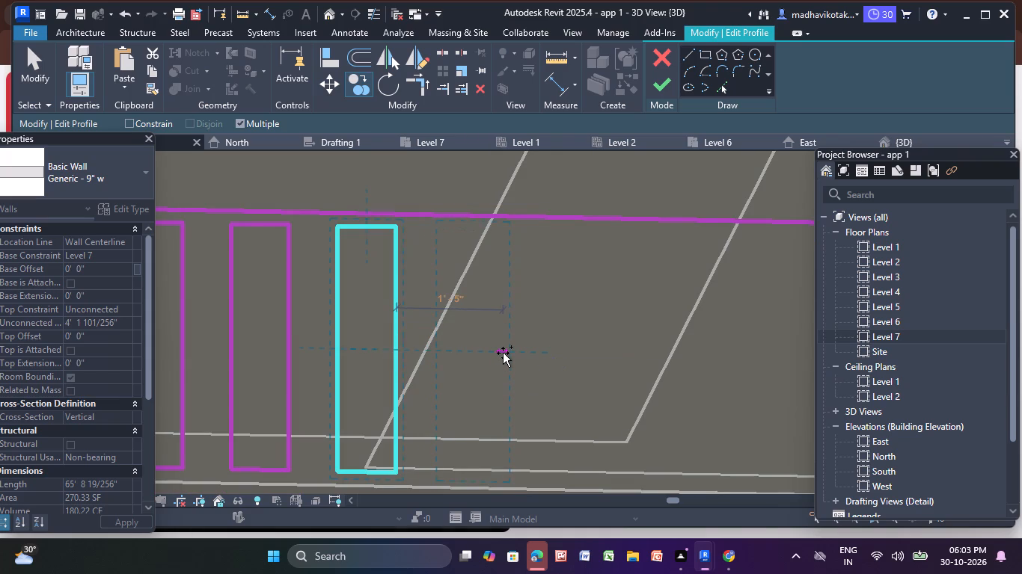
click(503, 353)
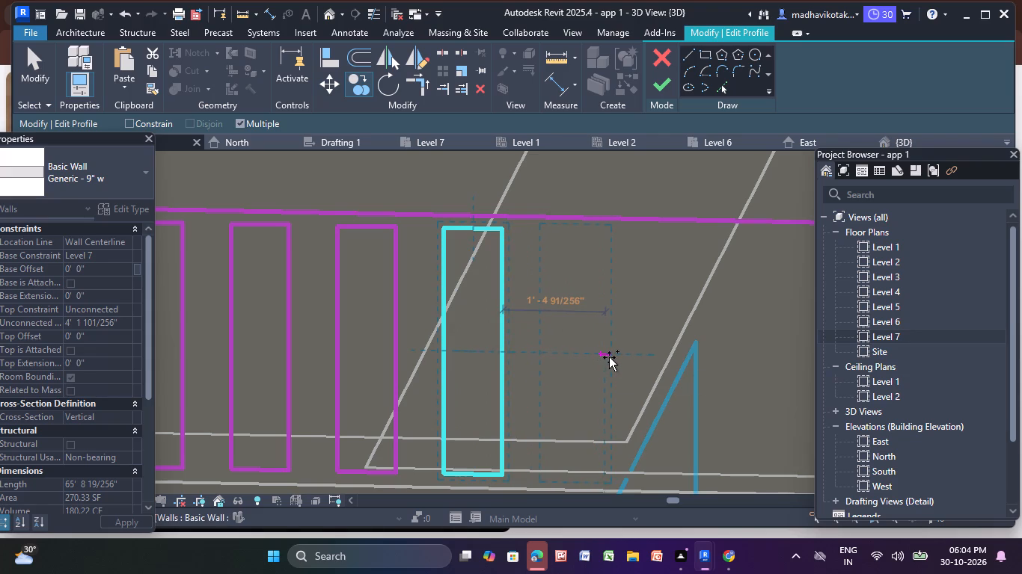
scroll(611, 357, up, 2)
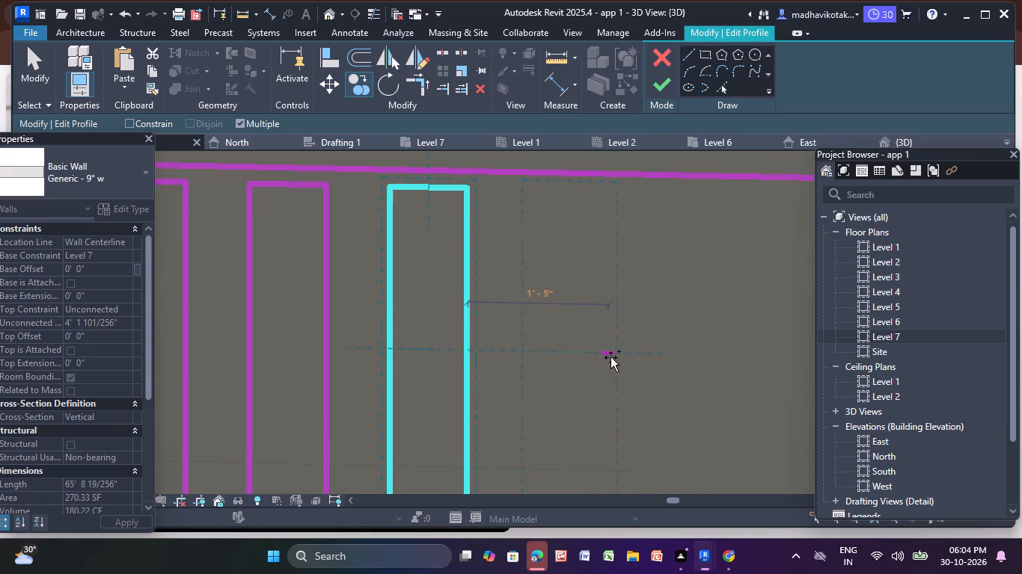
click(611, 357)
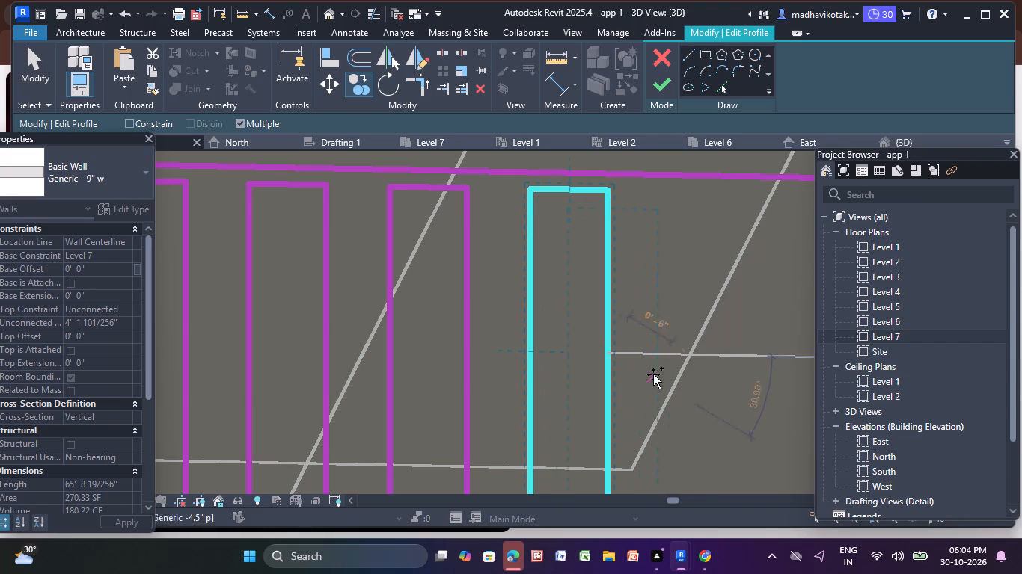
Continue the slot row above the start of the dark brown facade with three more copies spaced about 1 ft 5 in apart.
middle_drag(682, 366, 400, 347)
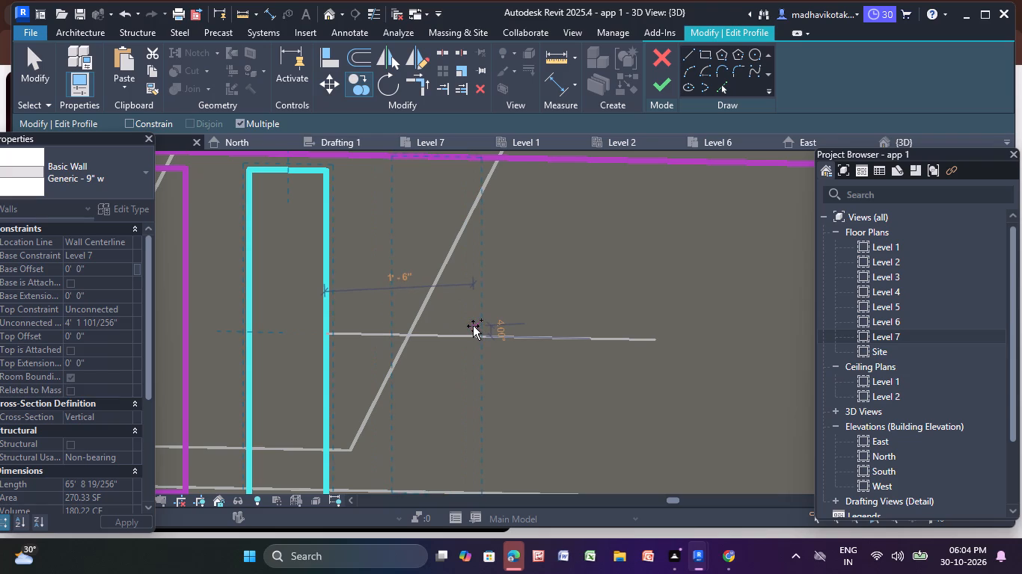
click(469, 327)
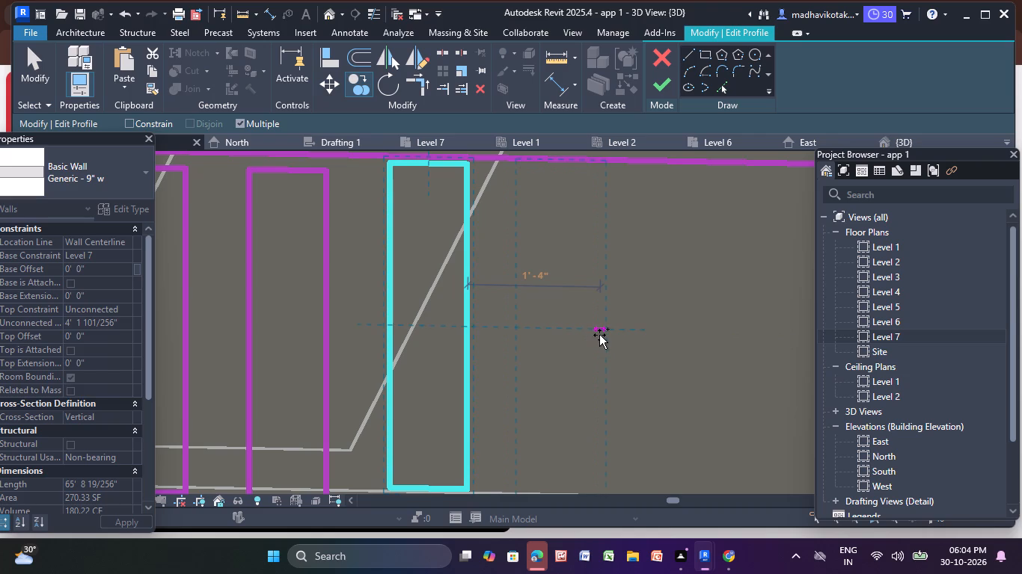
click(605, 334)
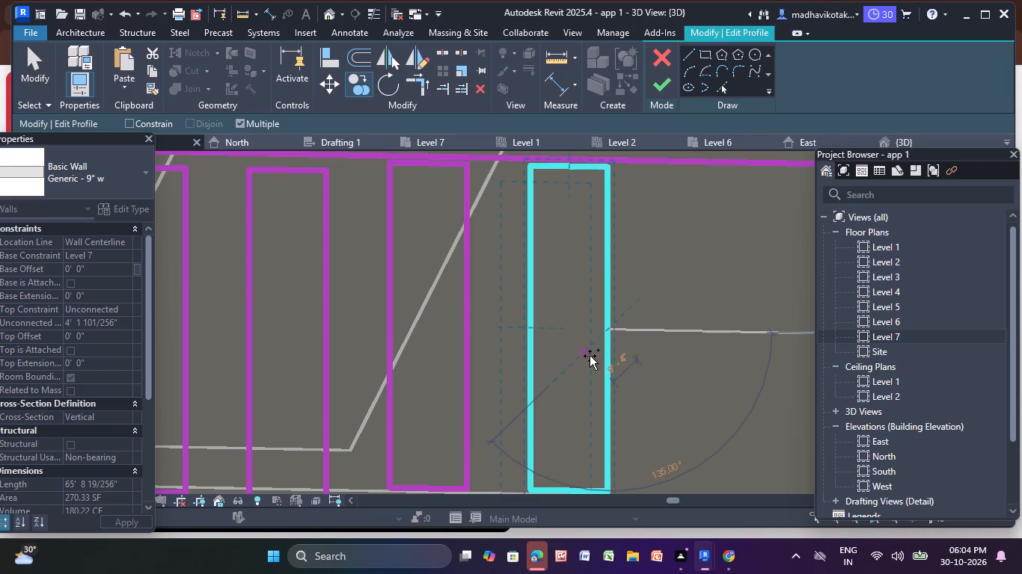
scroll(590, 356, down, 3)
middle_drag(584, 357, 566, 365)
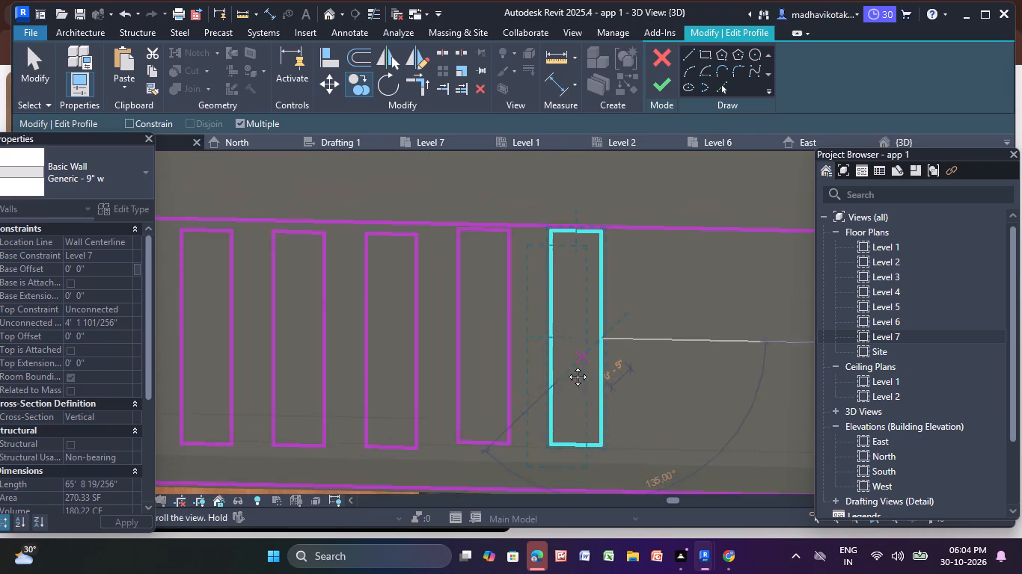
middle_drag(566, 365, 370, 358)
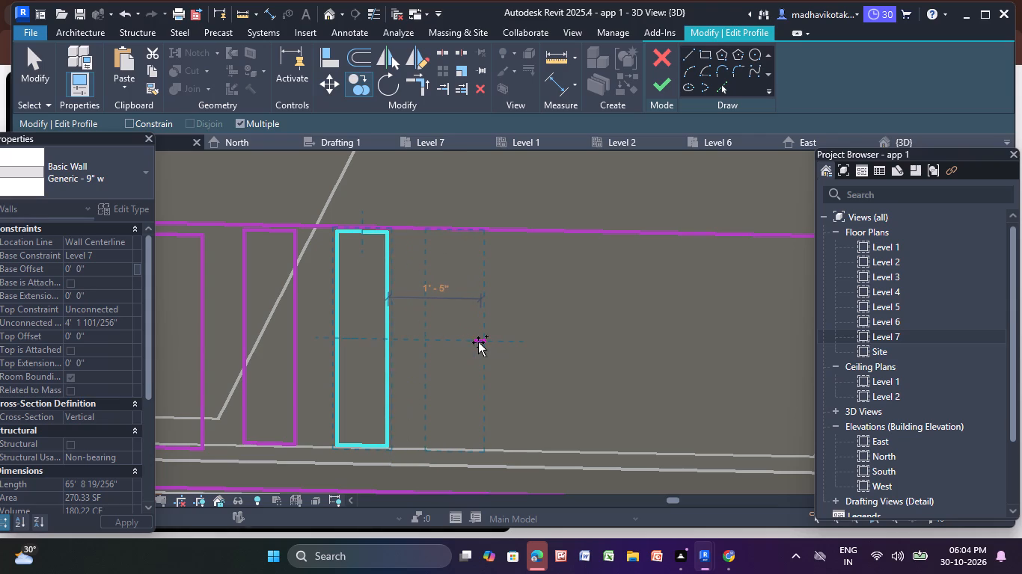
click(479, 342)
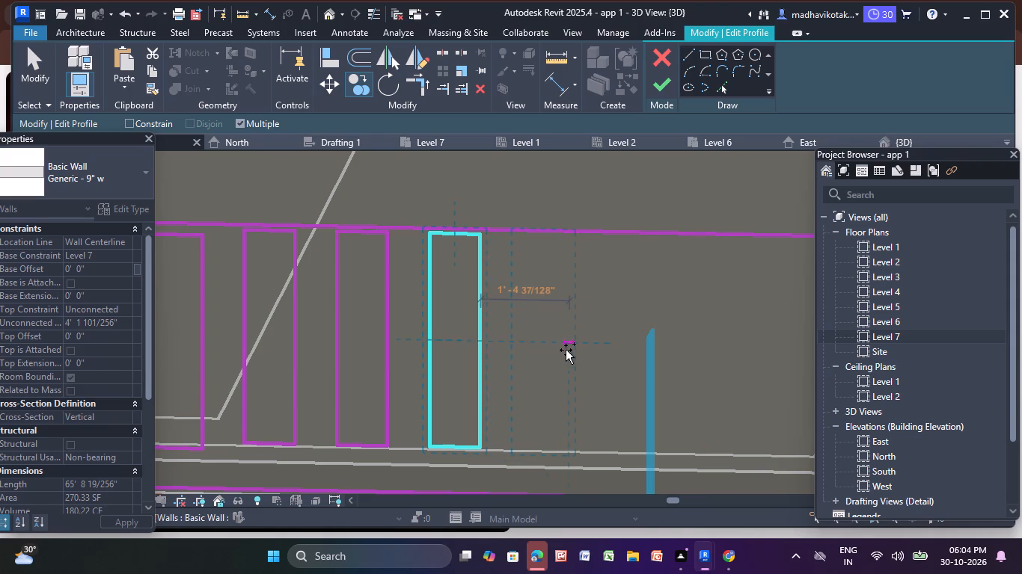
Place three further slot outline copies toward the rectangular roof opening, each about 1 ft 5 in beyond the previous one.
scroll(566, 350, up, 4)
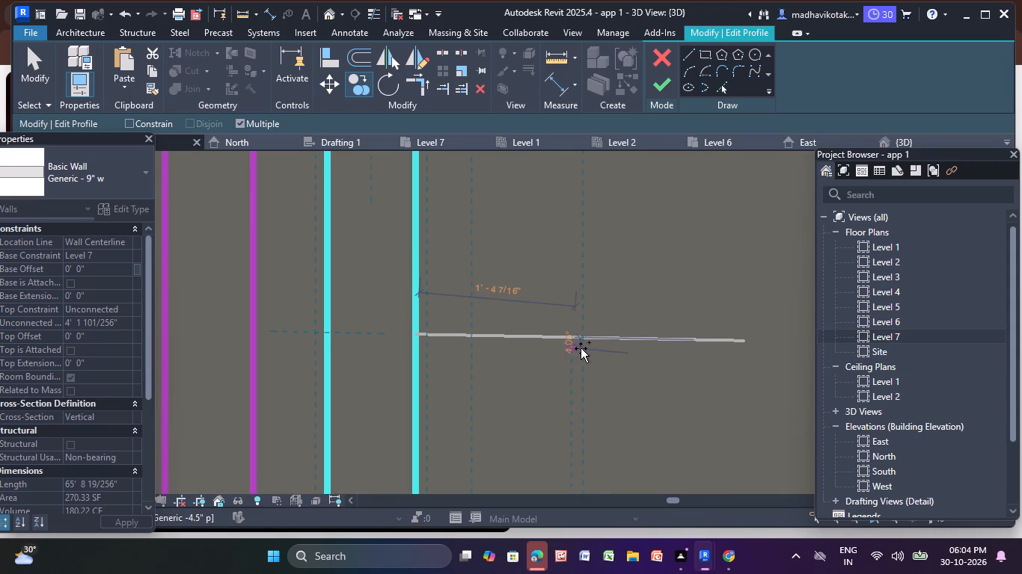
click(578, 347)
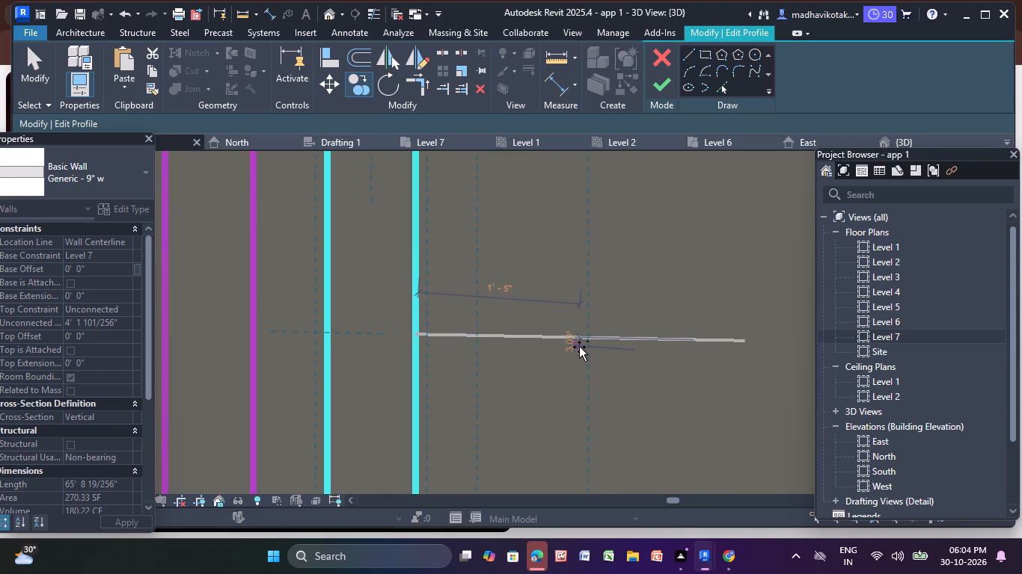
scroll(591, 341, down, 4)
middle_drag(591, 341, 376, 327)
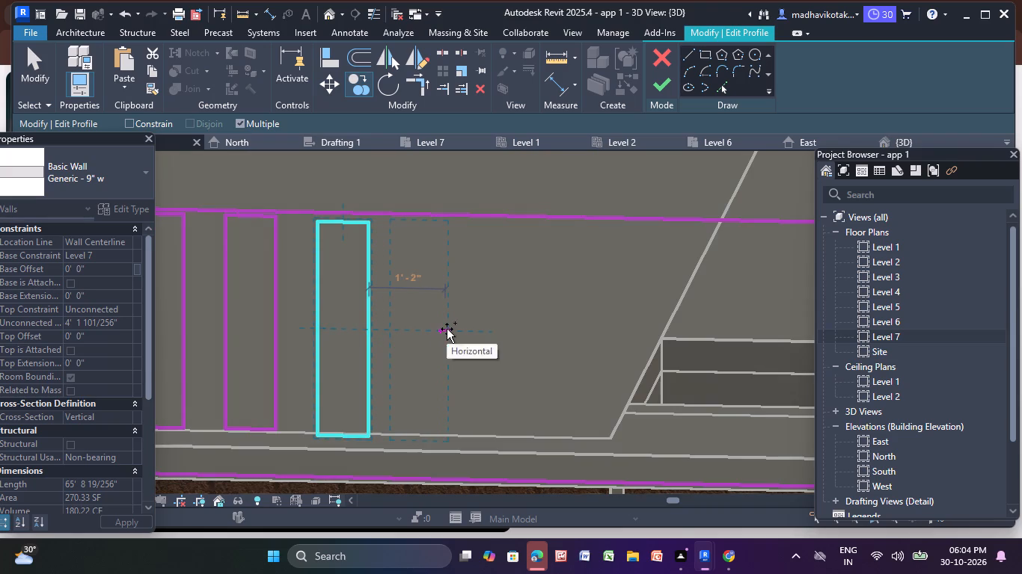
click(462, 336)
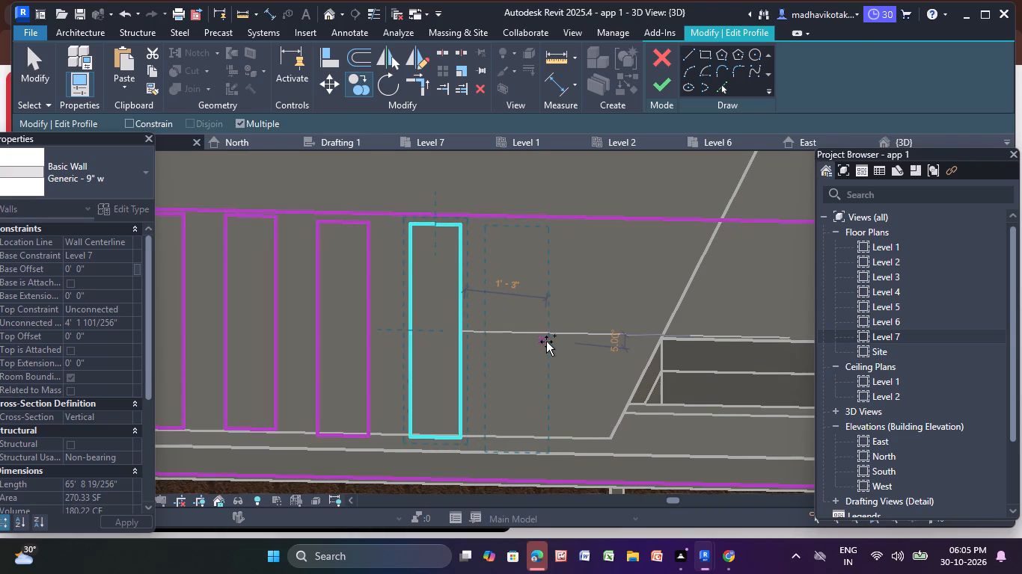
scroll(548, 341, up, 4)
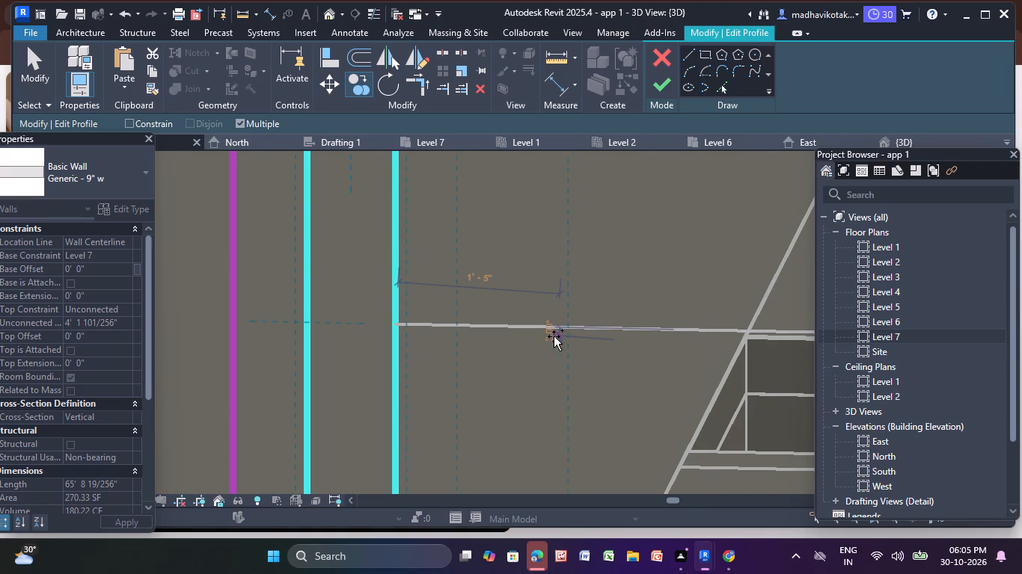
click(554, 336)
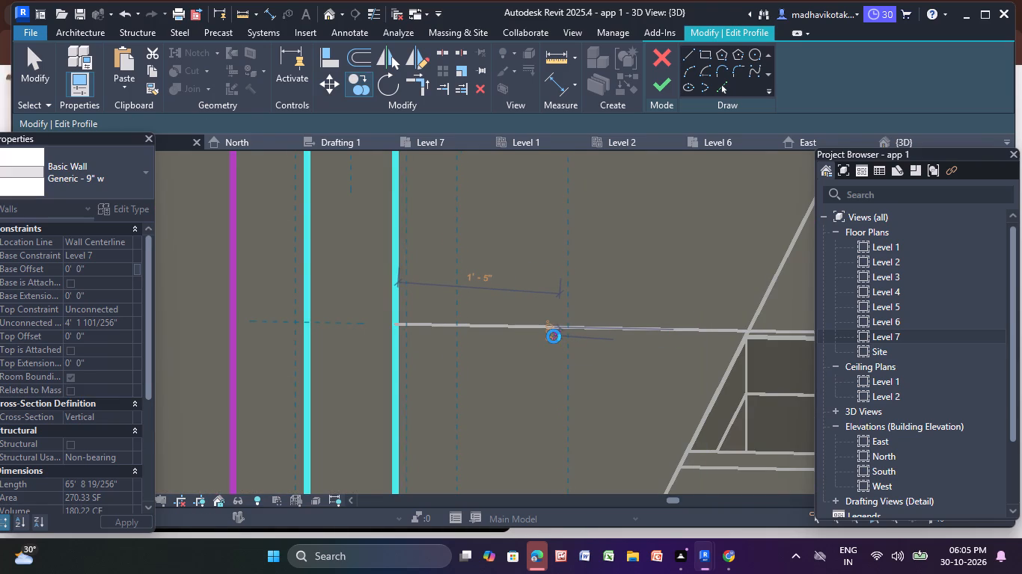
Carry the slot row across the rectangular roof opening with four more horizontal copies, each about 1 ft 5 in from the last.
scroll(554, 336, down, 5)
middle_drag(554, 336, 545, 299)
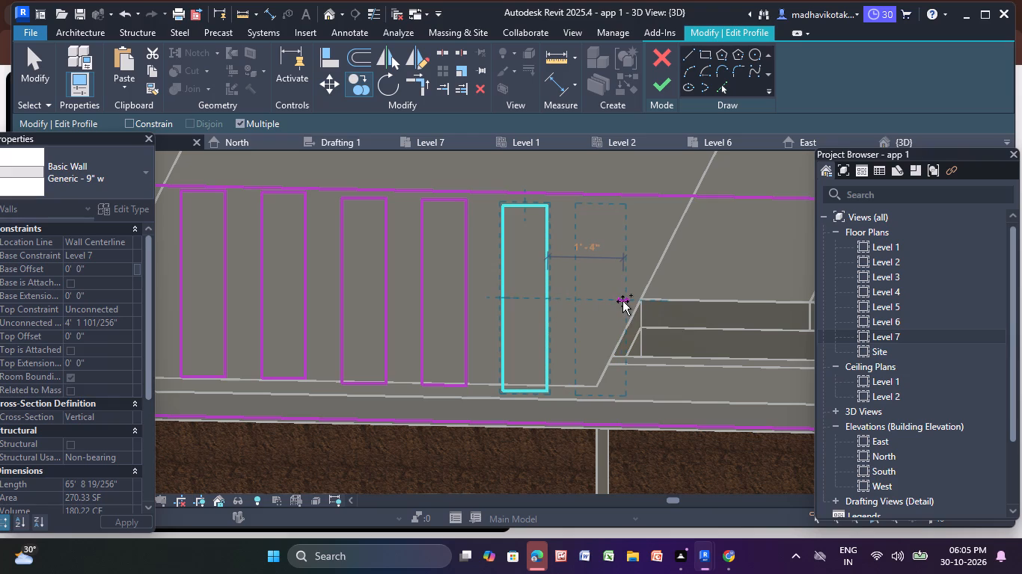
click(626, 299)
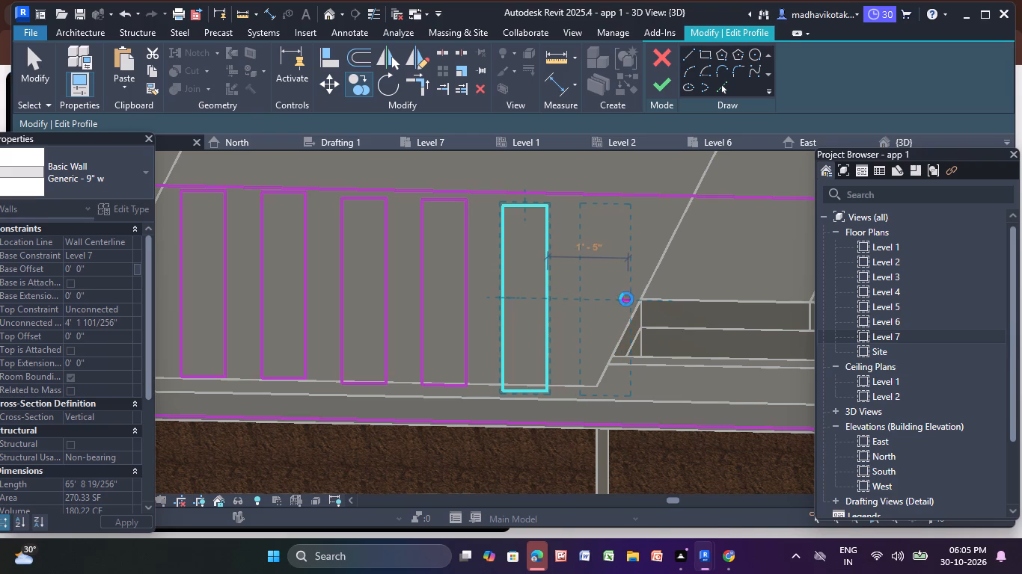
scroll(626, 299, down, 3)
middle_drag(616, 298, 383, 298)
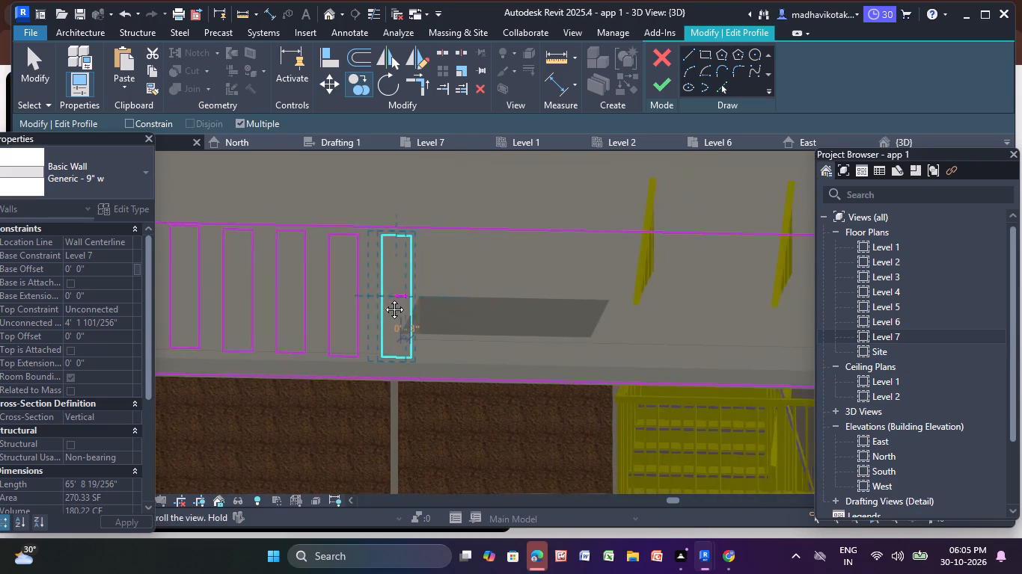
middle_drag(383, 298, 348, 301)
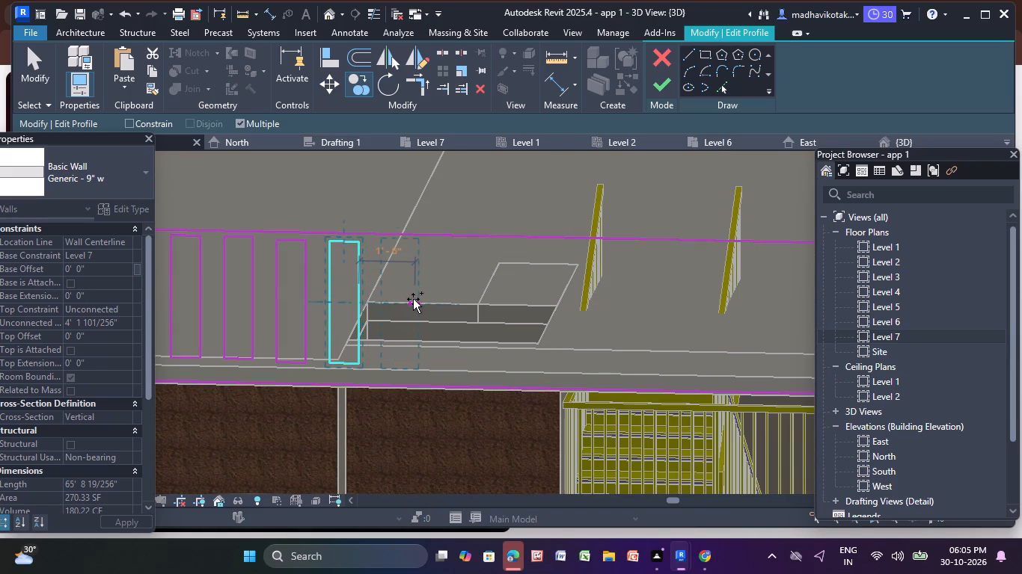
scroll(415, 301, up, 4)
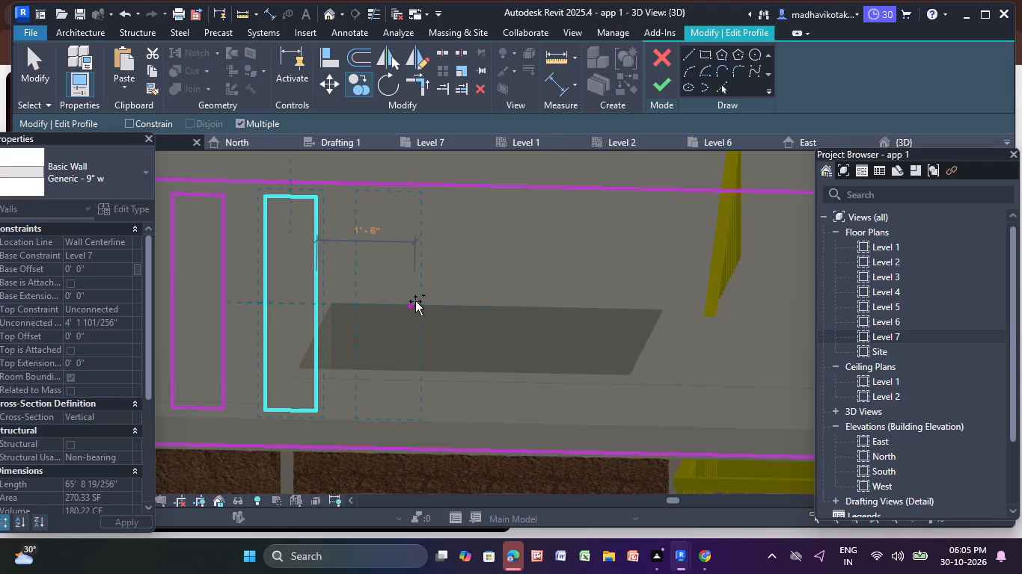
click(409, 300)
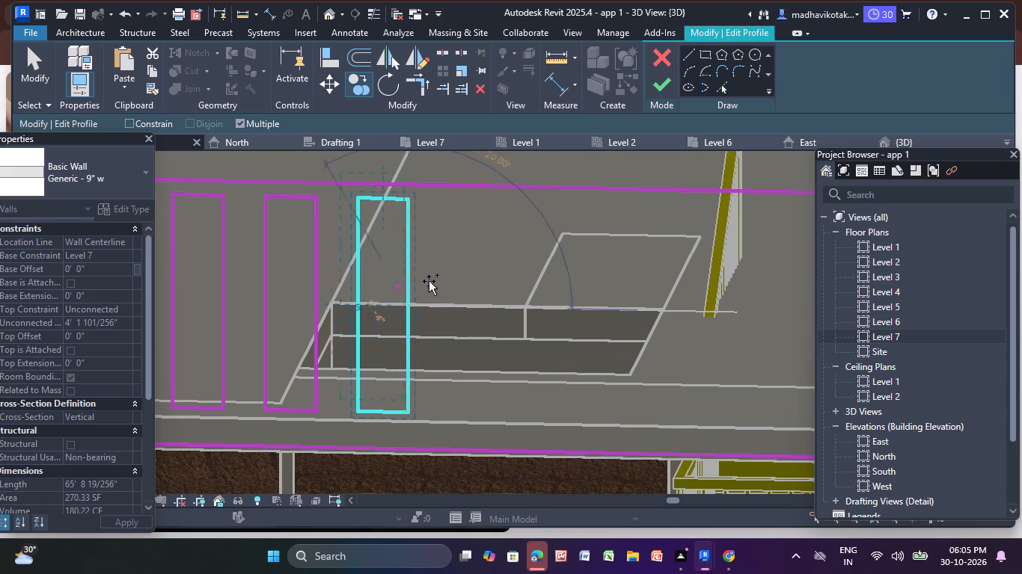
click(502, 301)
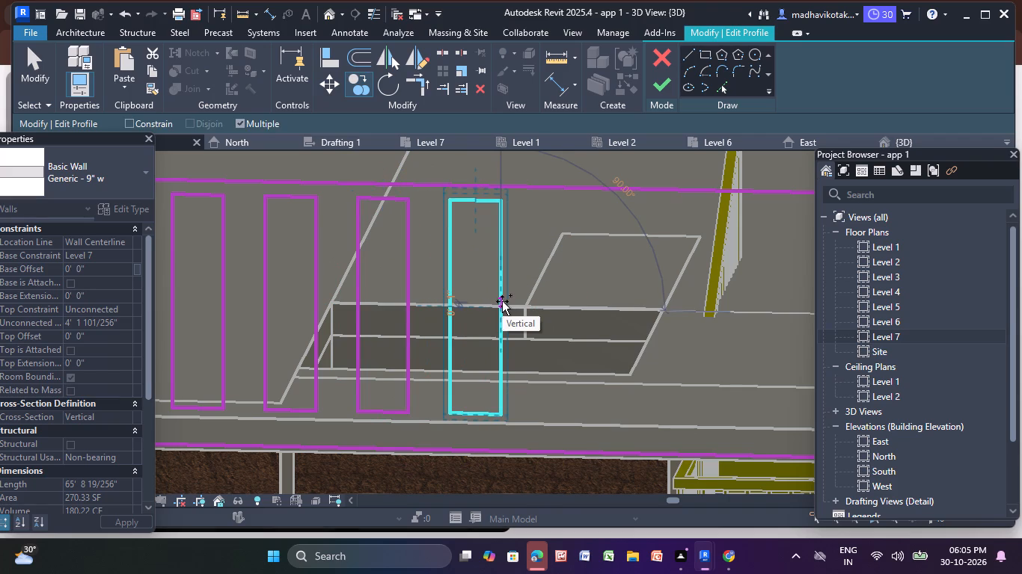
click(593, 307)
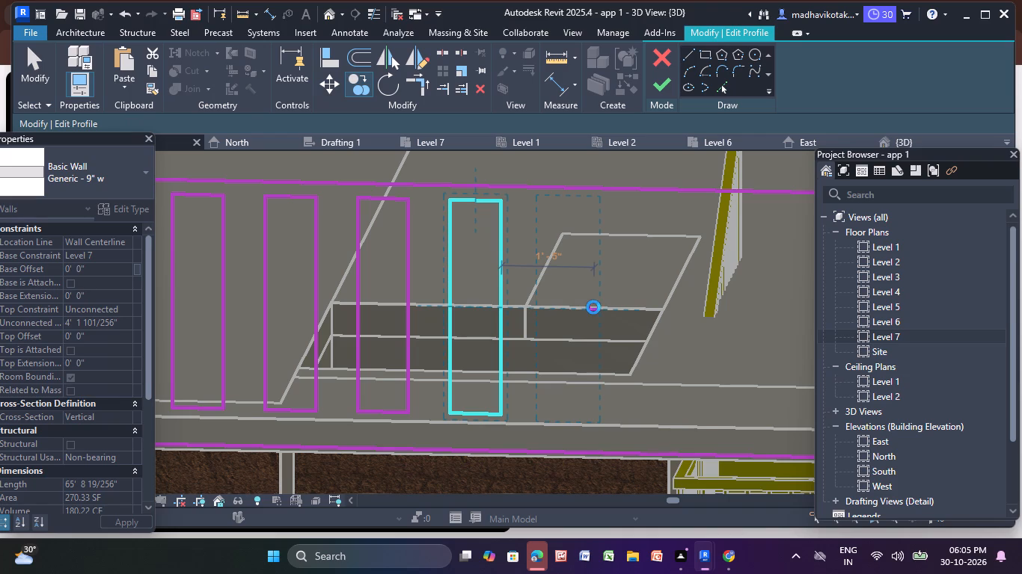
Add two more slot outline copies past the rectangular roof opening to the first yellow railing, each about 1 ft 5 in beyond the last.
scroll(593, 307, down, 6)
middle_drag(593, 307, 319, 343)
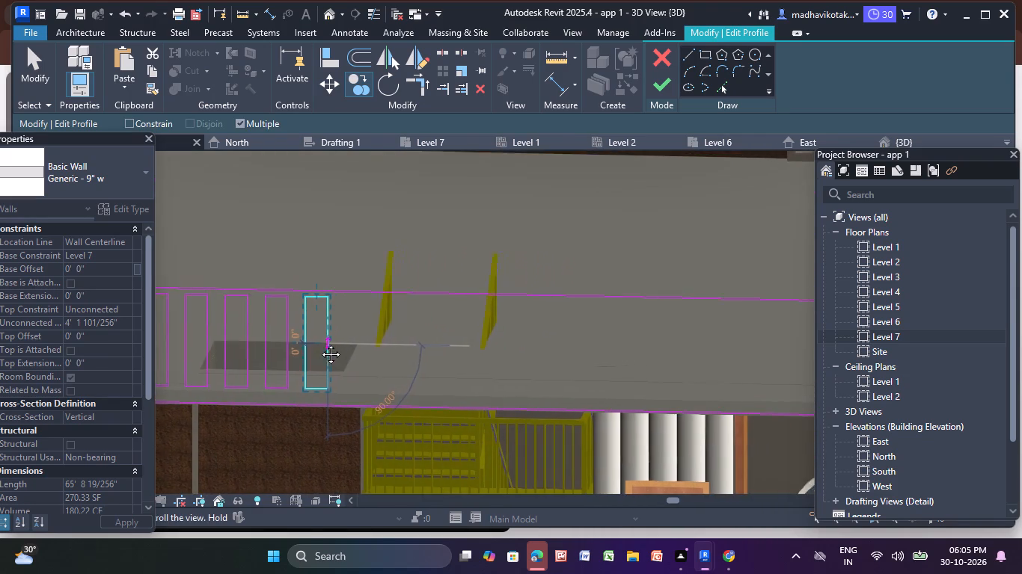
middle_drag(319, 343, 0, 296)
scroll(414, 317, down, 4)
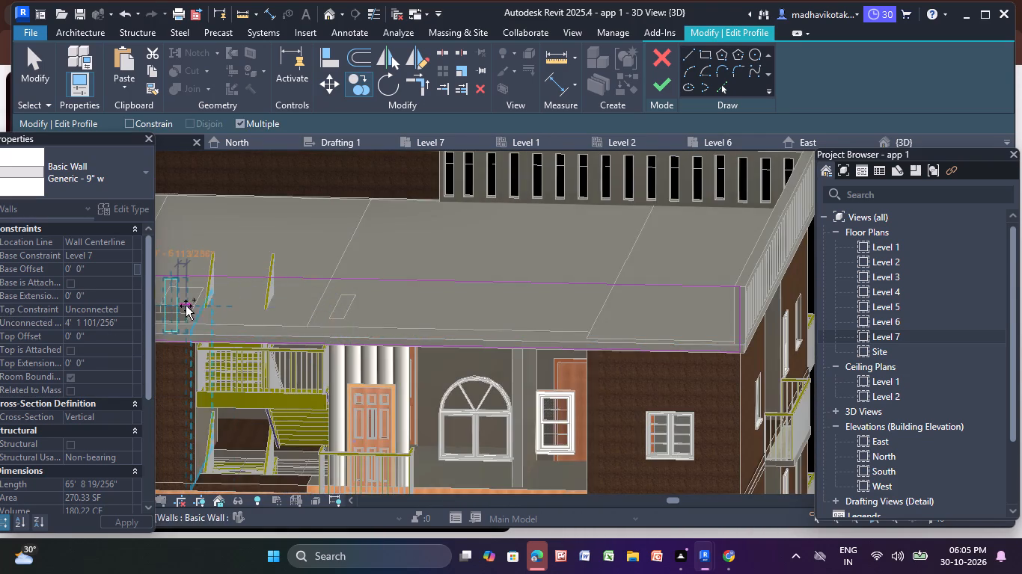
middle_drag(186, 306, 395, 260)
scroll(395, 260, up, 5)
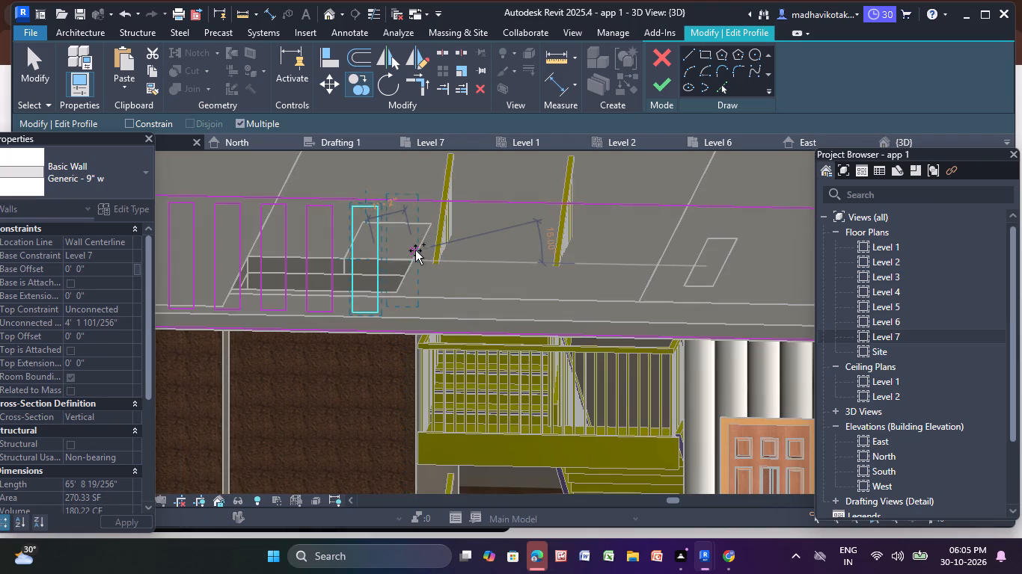
scroll(421, 250, up, 4)
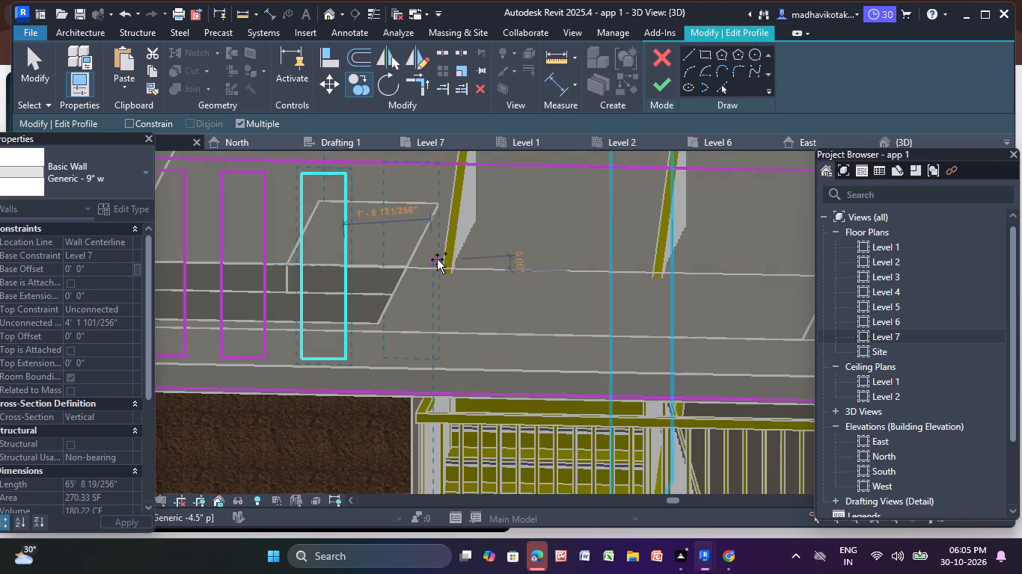
scroll(424, 258, up, 5)
click(421, 259)
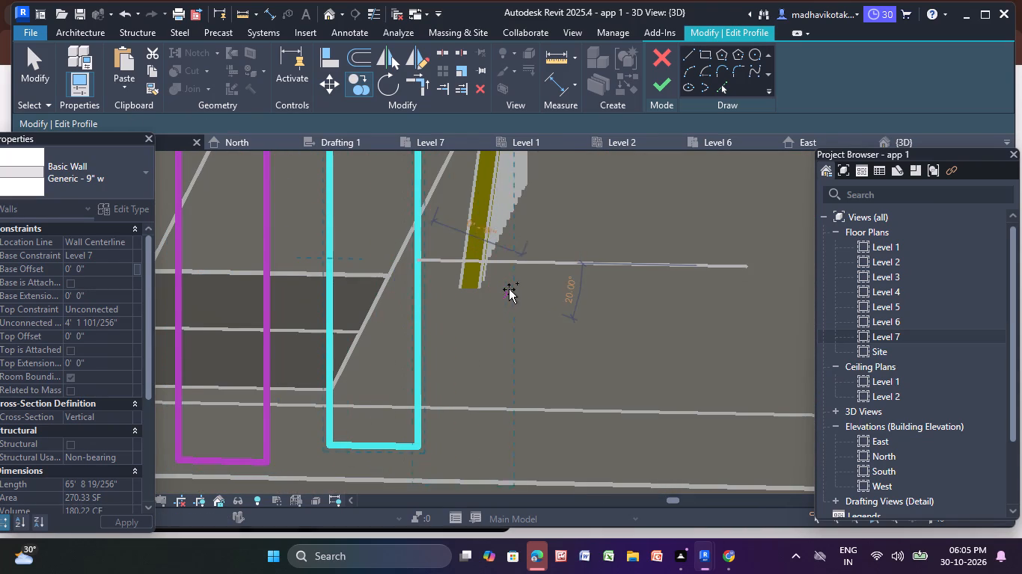
scroll(515, 288, up, 3)
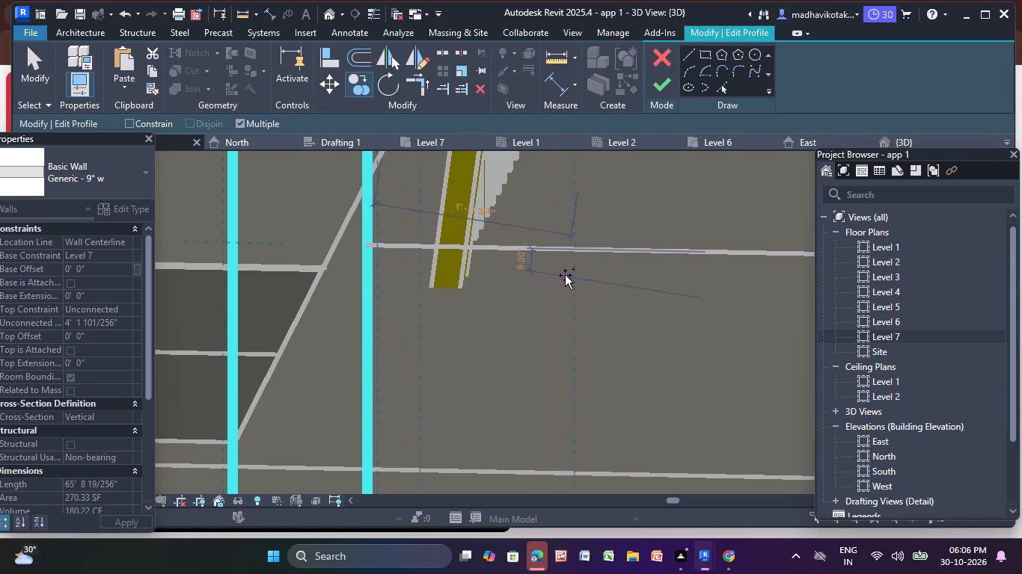
scroll(566, 273, down, 5)
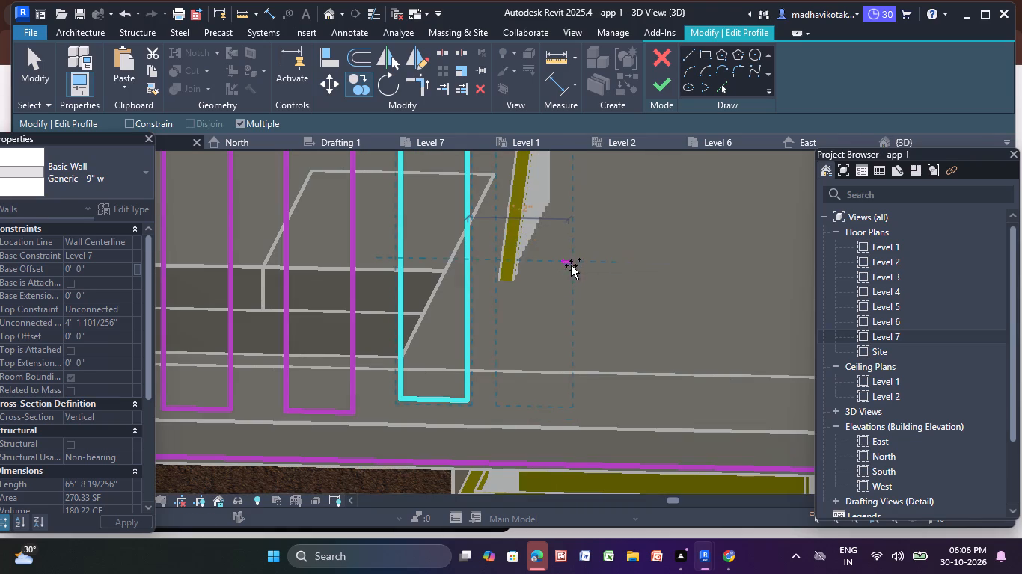
click(588, 263)
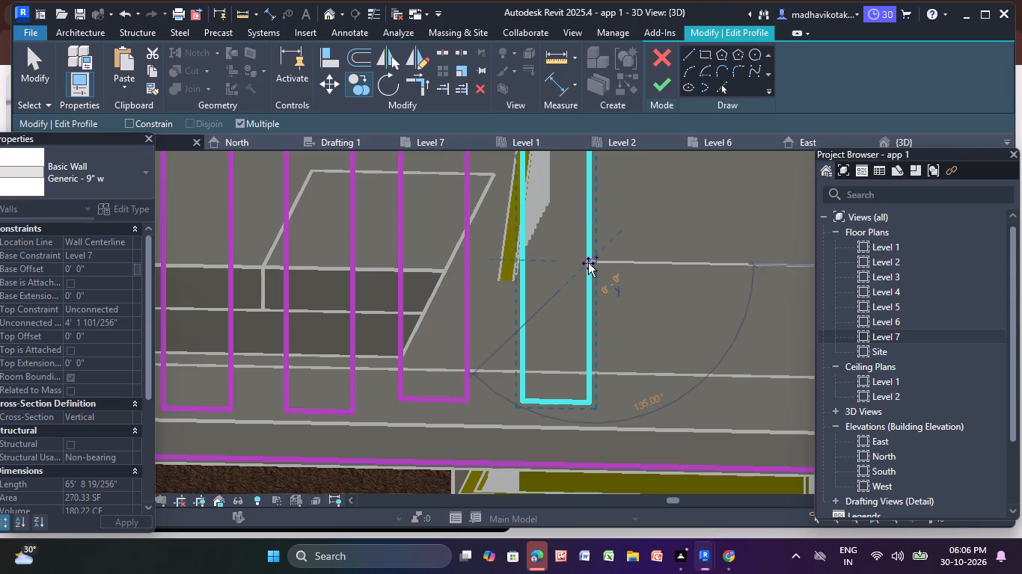
Carry the slot row past the second yellow railing with three more copies spaced about 1 ft 5 in apart.
scroll(588, 263, down, 5)
middle_drag(588, 263, 366, 291)
scroll(366, 291, up, 1)
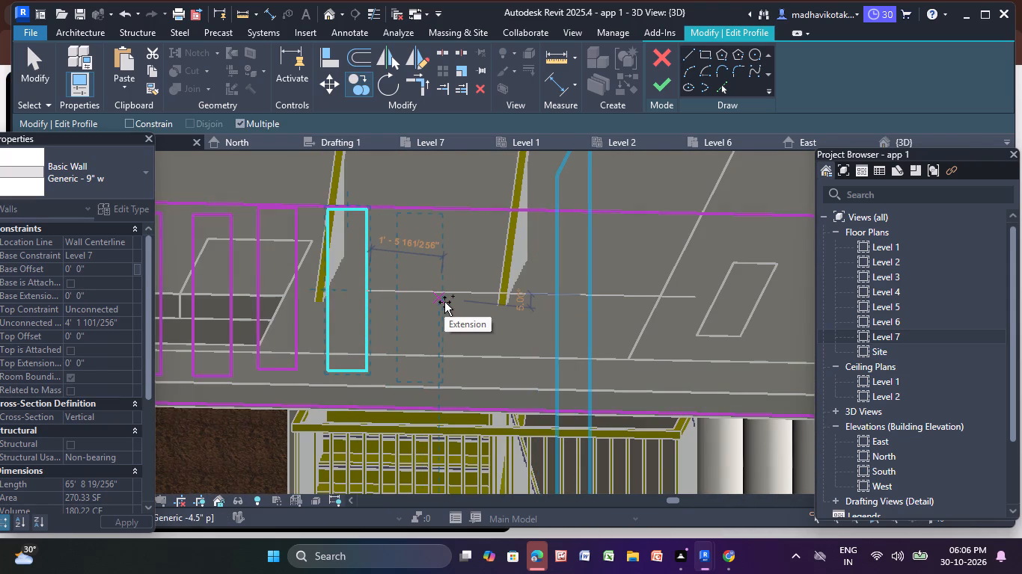
scroll(444, 302, up, 2)
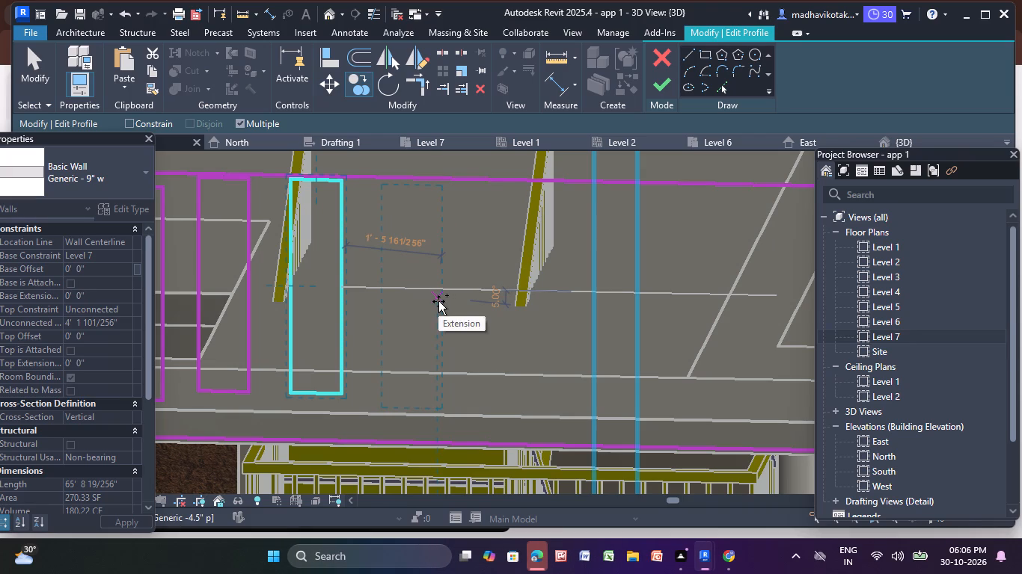
scroll(438, 301, up, 1)
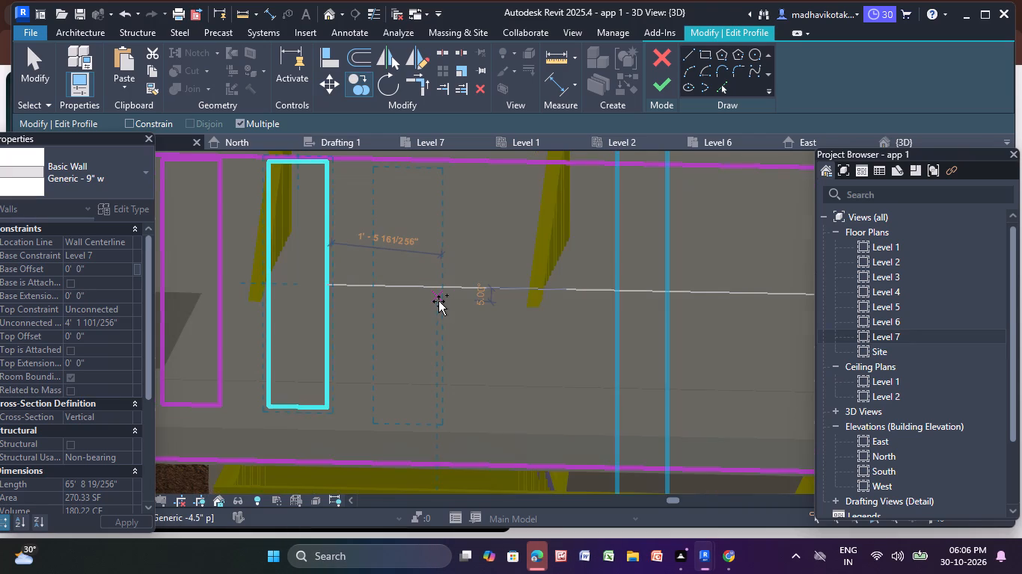
scroll(438, 301, up, 1)
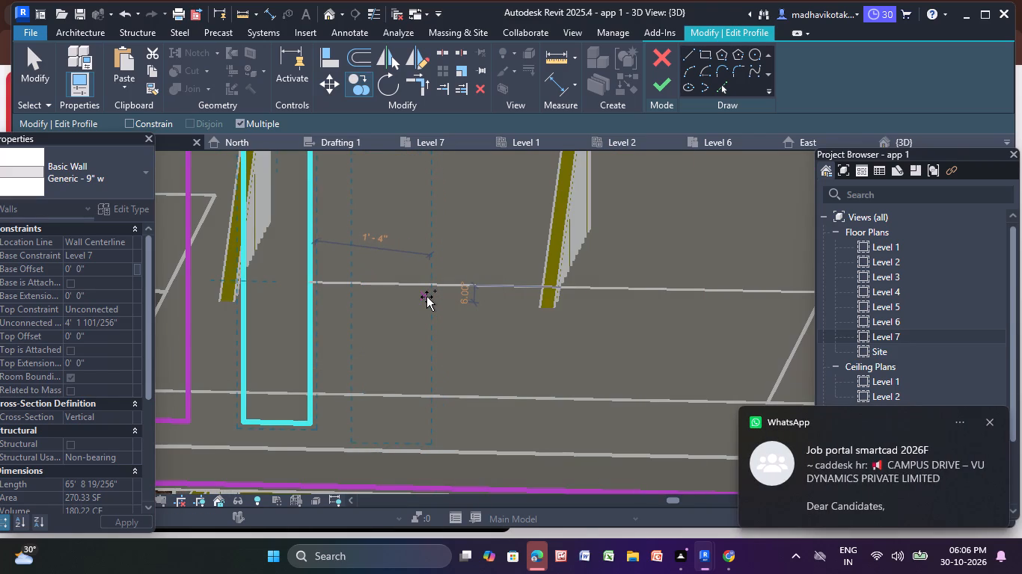
scroll(432, 298, up, 3)
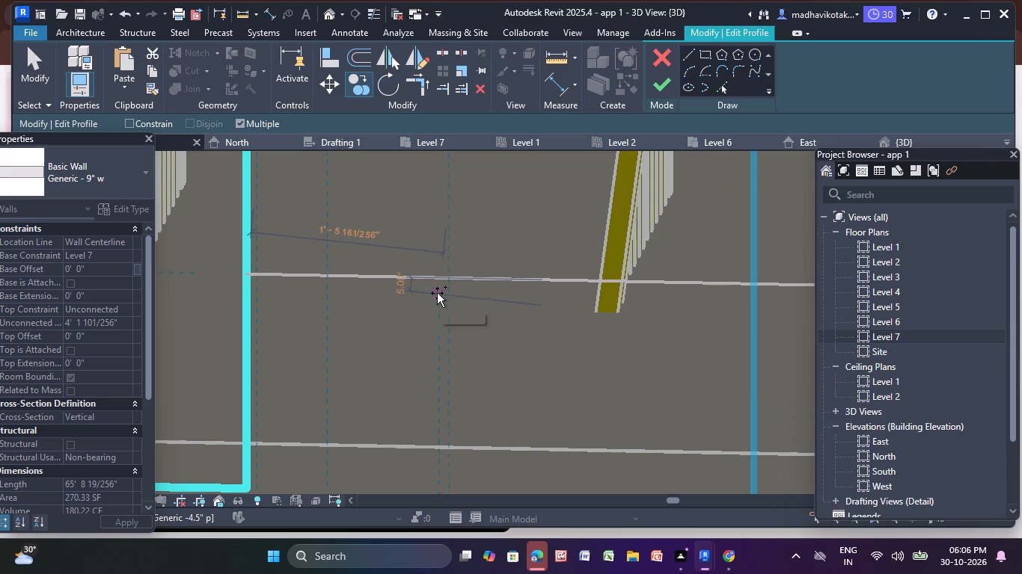
click(432, 289)
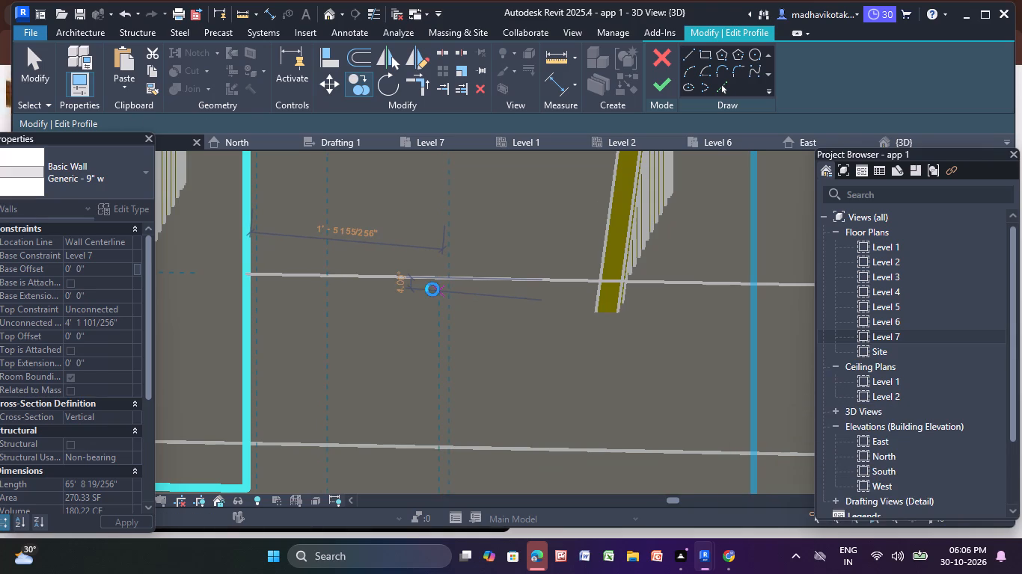
scroll(514, 298, down, 3)
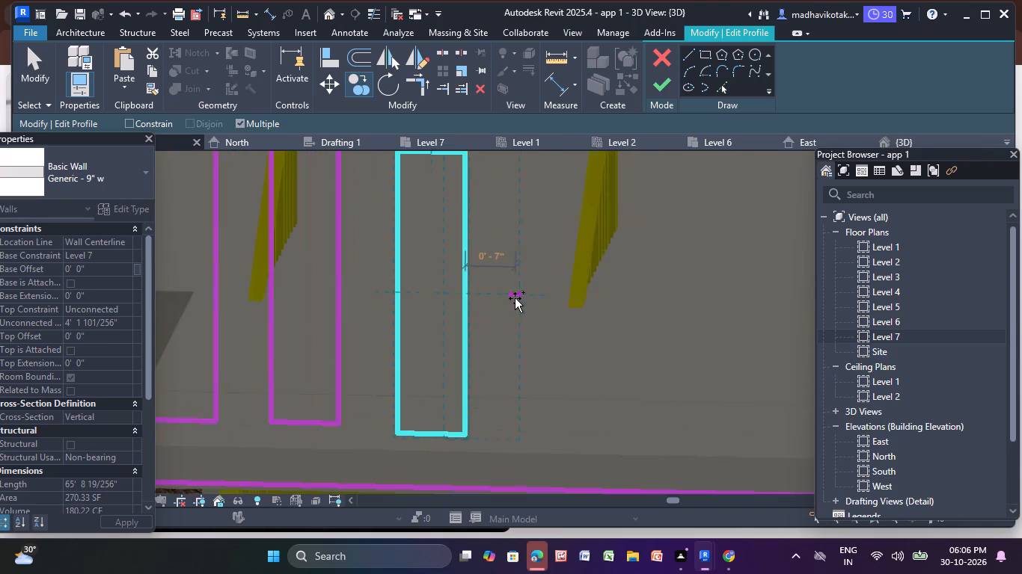
middle_drag(515, 298, 330, 331)
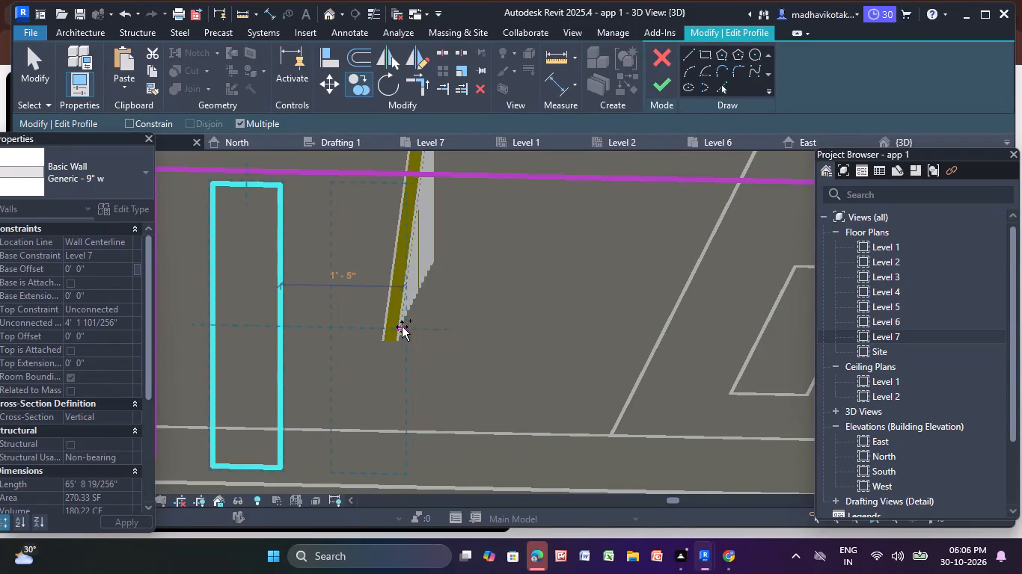
click(402, 327)
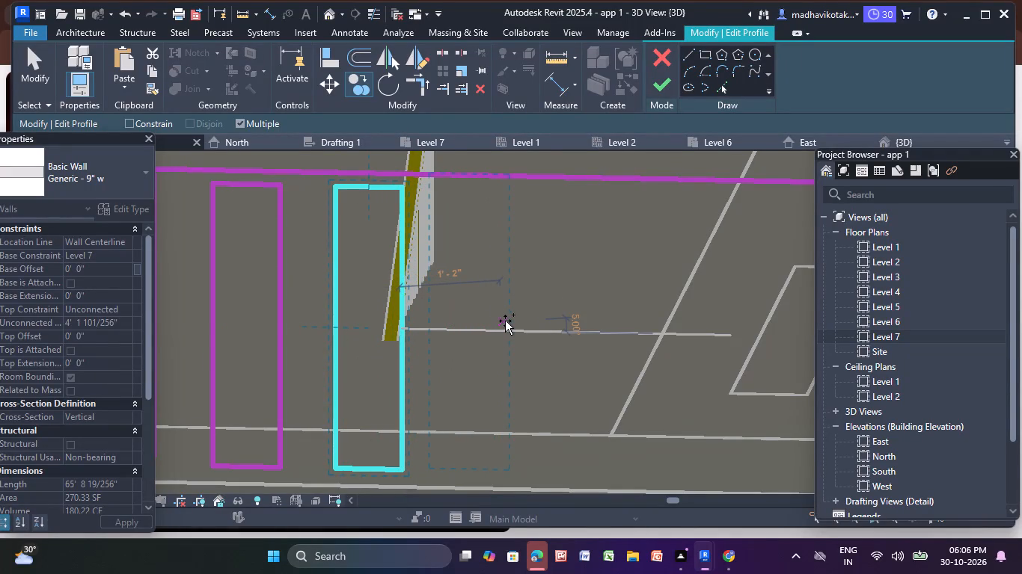
click(526, 323)
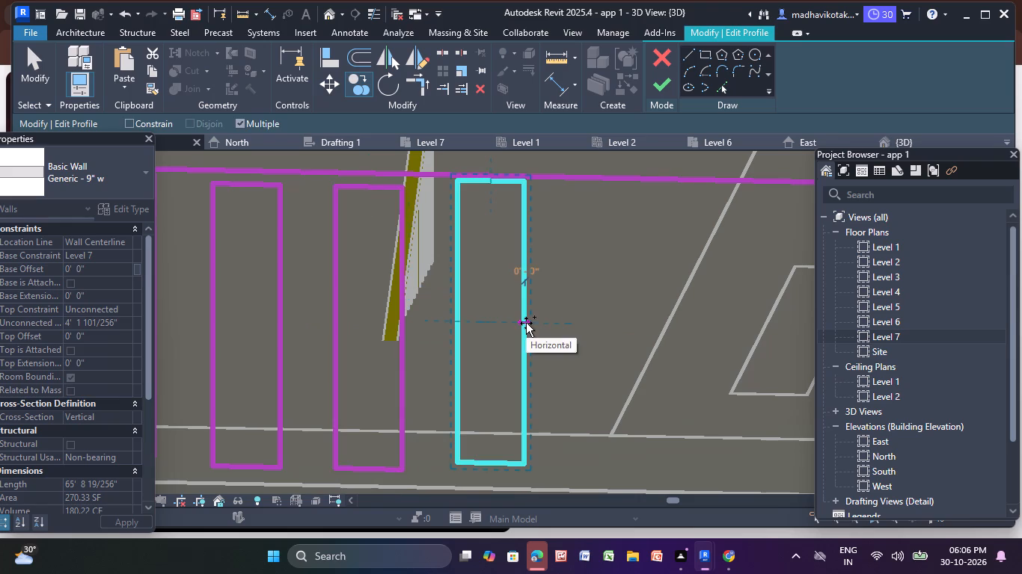
Place five more slot outline copies across and beyond the small roof opening above the grey columns, each about 1 ft 5 in from the last.
scroll(526, 323, down, 4)
middle_drag(526, 323, 357, 297)
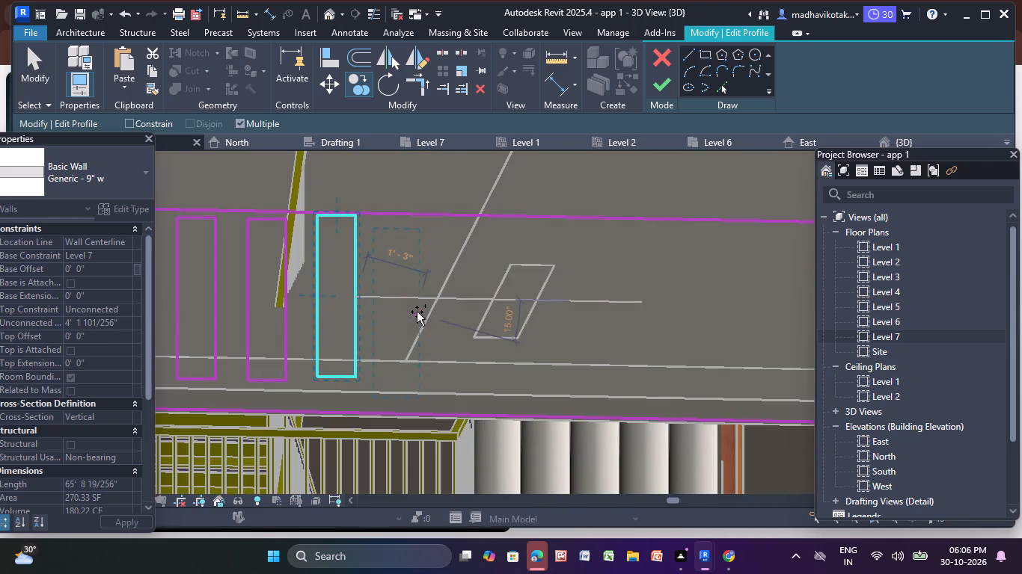
click(425, 303)
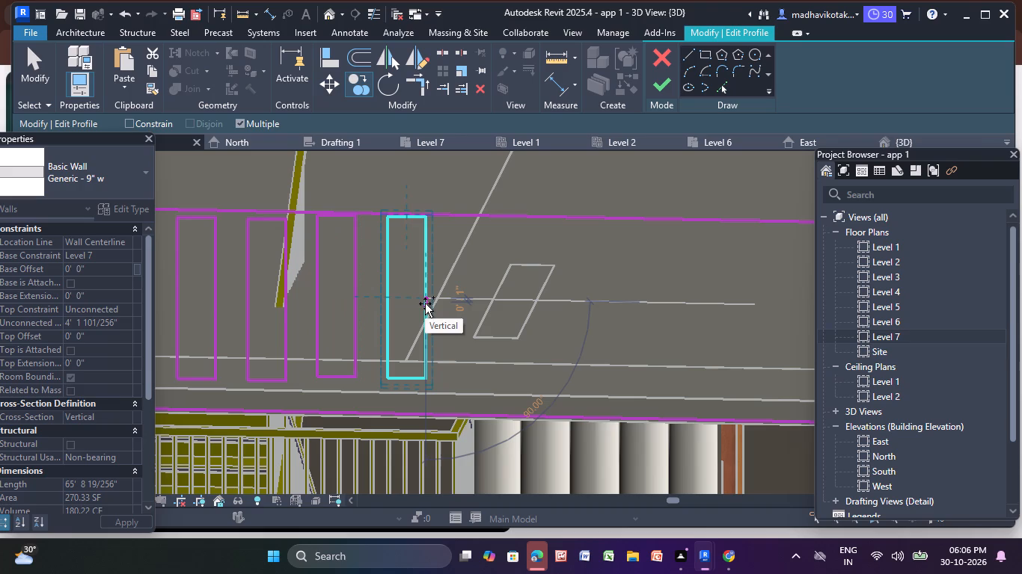
click(495, 309)
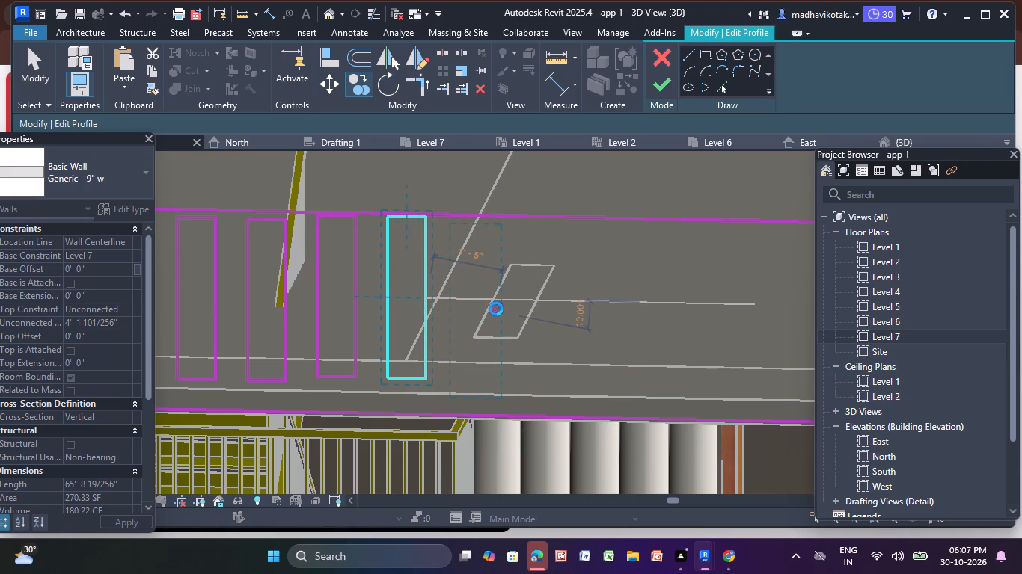
scroll(496, 309, down, 3)
middle_drag(495, 309, 379, 327)
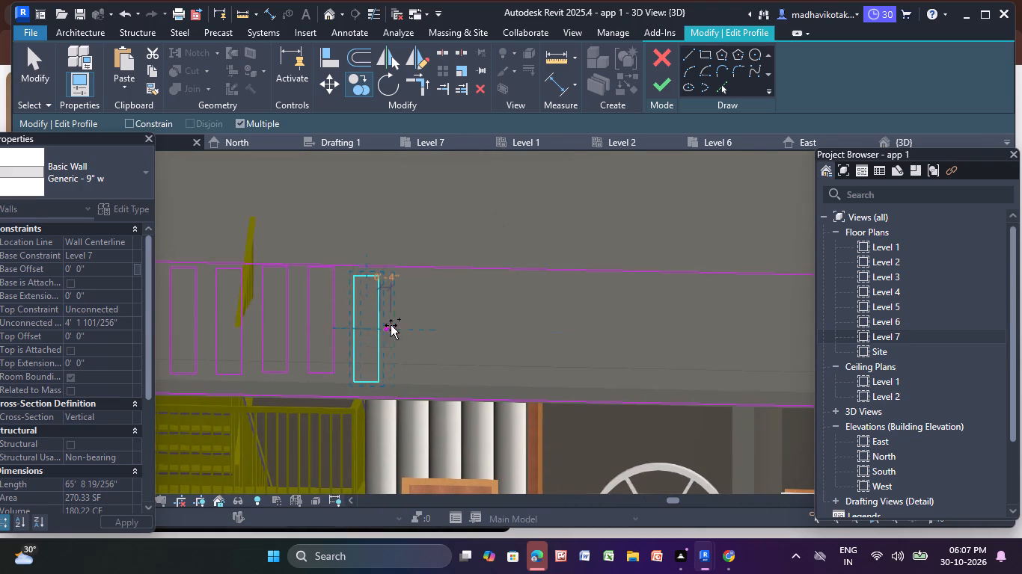
scroll(433, 328, up, 4)
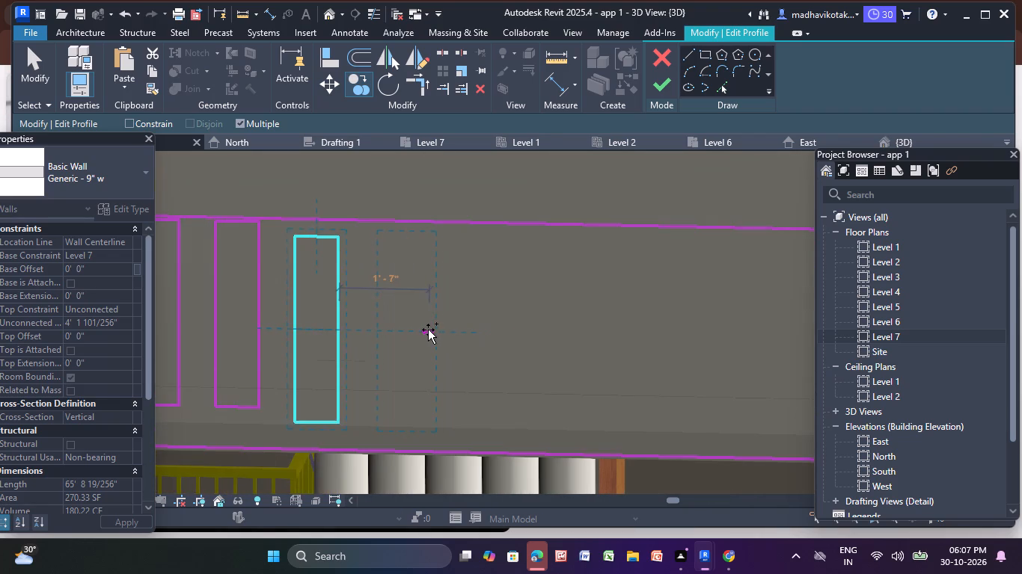
click(420, 333)
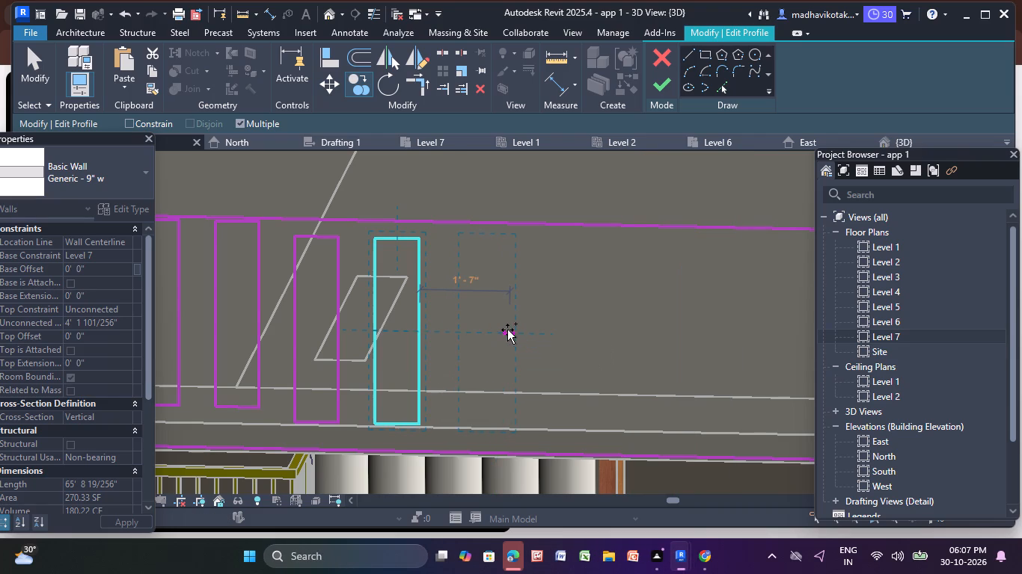
scroll(504, 330, up, 4)
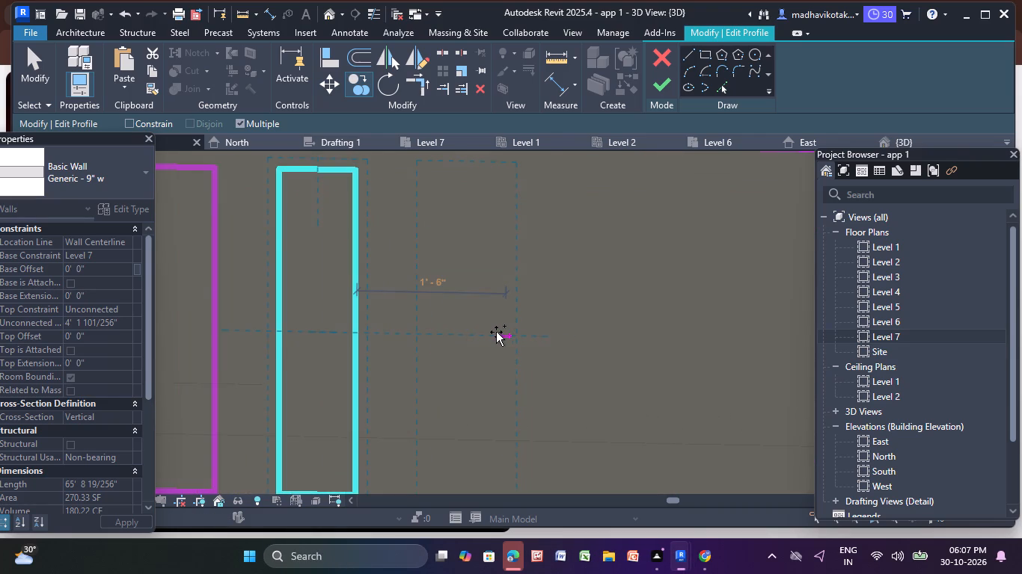
click(498, 332)
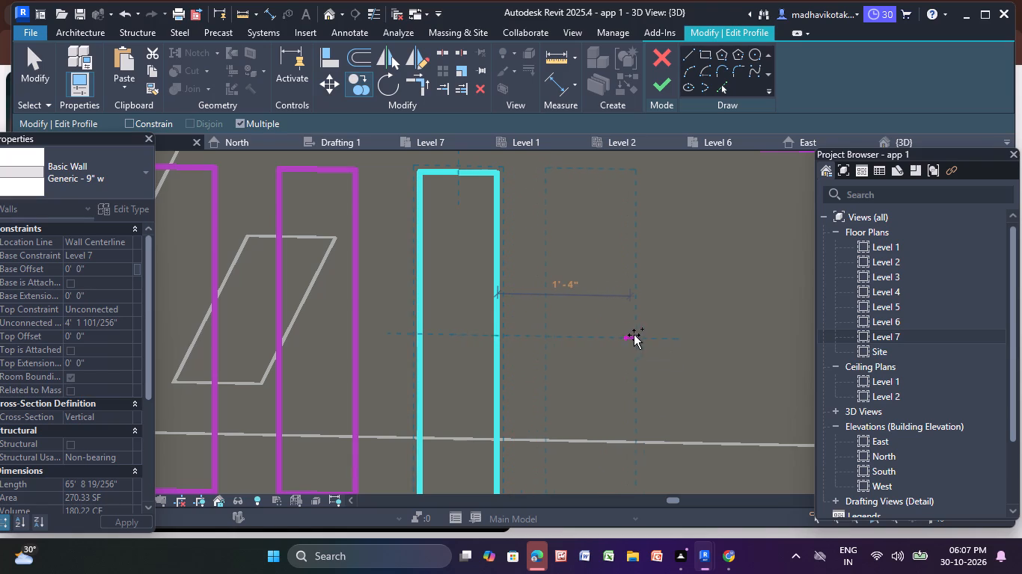
click(640, 335)
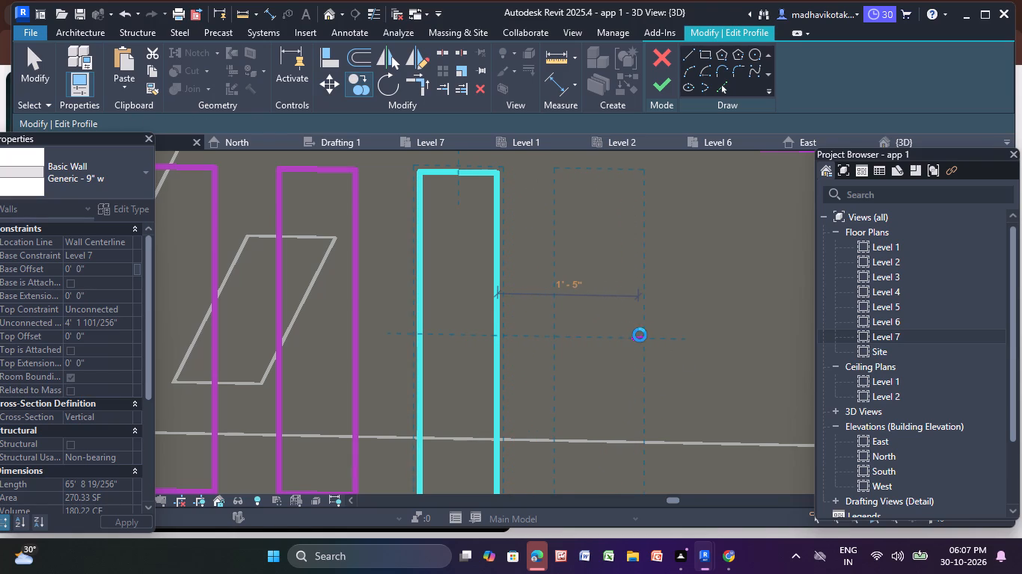
Extend the slot row beyond the grey columns toward the far dark brown facade with four more copies spaced about 1 ft 5 in apart.
scroll(640, 335, down, 5)
middle_drag(640, 335, 451, 338)
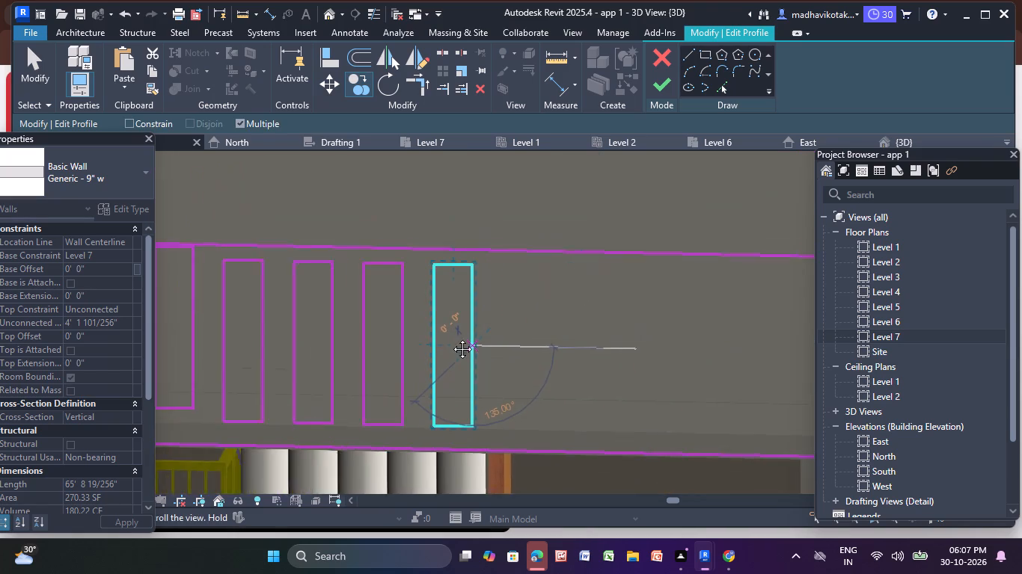
middle_drag(451, 338, 273, 312)
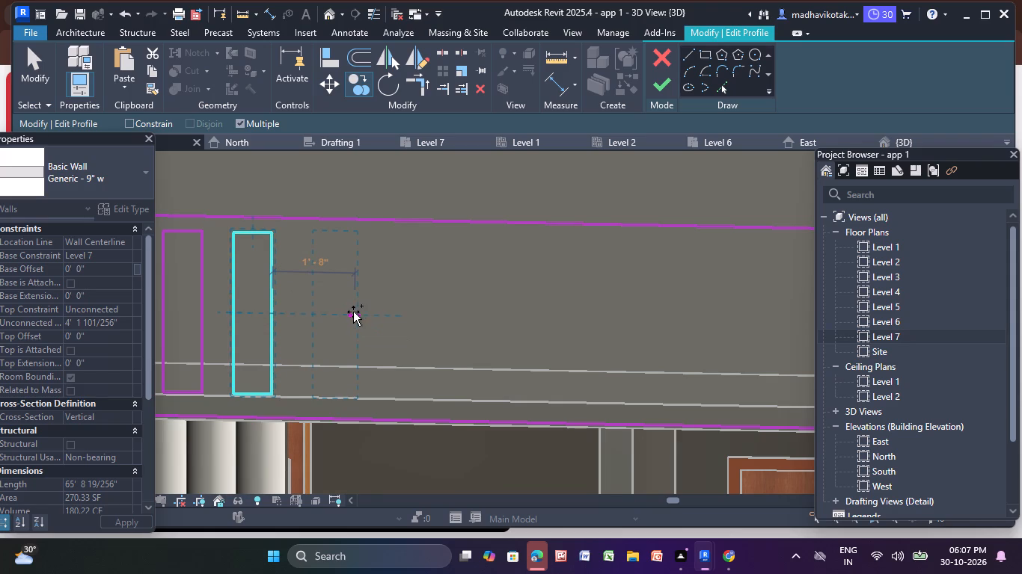
scroll(348, 315, up, 2)
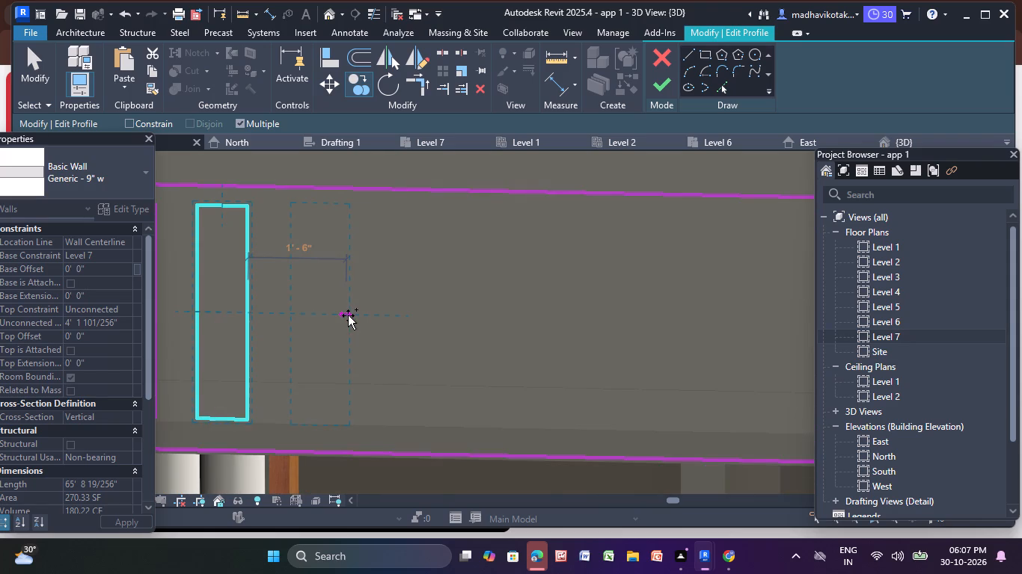
click(341, 319)
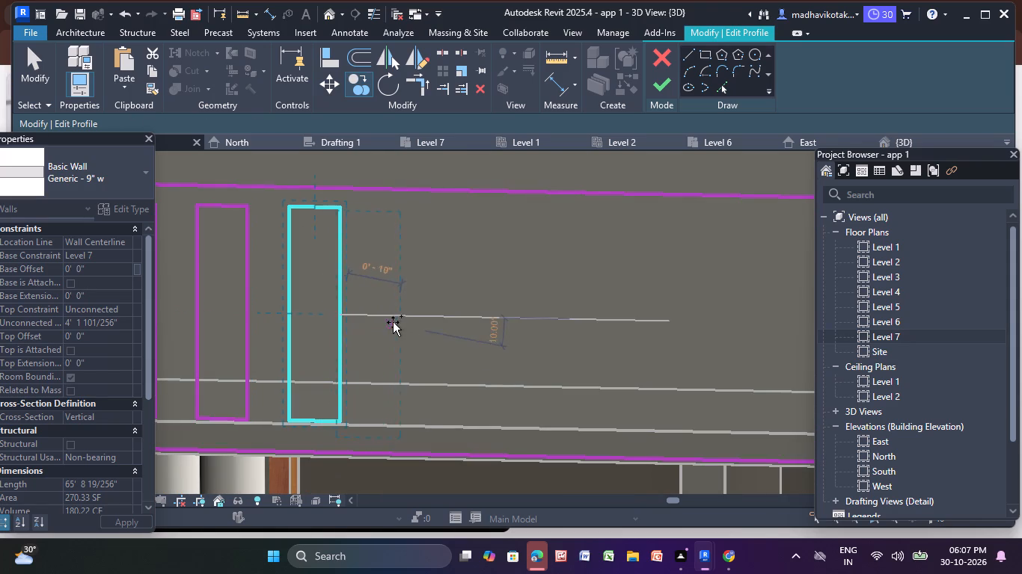
click(434, 321)
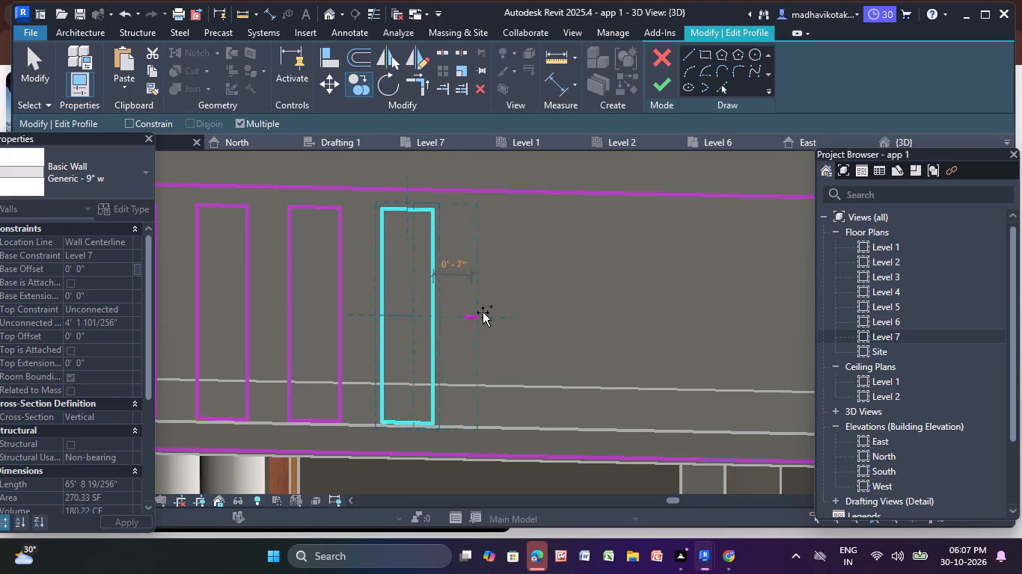
click(527, 314)
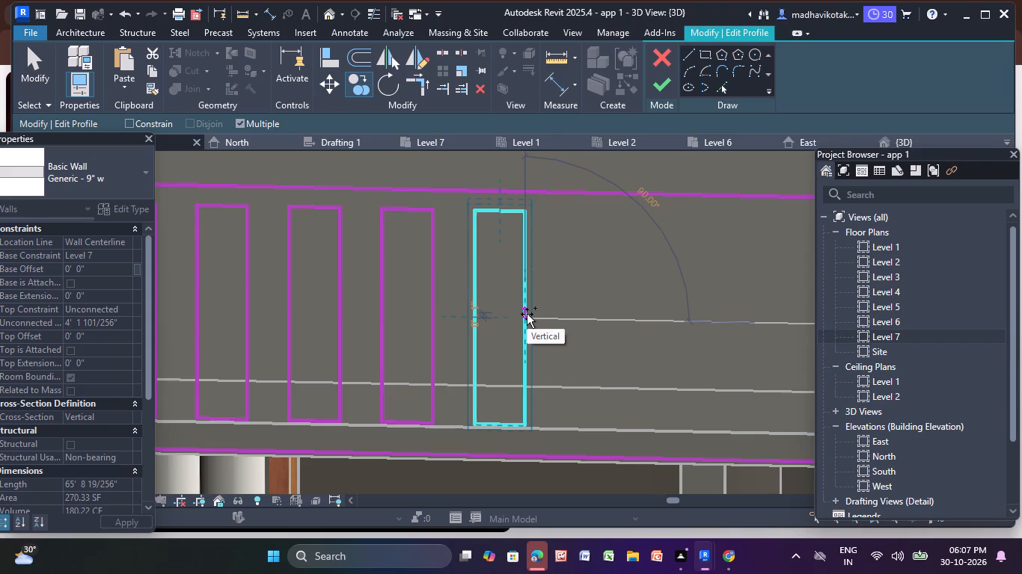
scroll(527, 314, down, 3)
middle_drag(527, 314, 338, 321)
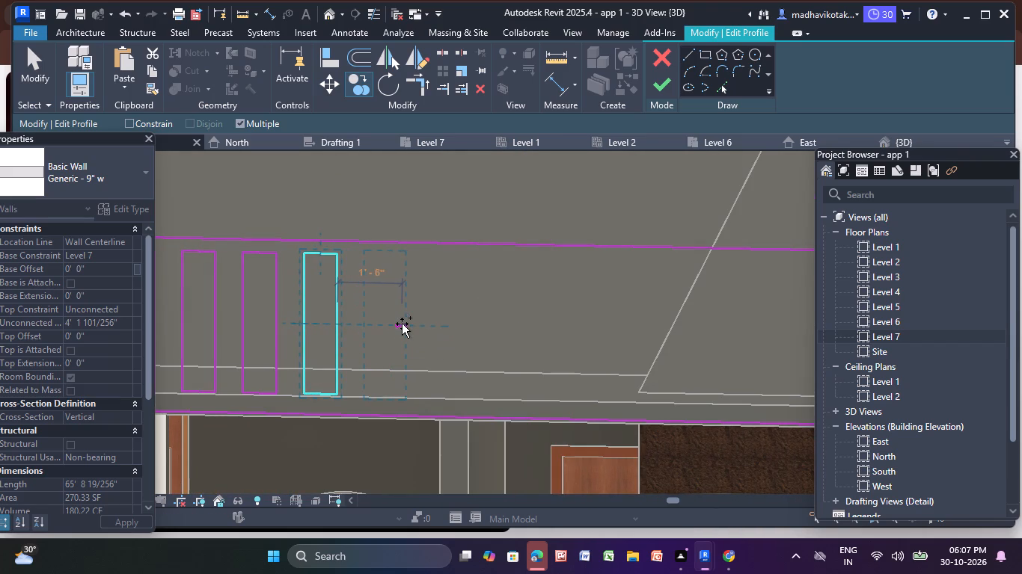
click(400, 324)
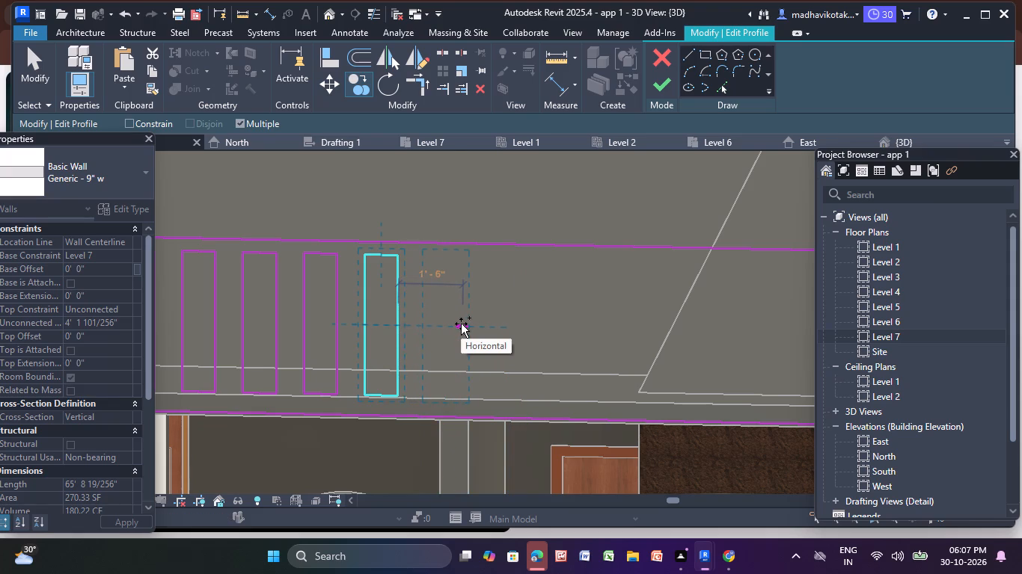
Continue the slot row to the start of the dark brown facade with four more outline copies, each about 1 ft 5 in beyond the last.
scroll(458, 323, up, 4)
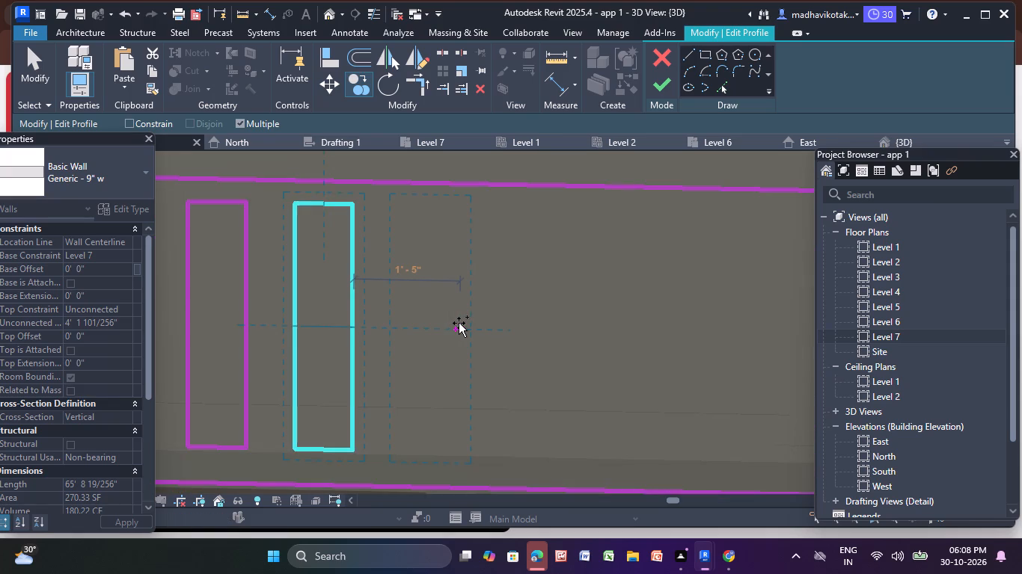
click(459, 323)
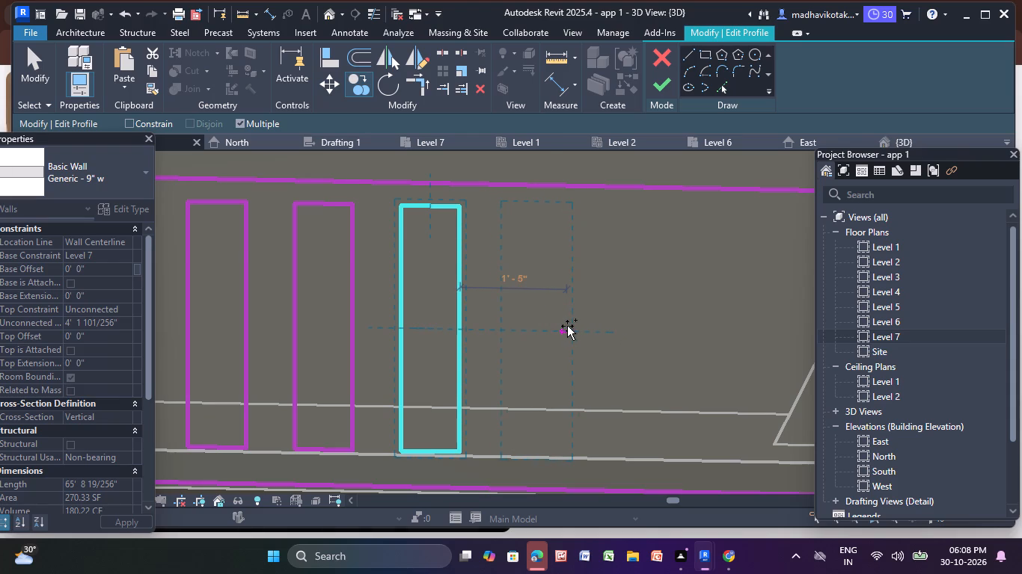
click(567, 326)
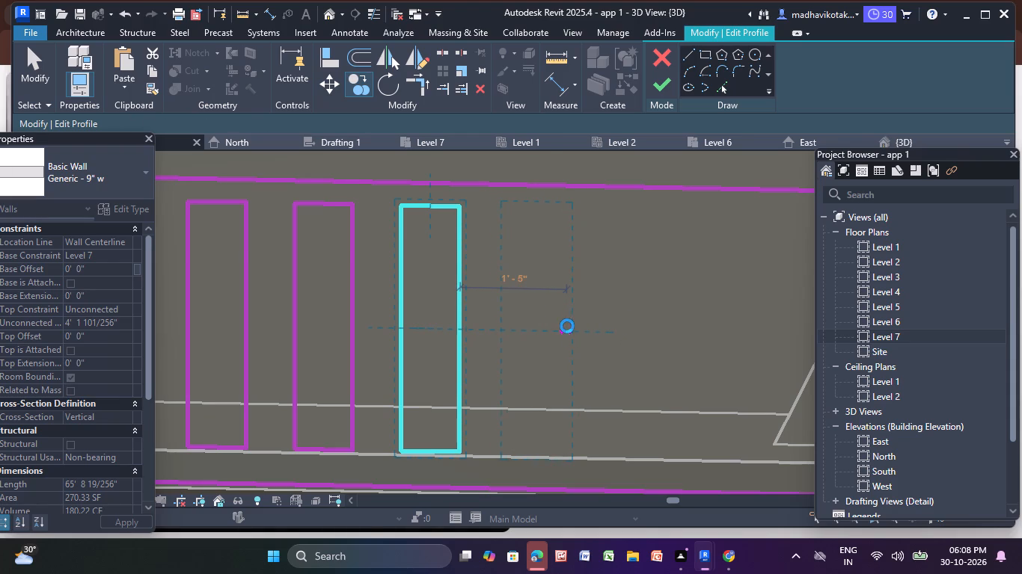
scroll(567, 326, down, 6)
middle_drag(567, 326, 343, 327)
scroll(355, 327, up, 4)
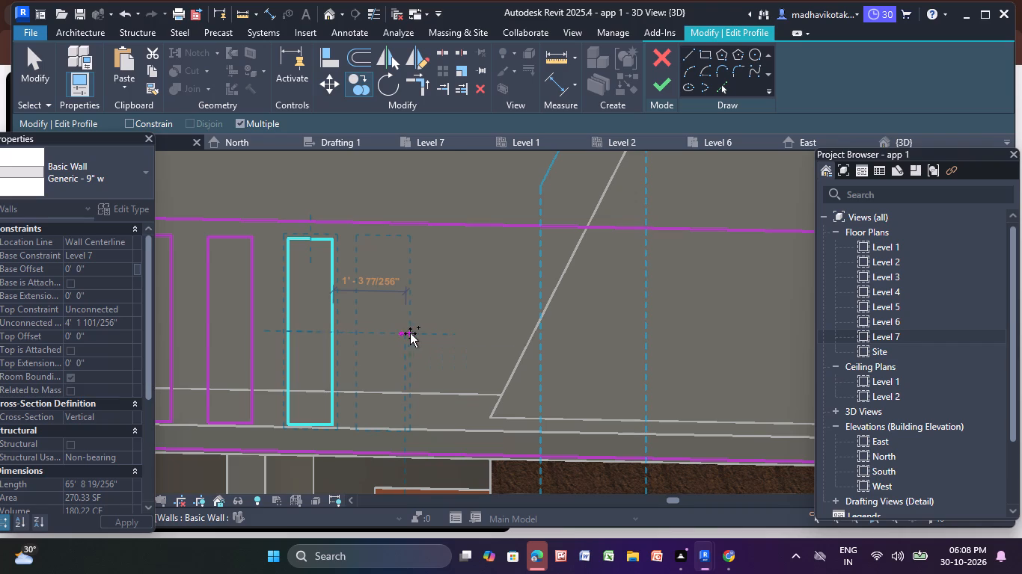
click(415, 332)
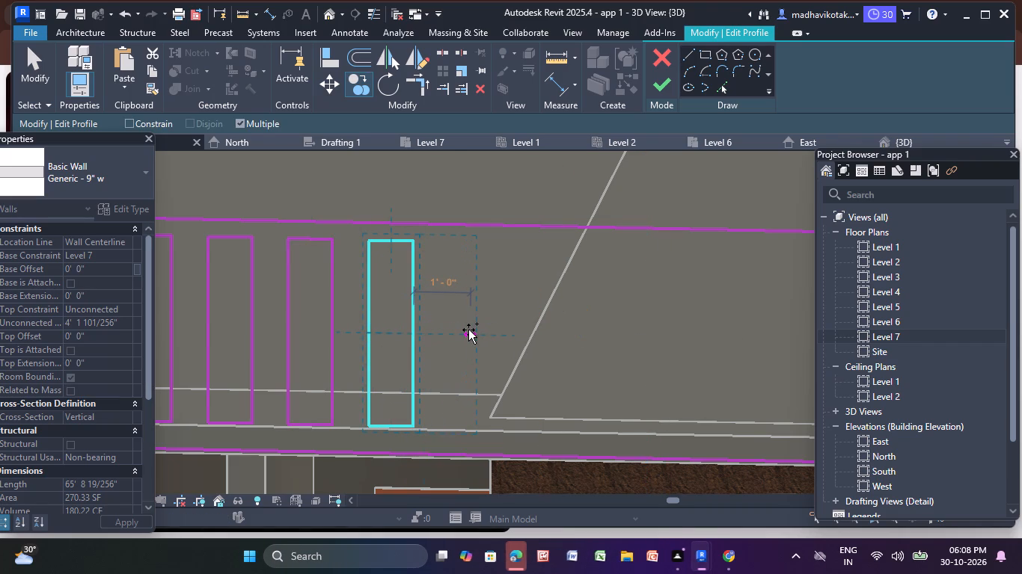
scroll(468, 330, up, 3)
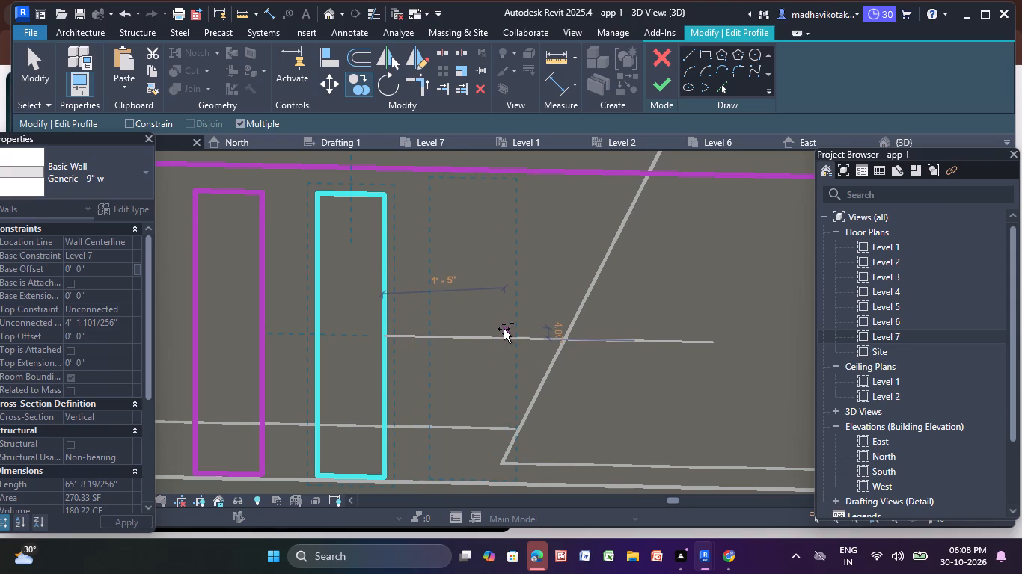
click(504, 329)
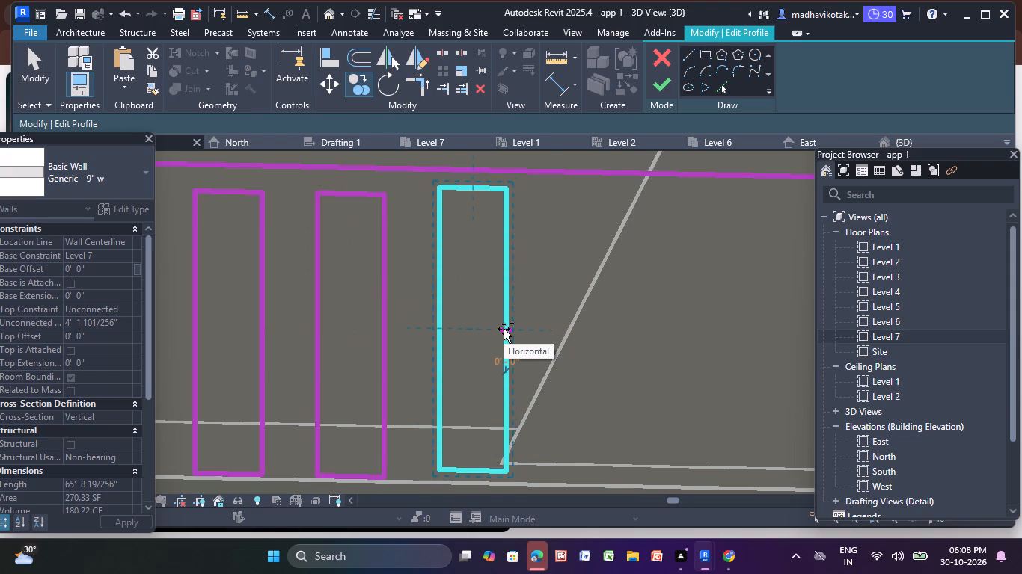
Add three more slot outline copies above the near part of the dark brown facade, spaced about 1 ft 5 in apart.
scroll(504, 329, down, 5)
middle_drag(504, 329, 287, 328)
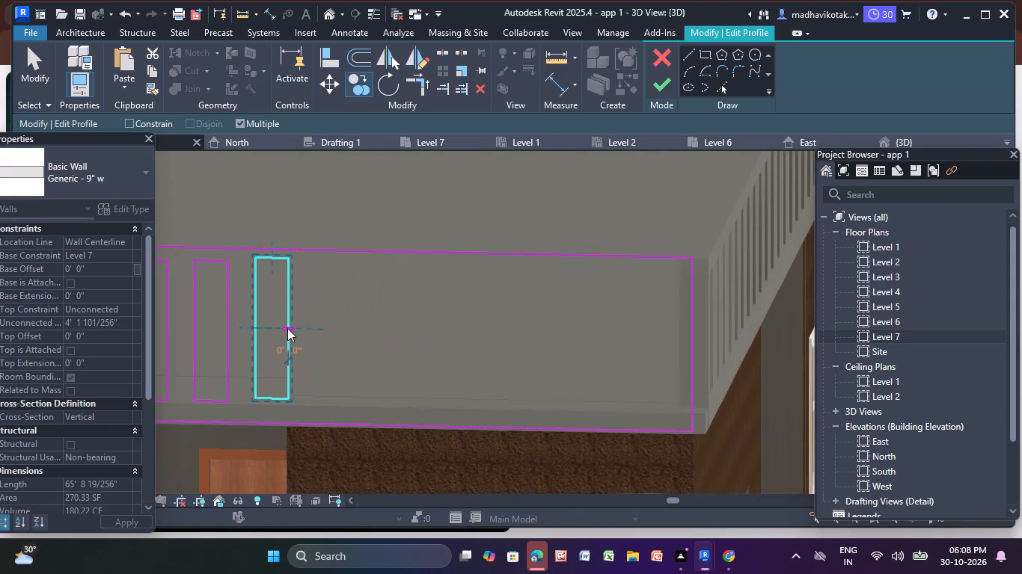
click(349, 328)
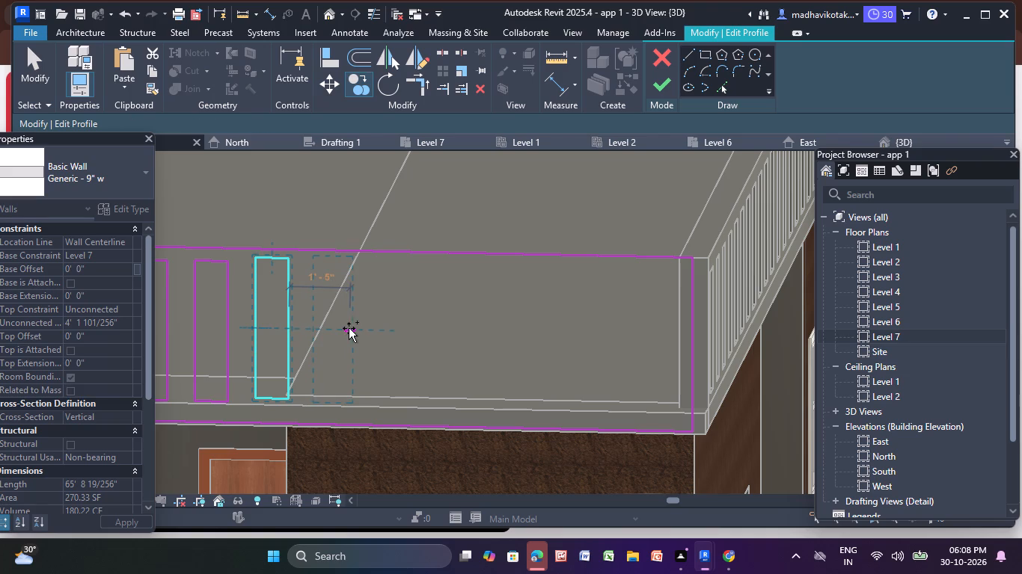
click(411, 326)
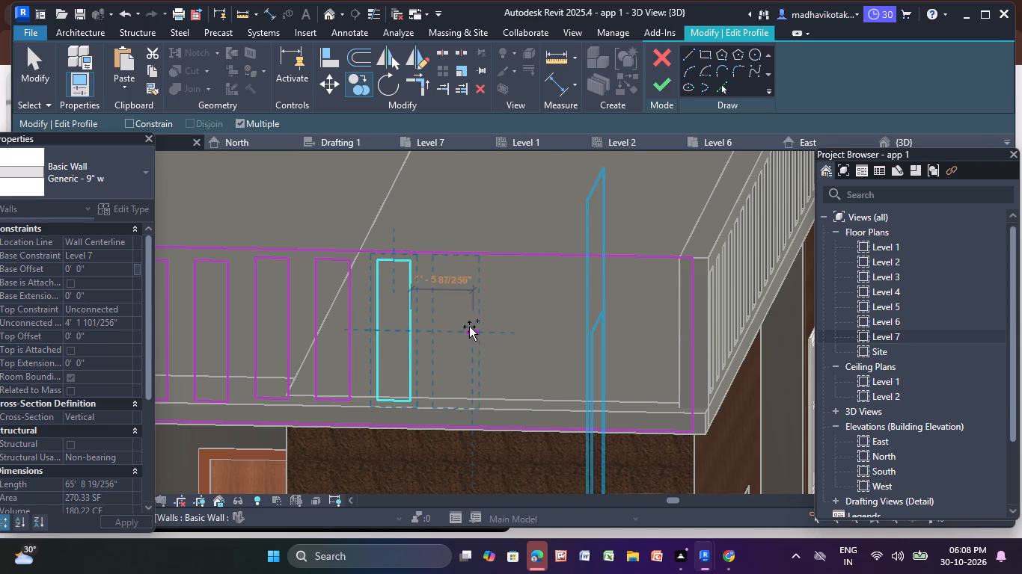
scroll(473, 327, up, 4)
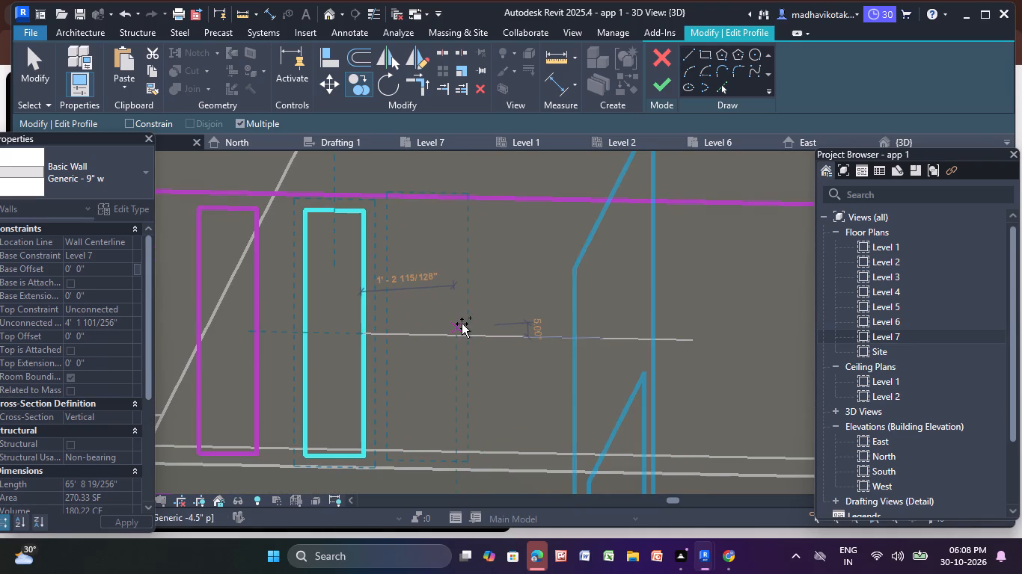
scroll(462, 324, up, 5)
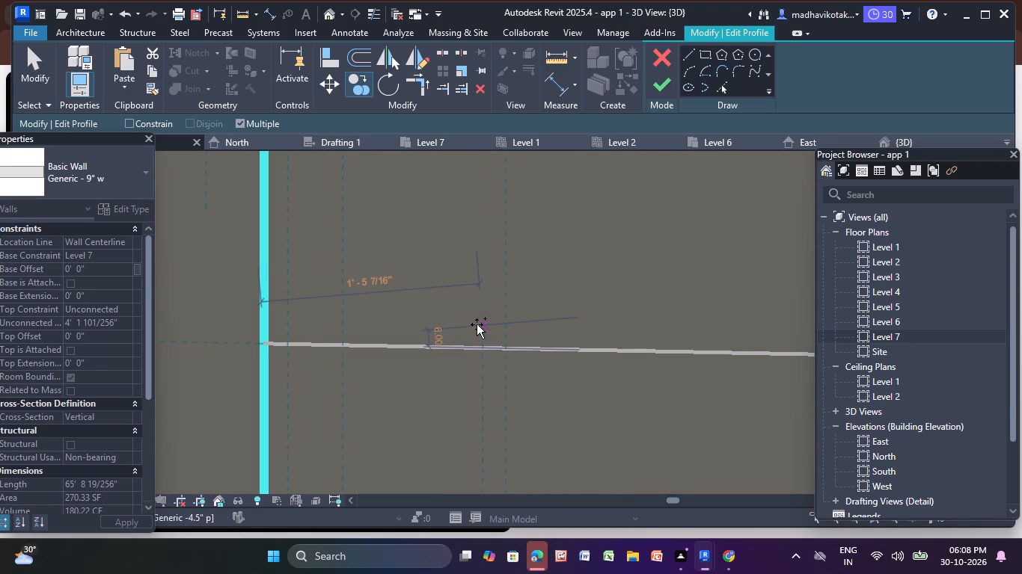
click(471, 324)
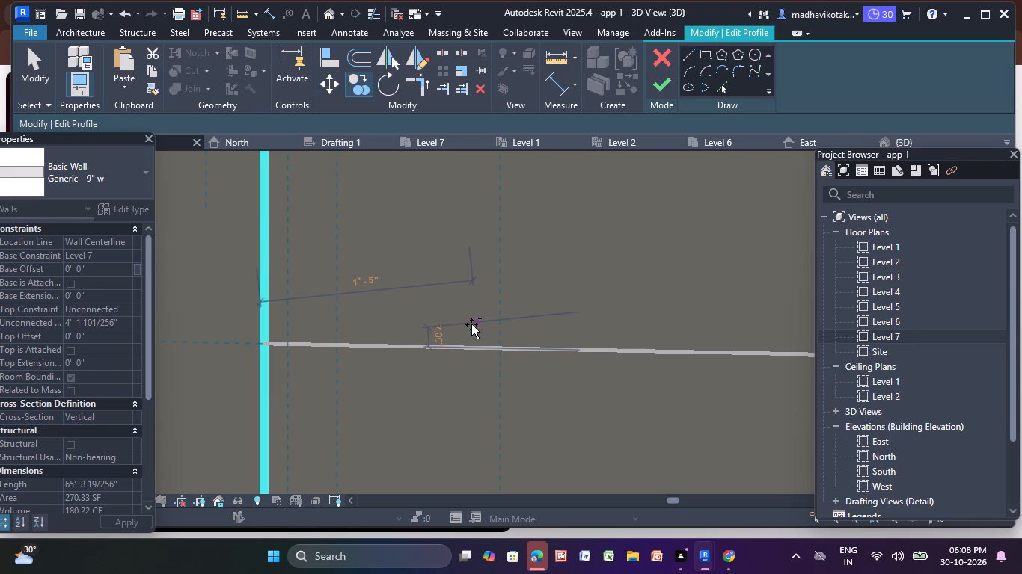
Complete the slot row toward the parapet corner with three more outline copies about 1 ft 5 in apart, and end the copying.
scroll(471, 324, down, 9)
middle_drag(471, 324, 423, 337)
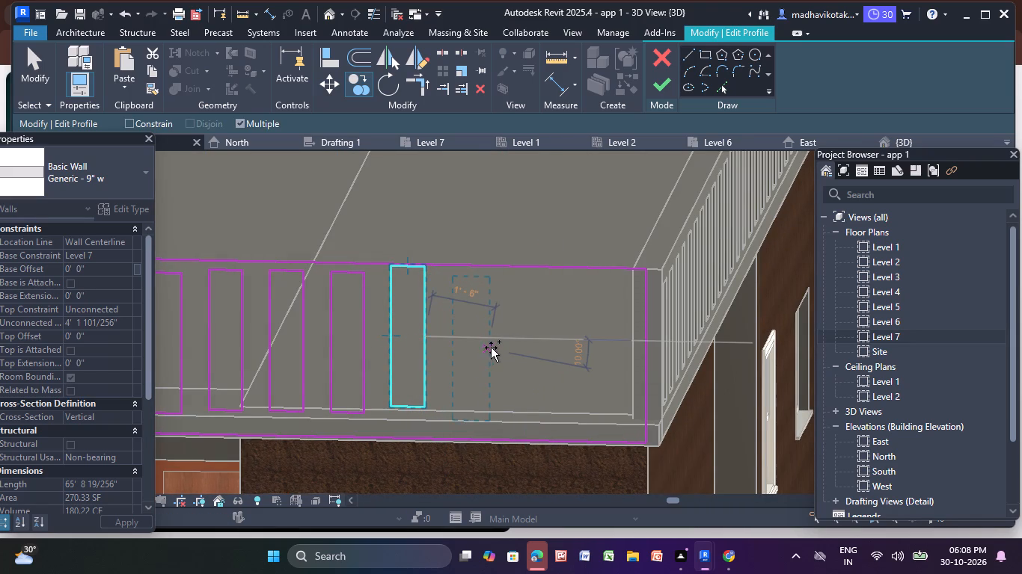
click(485, 343)
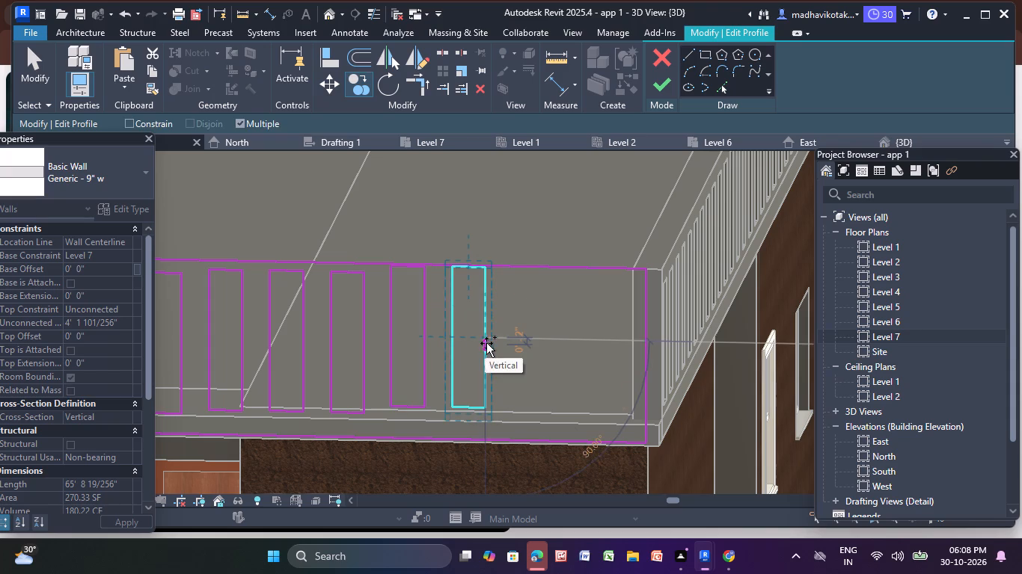
click(545, 345)
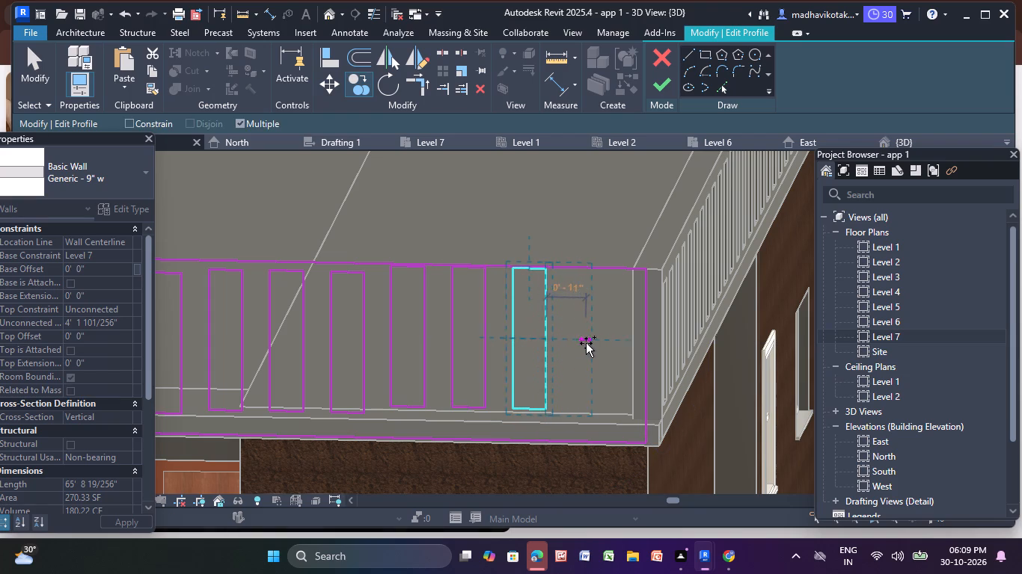
scroll(611, 342, up, 3)
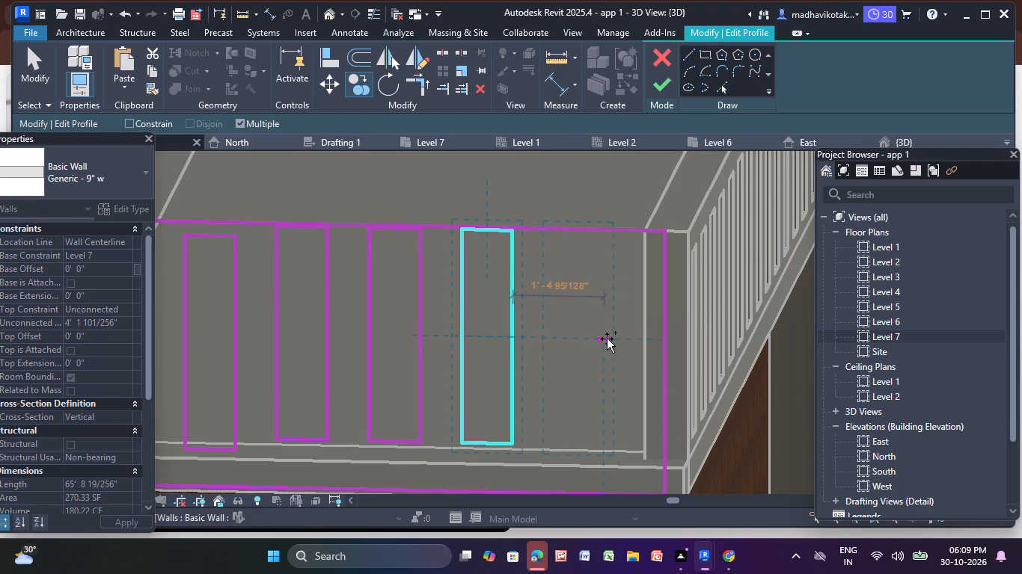
scroll(607, 339, up, 4)
click(606, 339)
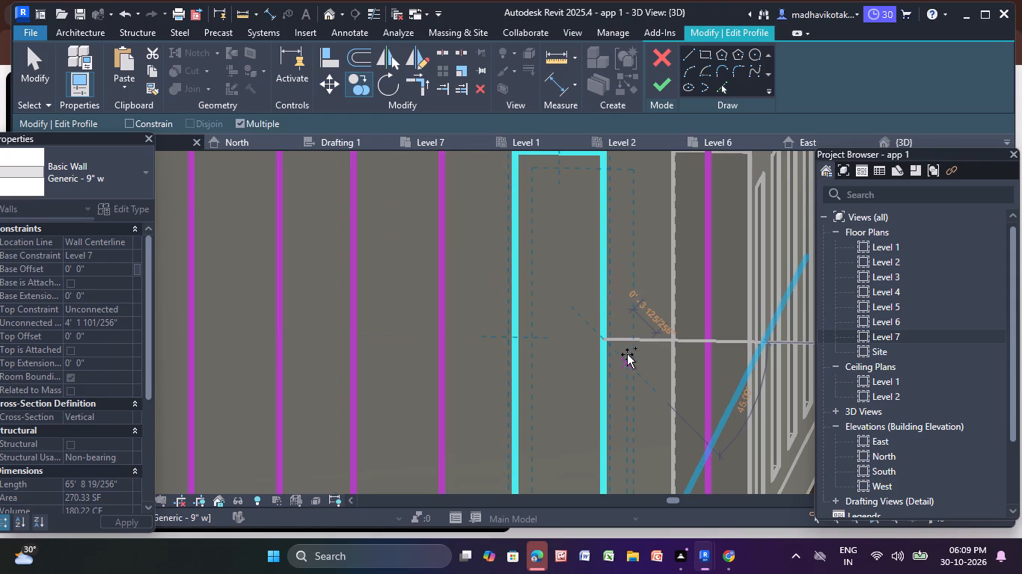
key(Escape)
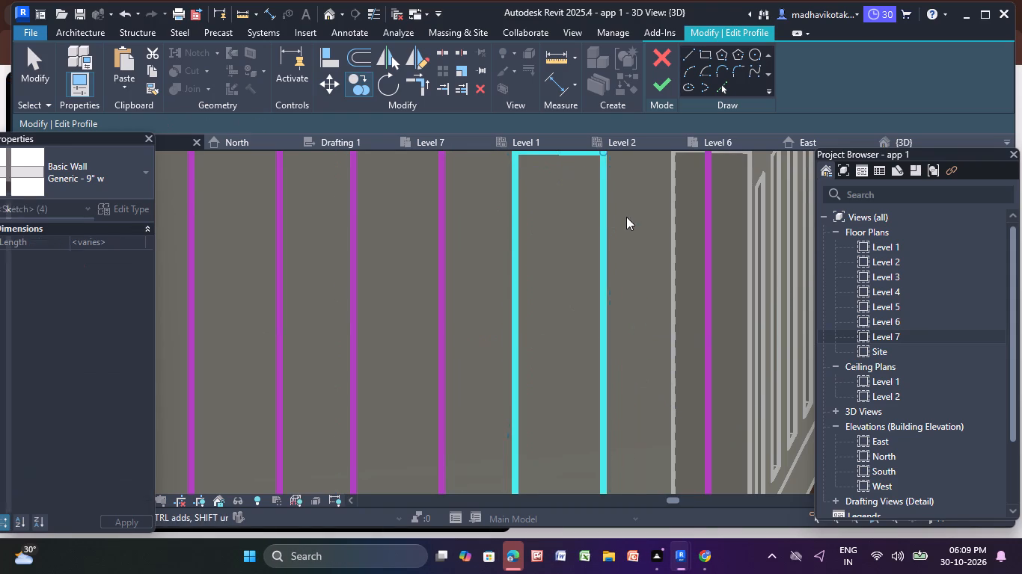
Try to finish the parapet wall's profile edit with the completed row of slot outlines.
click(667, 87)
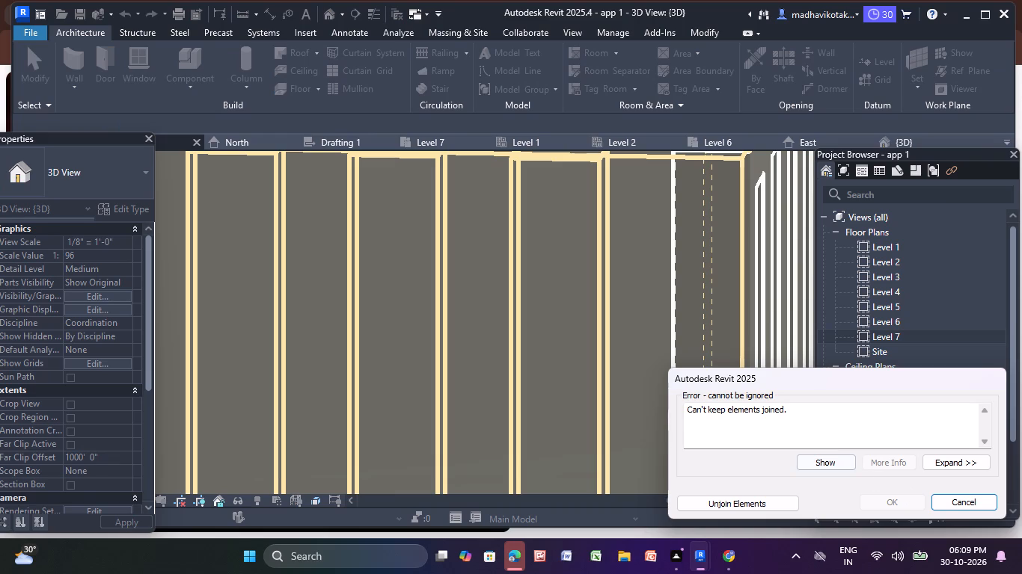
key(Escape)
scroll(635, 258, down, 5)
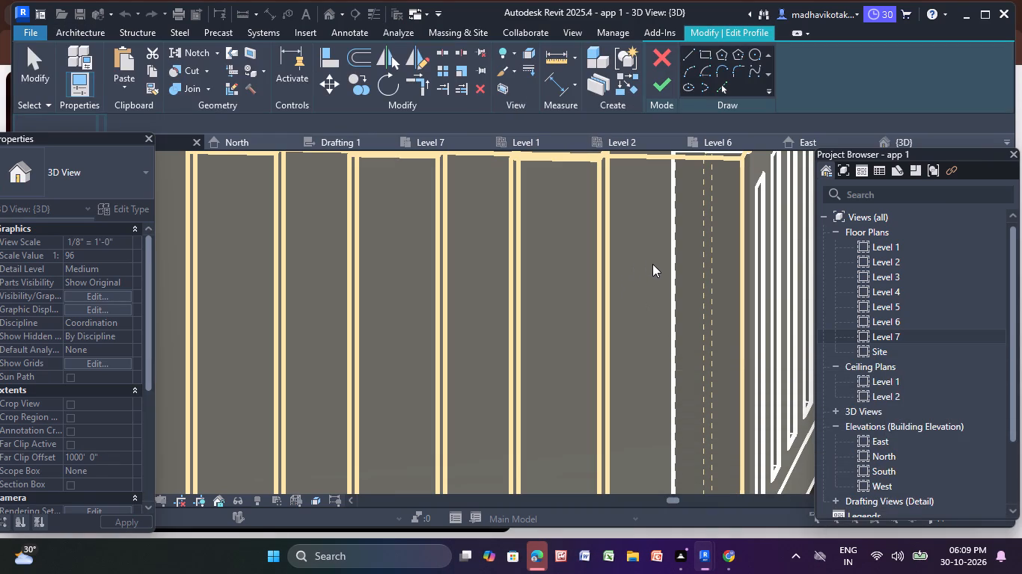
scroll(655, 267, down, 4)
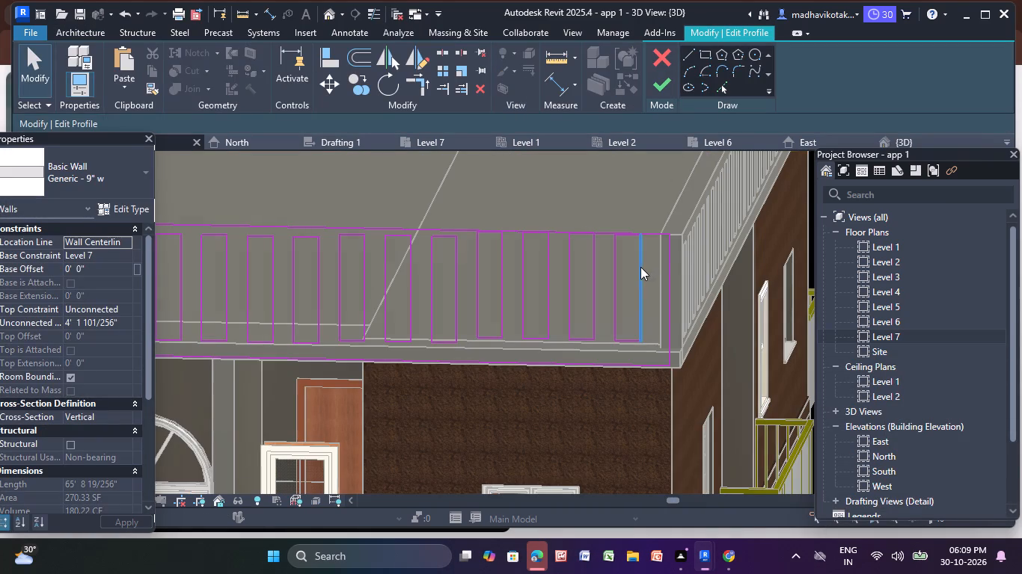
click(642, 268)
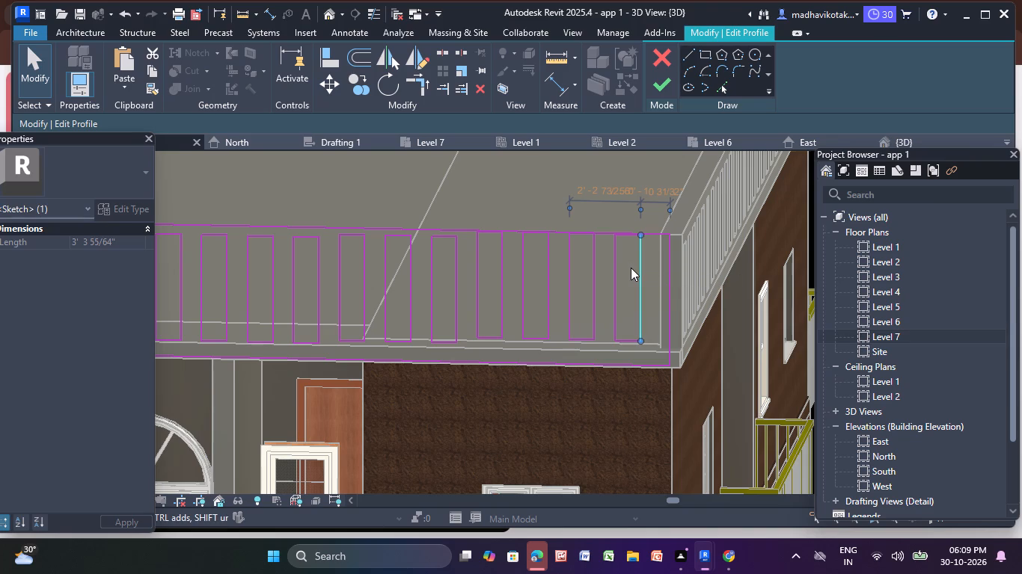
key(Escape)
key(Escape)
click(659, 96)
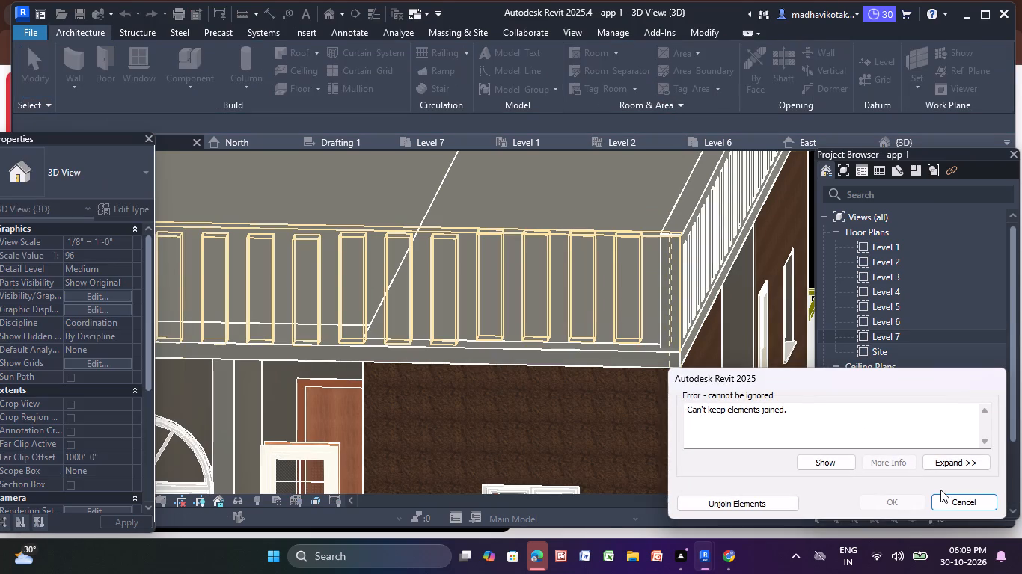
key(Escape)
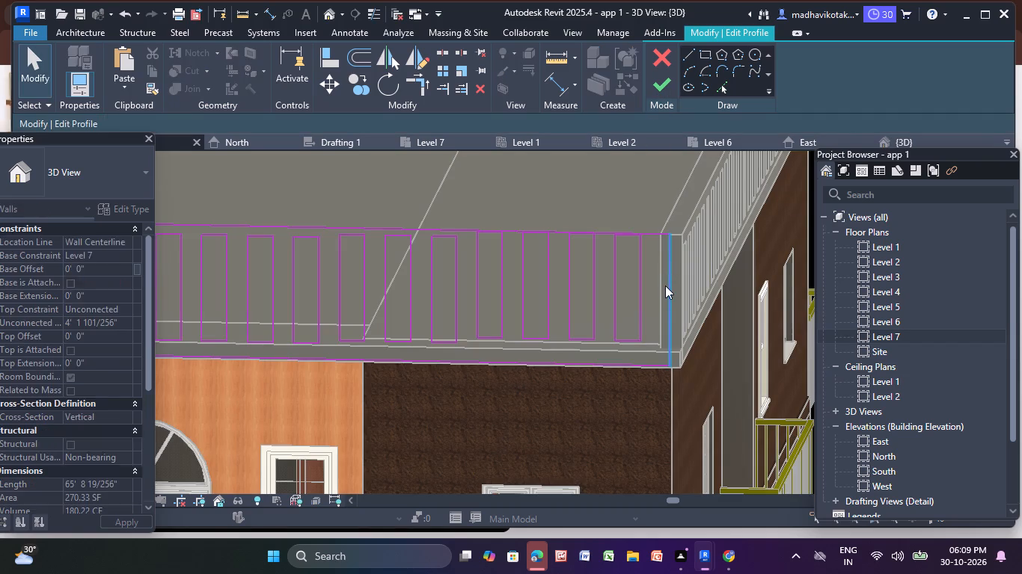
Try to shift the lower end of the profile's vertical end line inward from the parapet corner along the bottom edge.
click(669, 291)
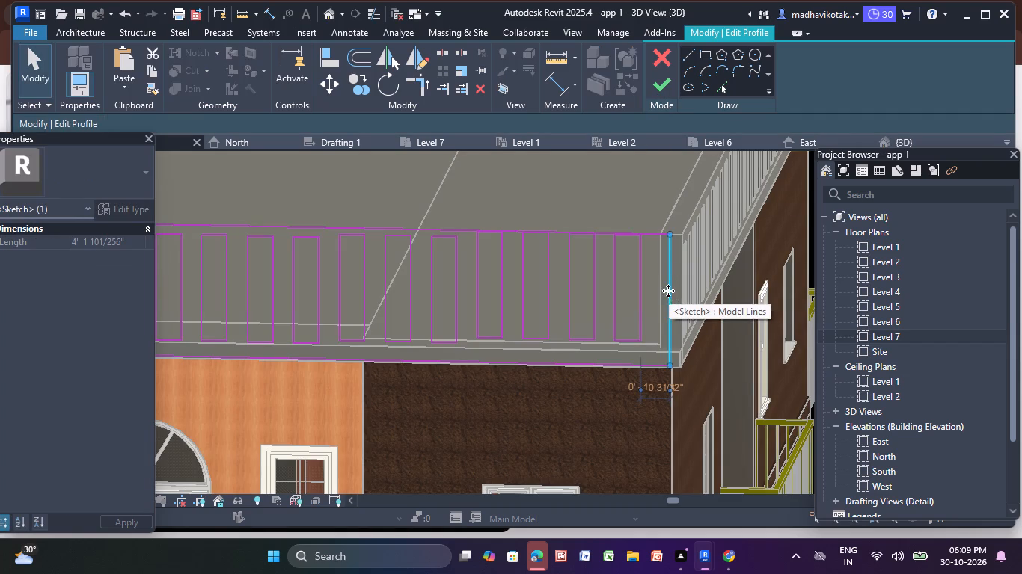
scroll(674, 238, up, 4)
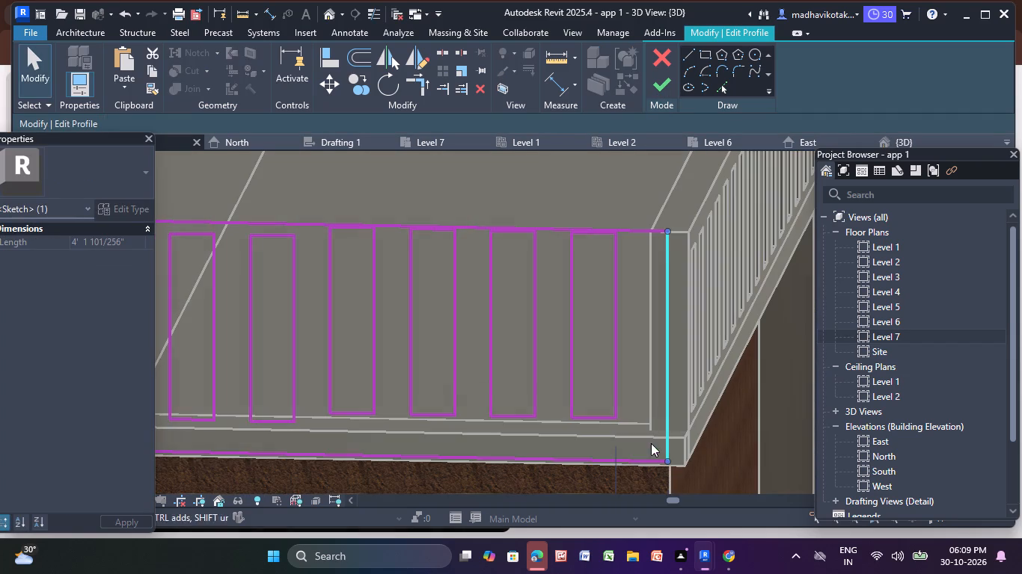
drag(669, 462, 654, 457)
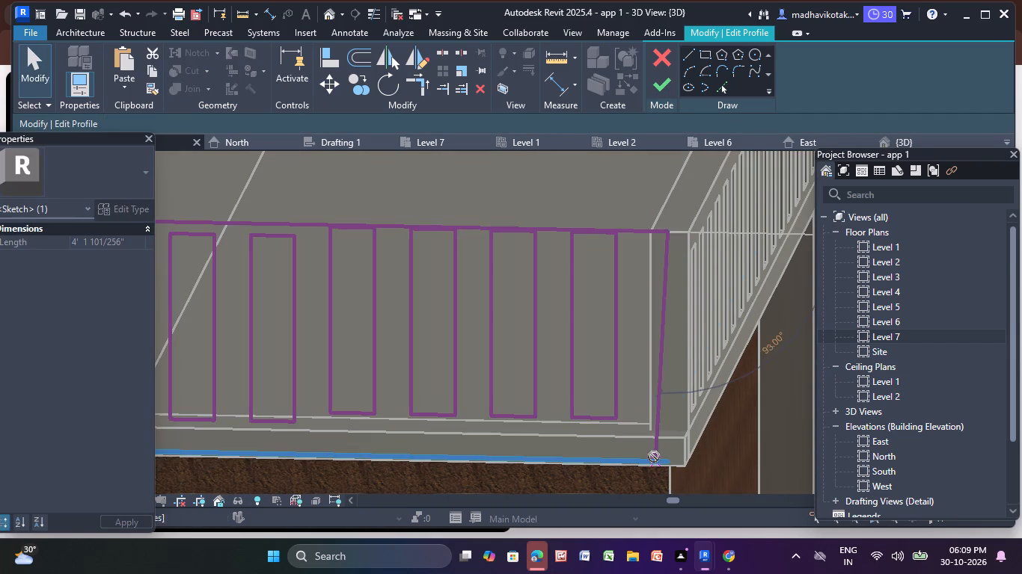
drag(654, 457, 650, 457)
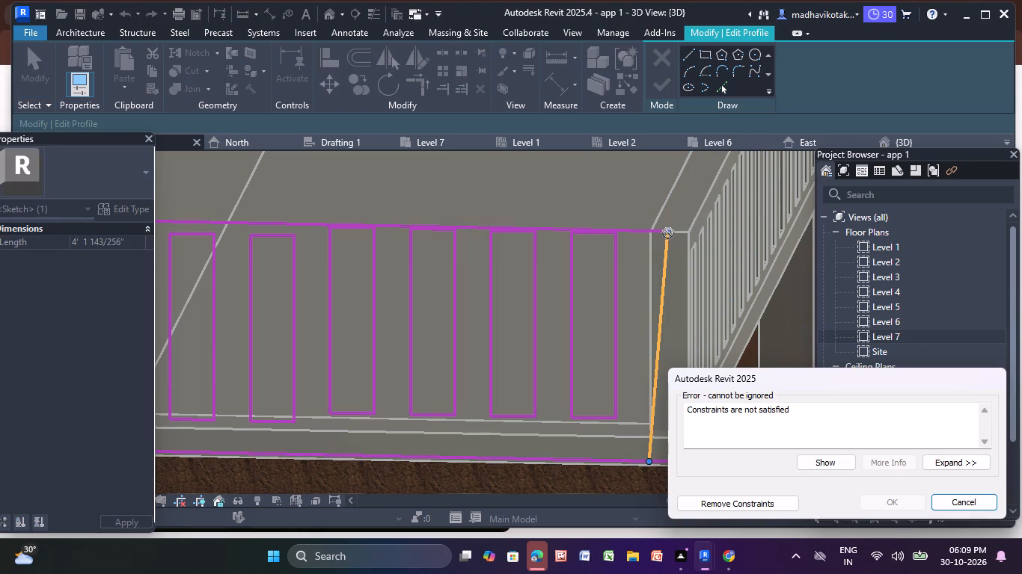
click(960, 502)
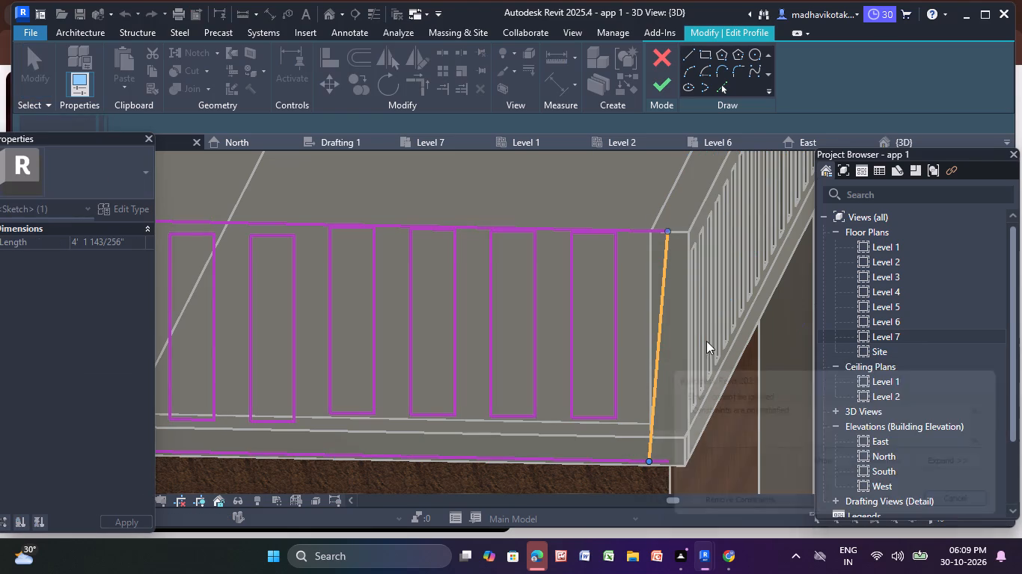
Replace the profile's end line with a vertical line about 4 ft 1 in tall, set slightly inward from the parapet corner.
scroll(665, 233, up, 4)
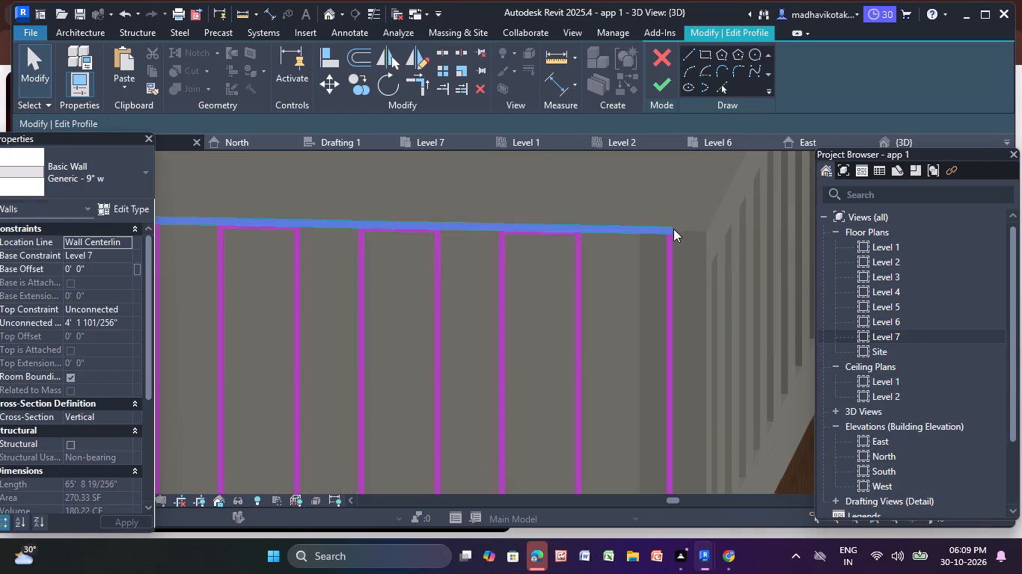
scroll(673, 228, down, 5)
click(671, 259)
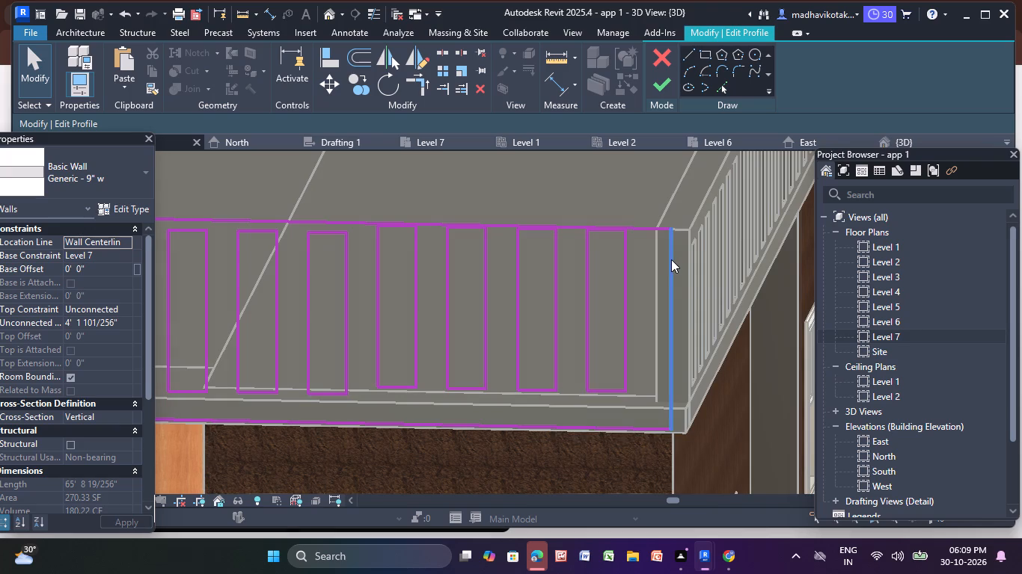
key(Delete)
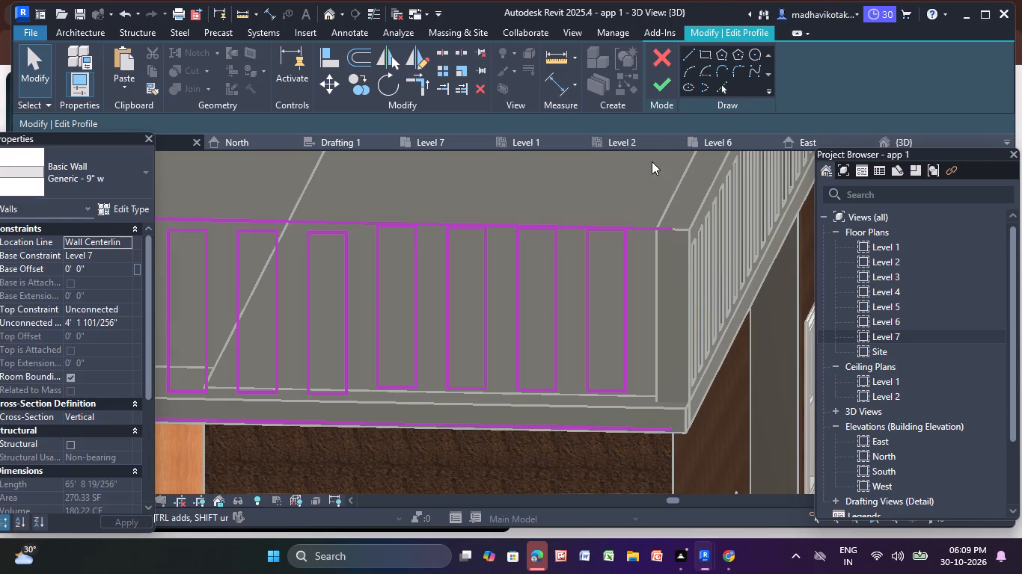
click(685, 52)
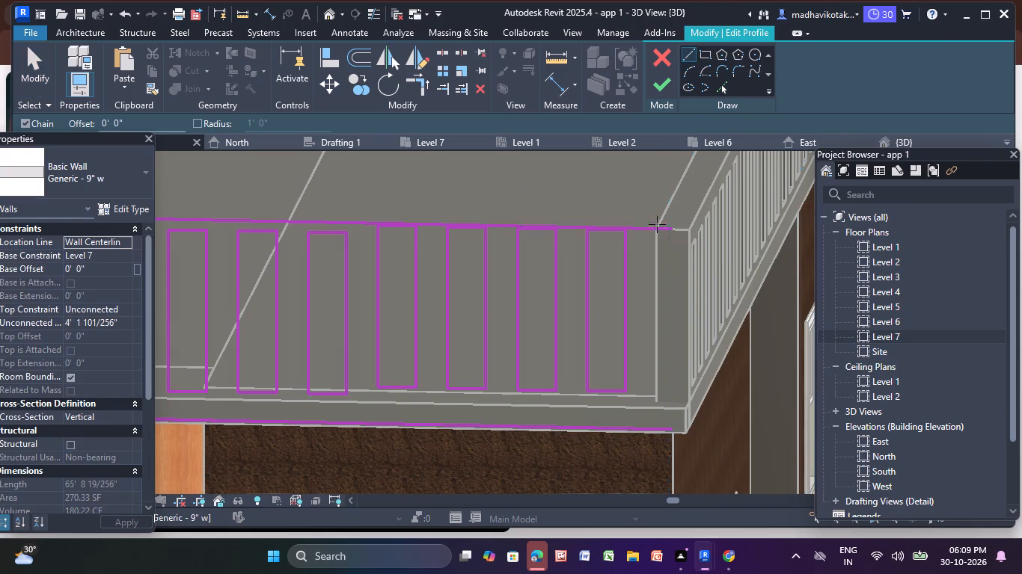
click(645, 232)
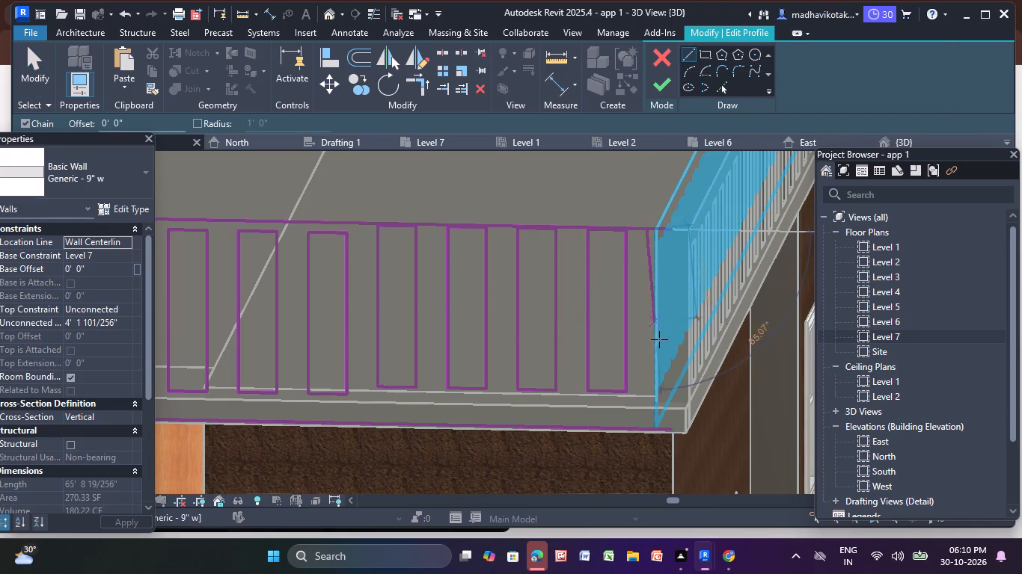
click(642, 433)
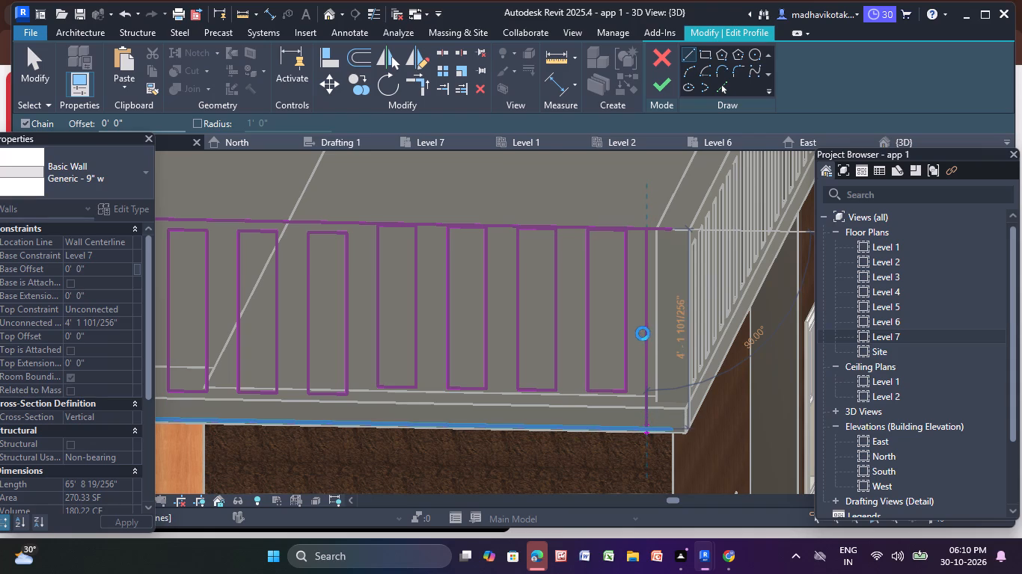
key(Escape)
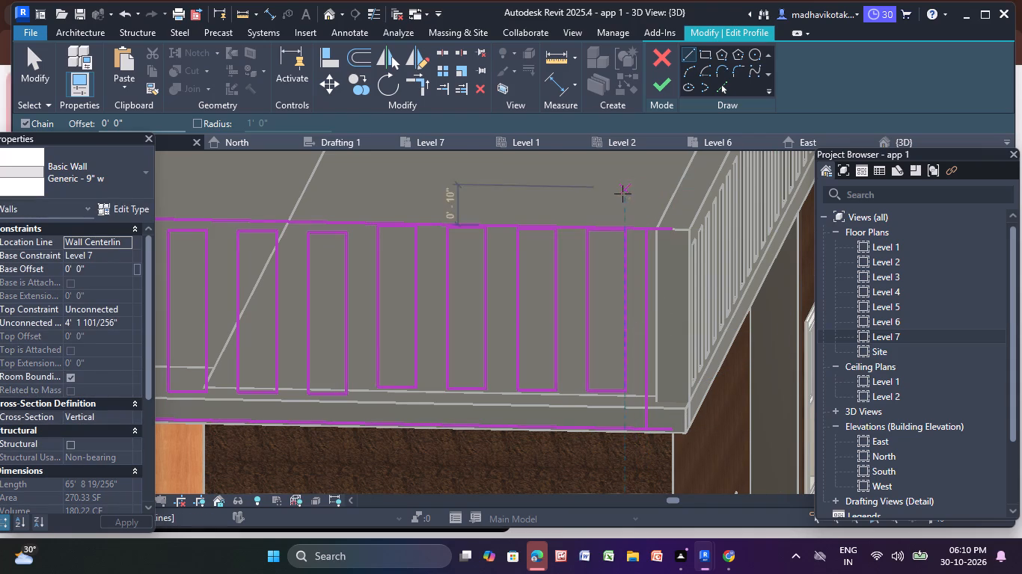
key(Escape)
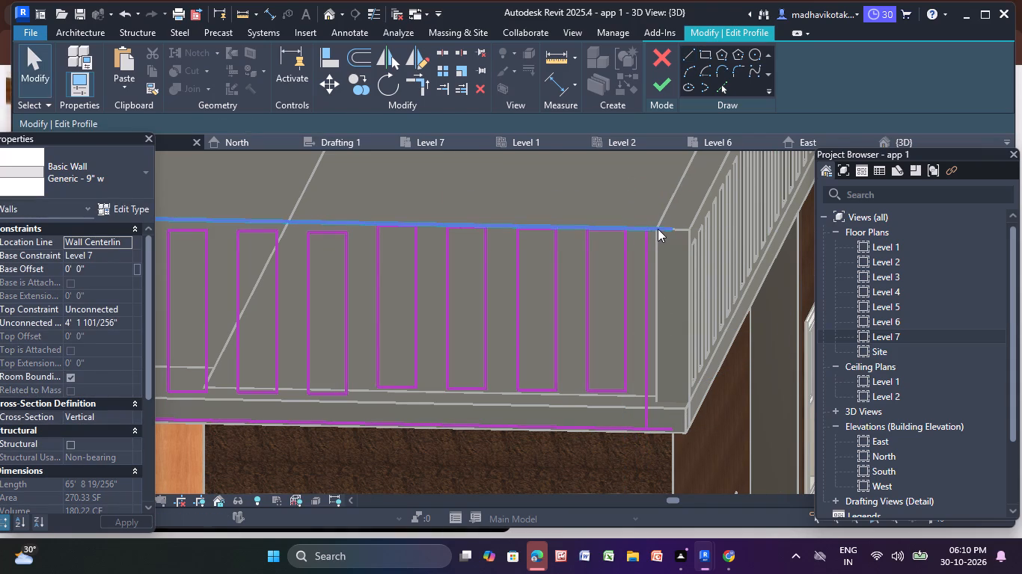
Shorten the profile's top and bottom edge lines so both end at the new vertical end line.
click(658, 229)
scroll(673, 228, up, 5)
drag(667, 228, 616, 229)
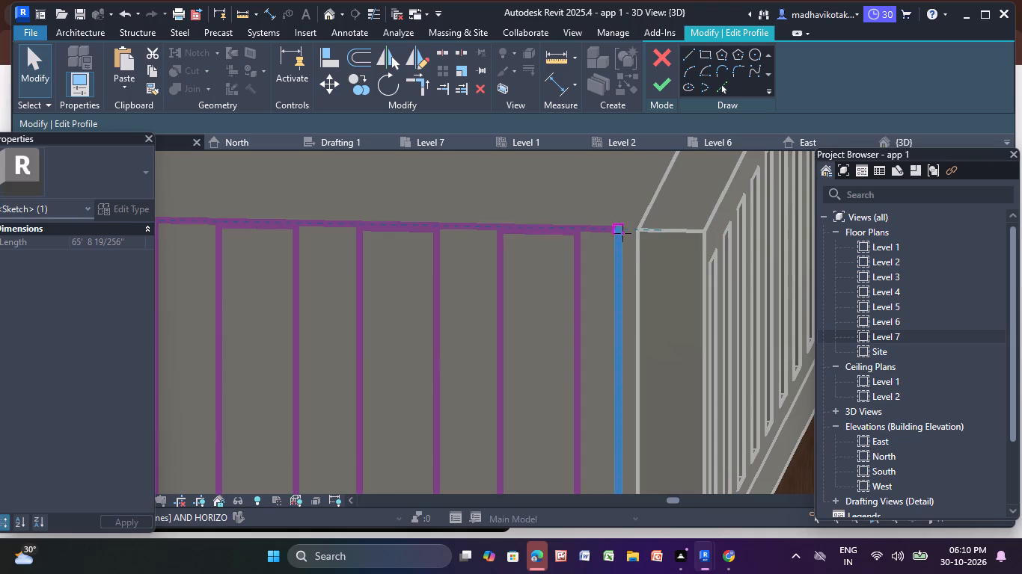
scroll(632, 235, down, 5)
middle_drag(632, 235, 579, 146)
scroll(569, 364, up, 4)
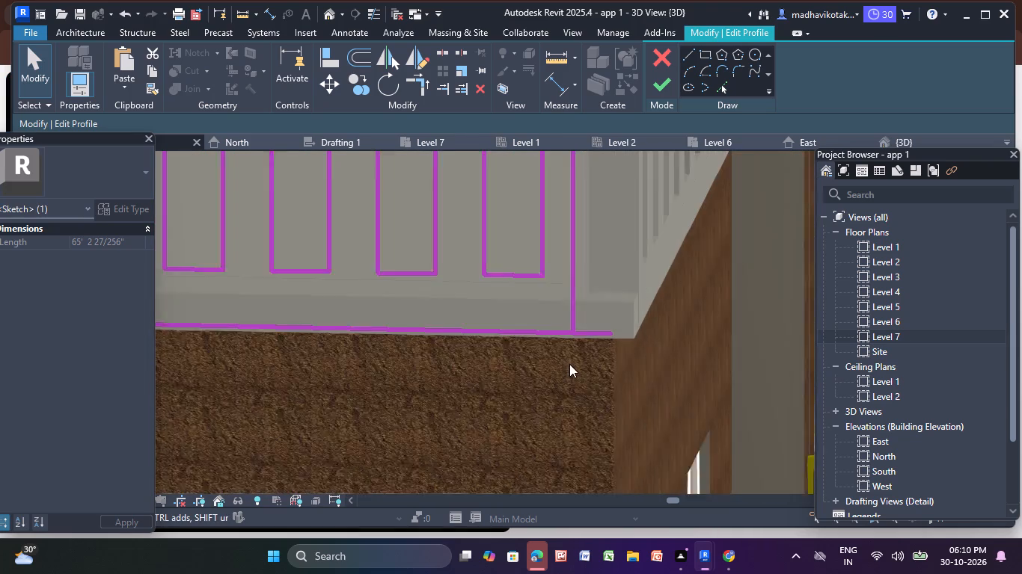
scroll(569, 364, up, 1)
click(607, 321)
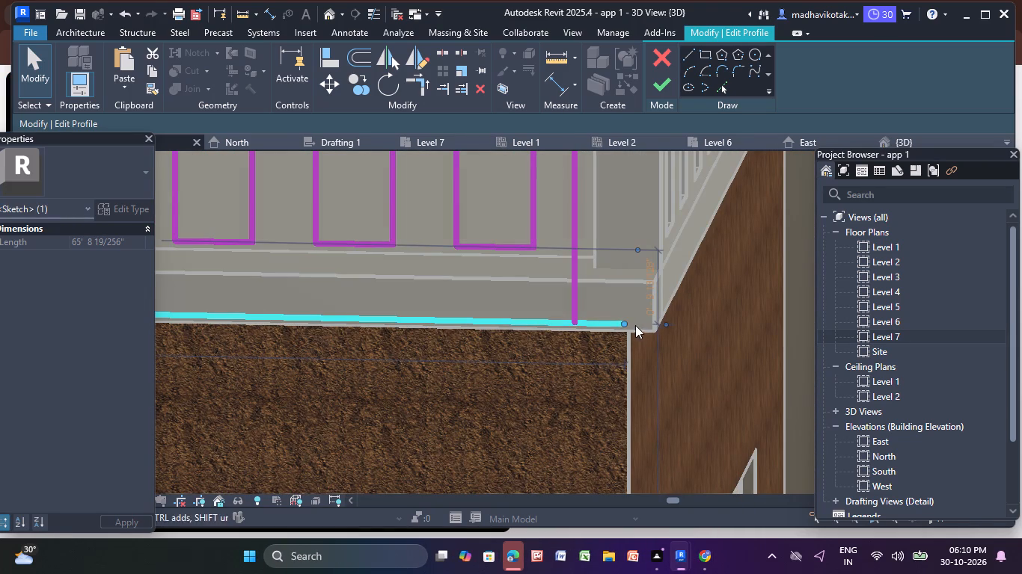
drag(623, 322, 581, 322)
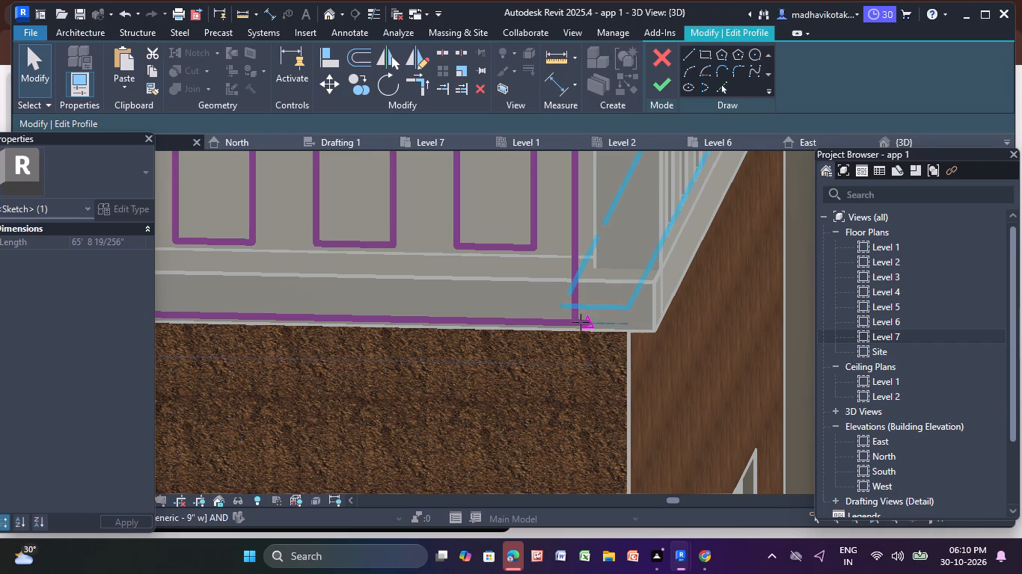
drag(581, 322, 576, 322)
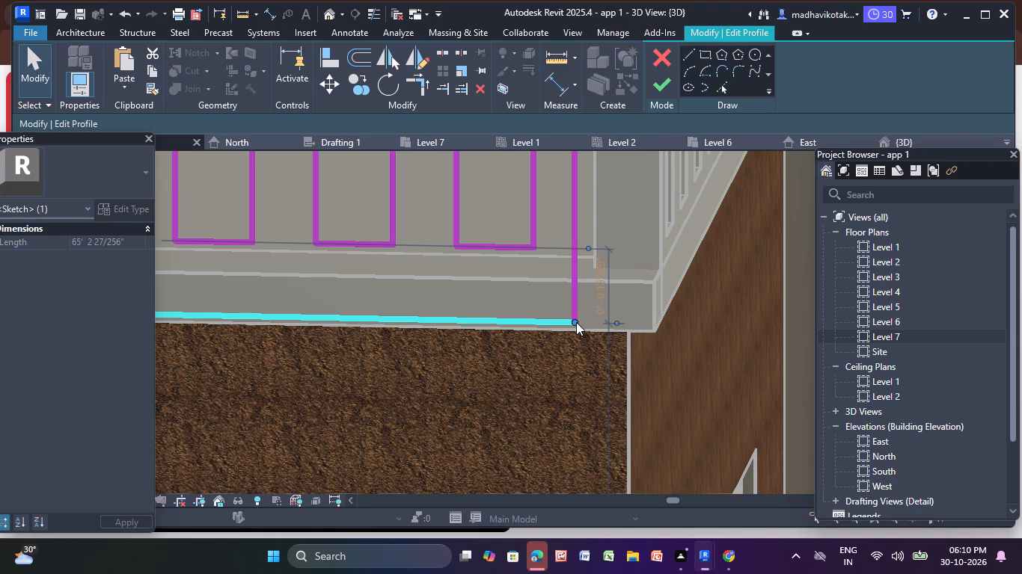
scroll(576, 322, down, 4)
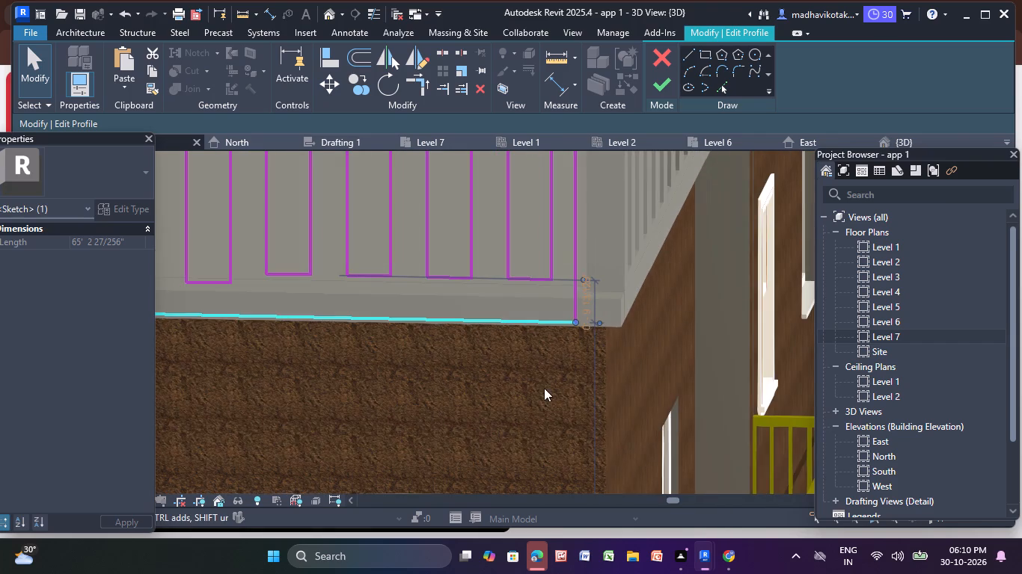
middle_drag(542, 395, 537, 423)
key(Escape)
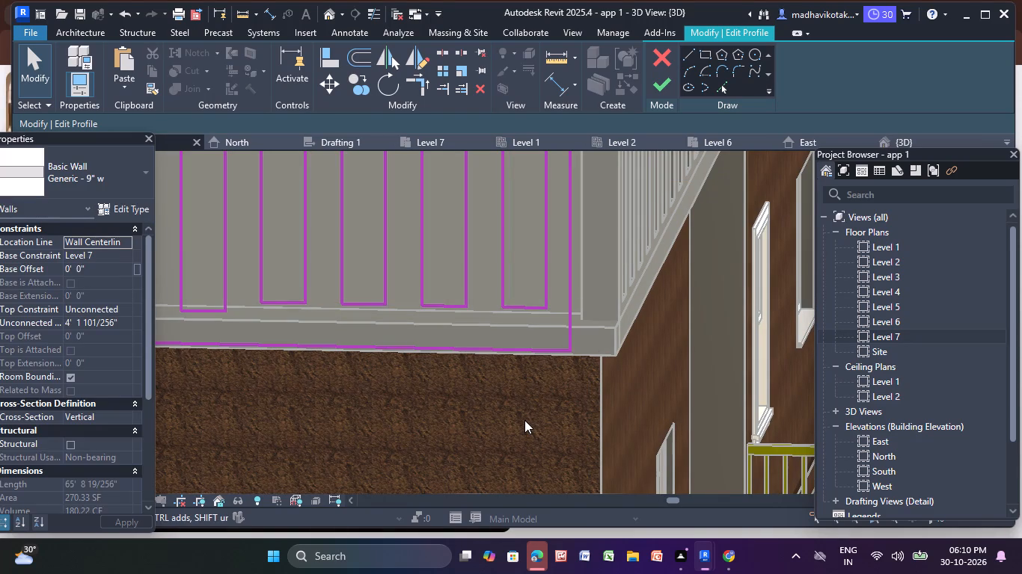
Trim the new vertical end line and the profile's bottom edge line to a corner.
scroll(536, 297, down, 5)
middle_drag(539, 324, 571, 410)
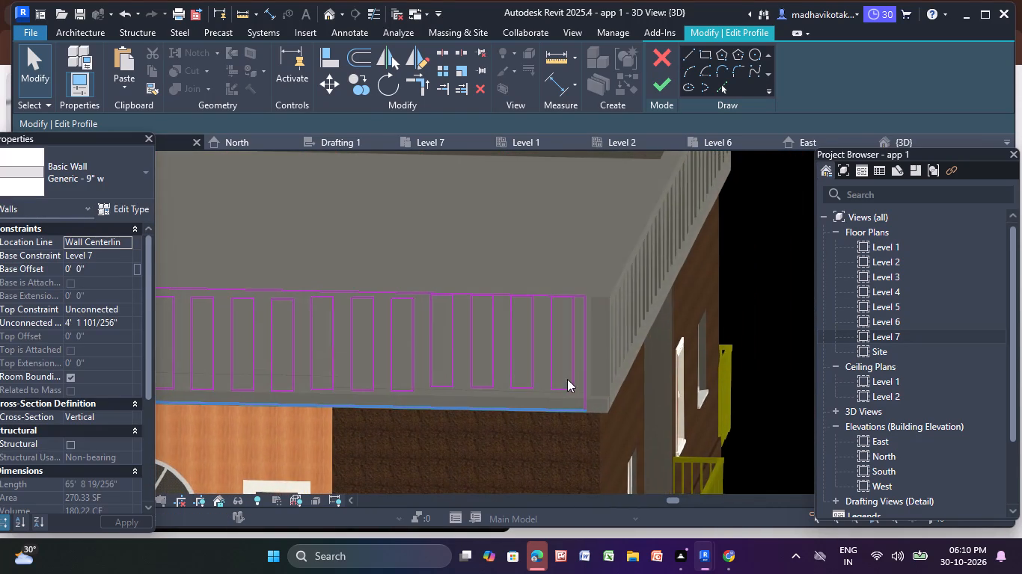
click(422, 87)
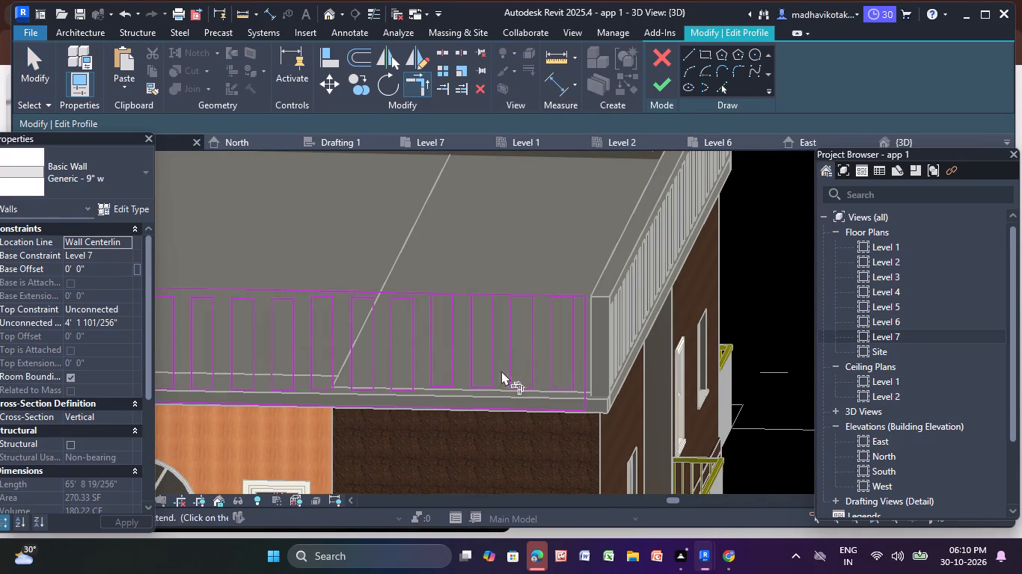
scroll(583, 404, up, 5)
click(587, 401)
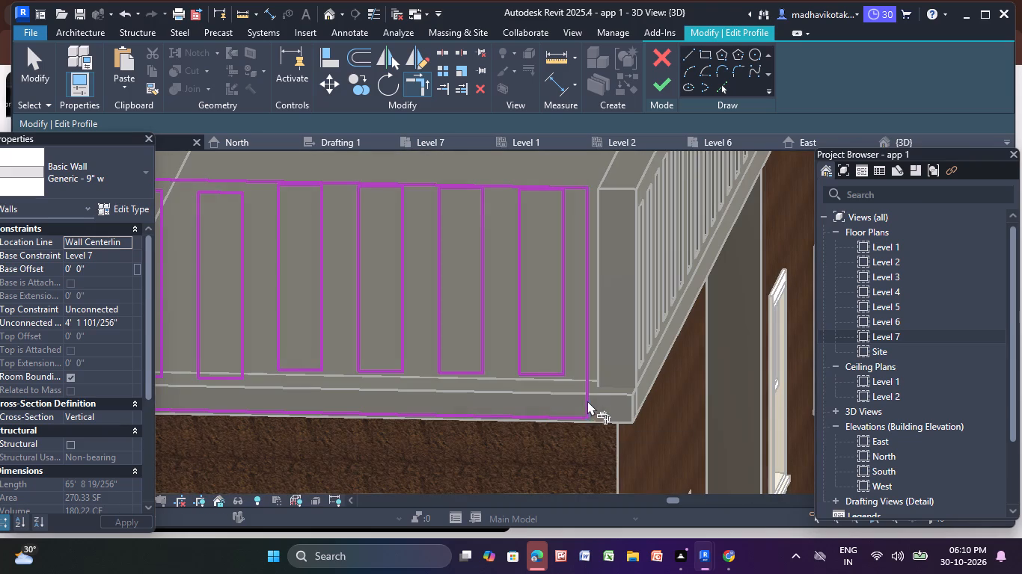
scroll(566, 417, up, 4)
click(564, 416)
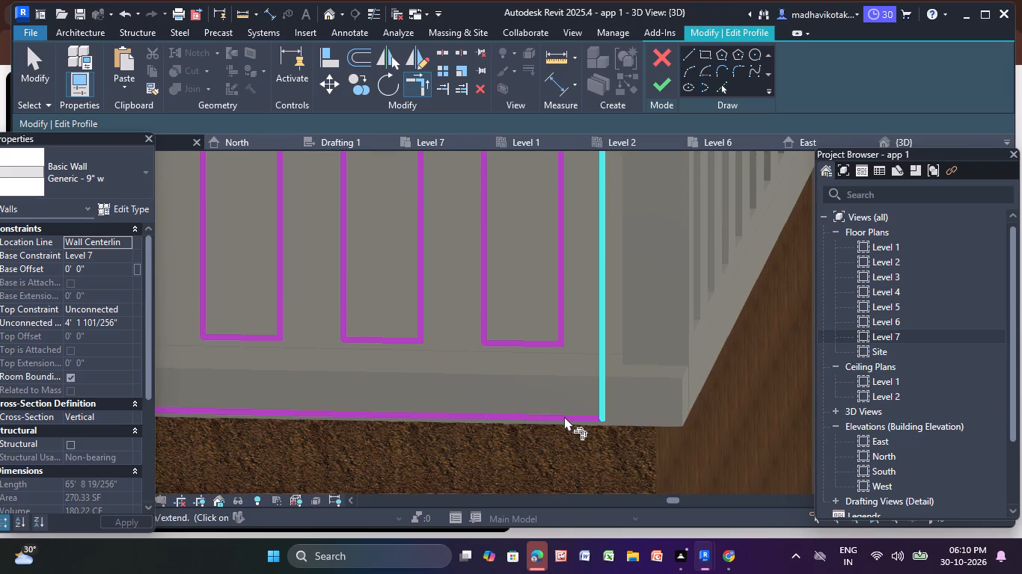
scroll(561, 418, up, 3)
click(561, 418)
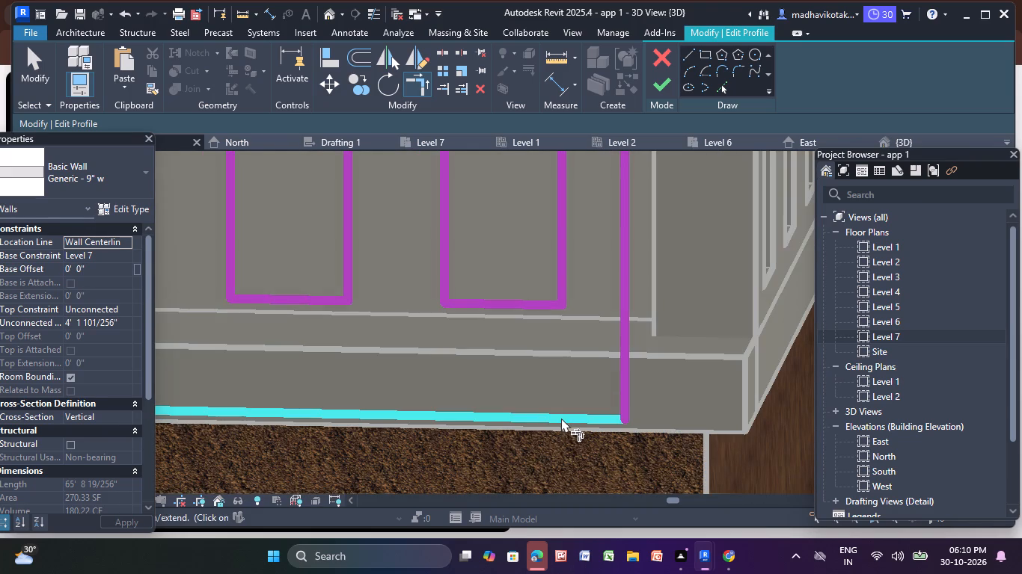
scroll(572, 346, down, 7)
middle_drag(572, 345, 582, 474)
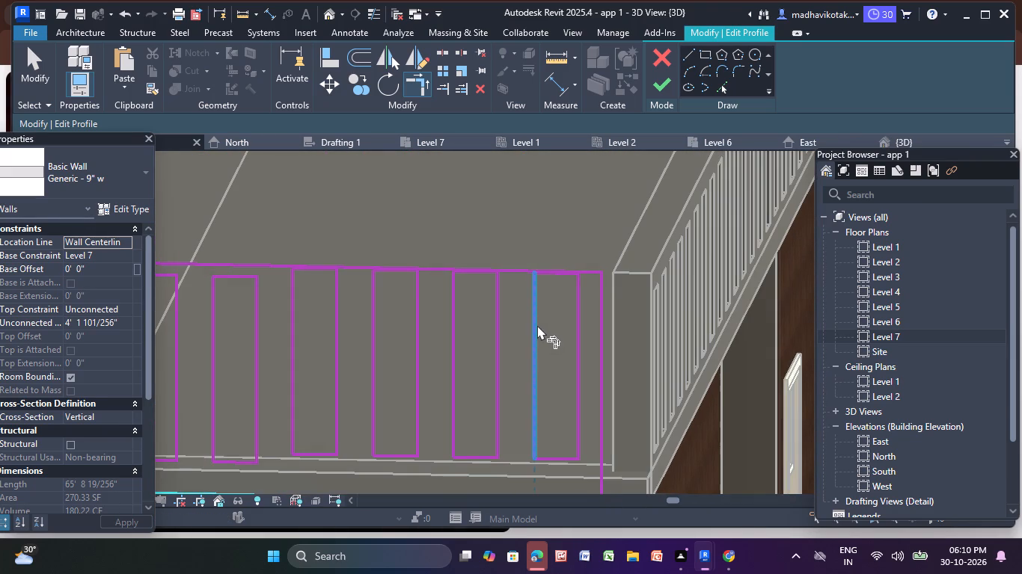
key(Escape)
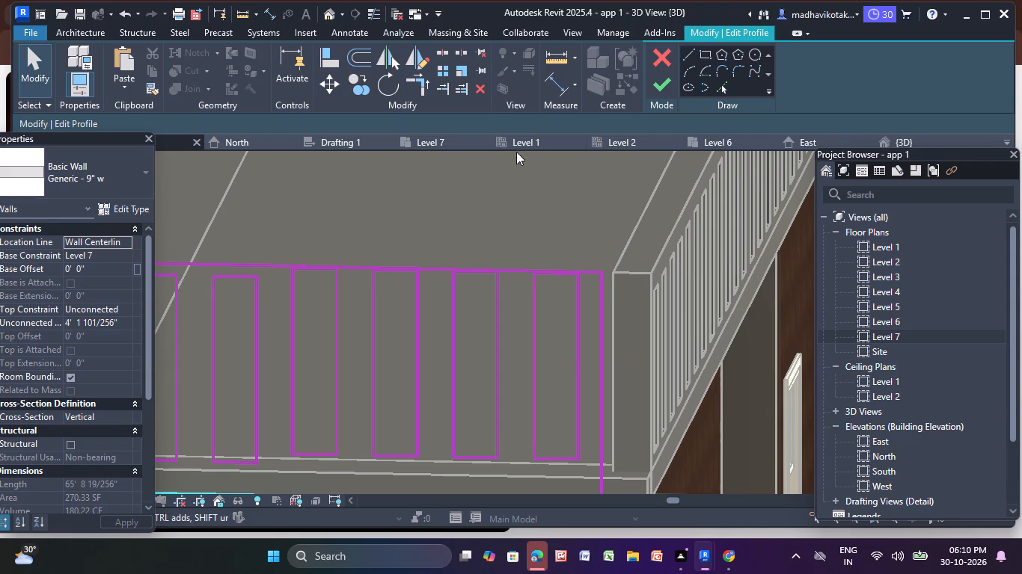
Trim the new vertical end line and the profile's top edge line to a corner.
click(416, 87)
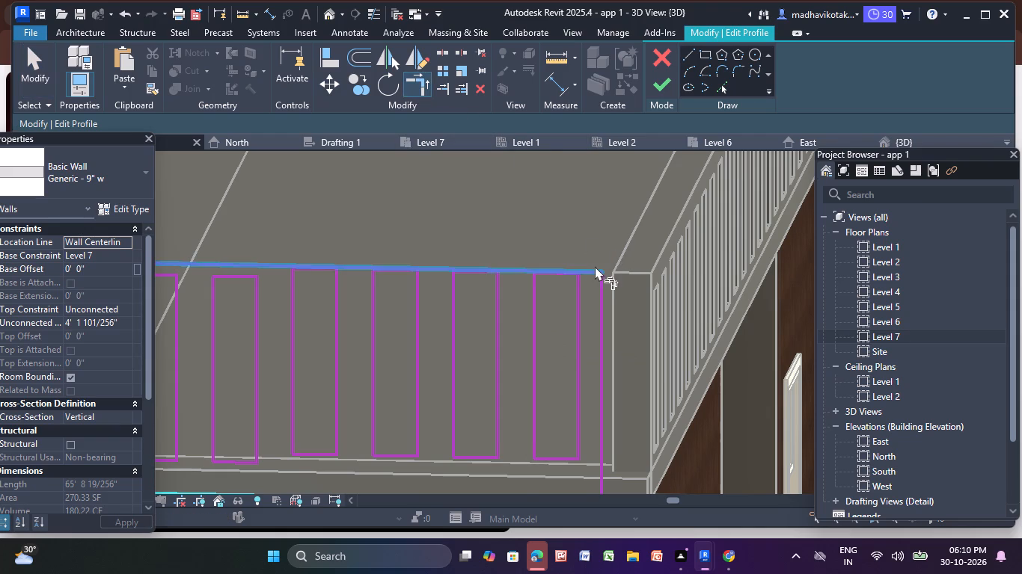
scroll(591, 269, up, 4)
click(608, 292)
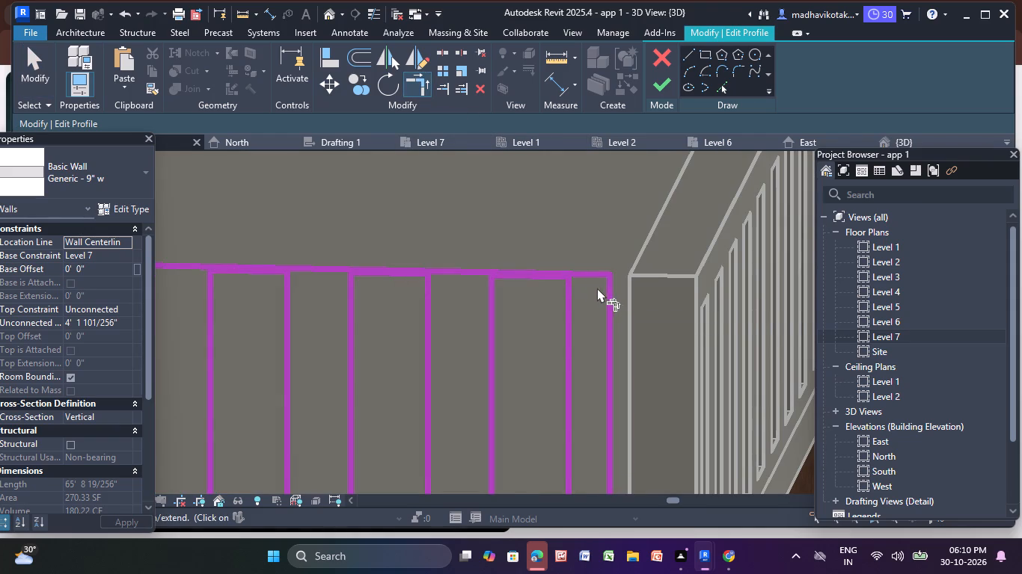
scroll(584, 272, up, 4)
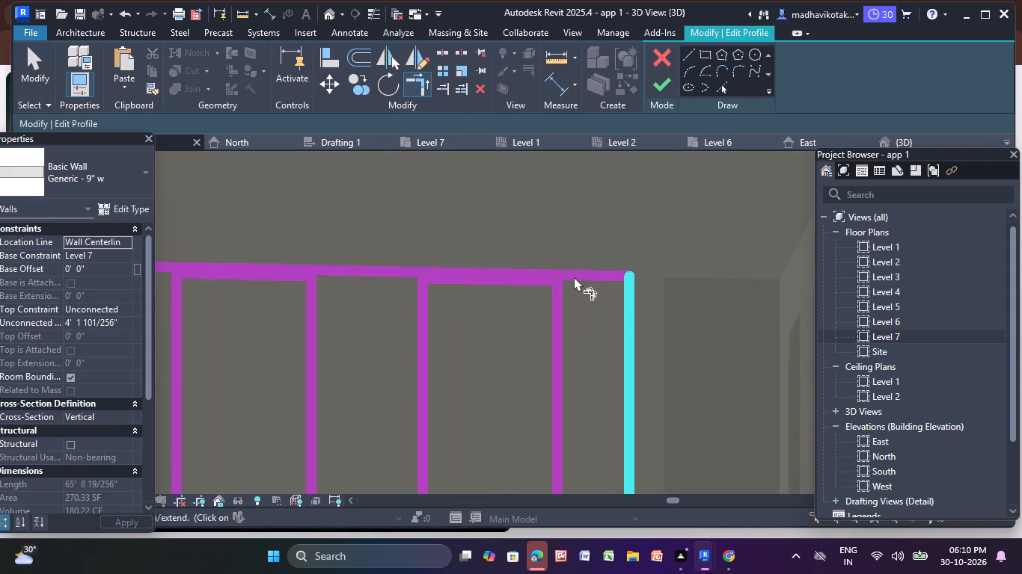
click(574, 277)
scroll(573, 277, up, 4)
click(570, 275)
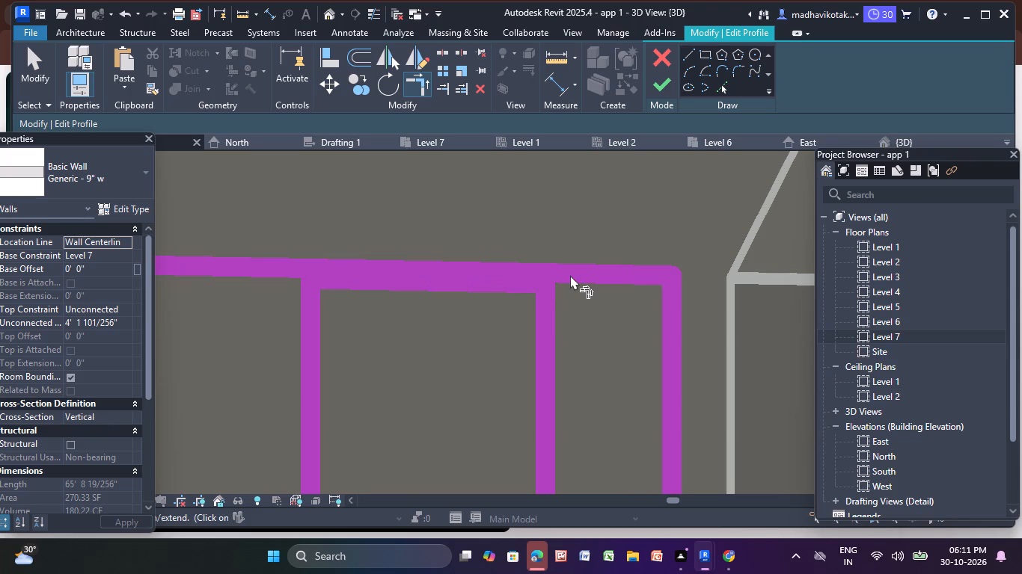
scroll(570, 275, down, 5)
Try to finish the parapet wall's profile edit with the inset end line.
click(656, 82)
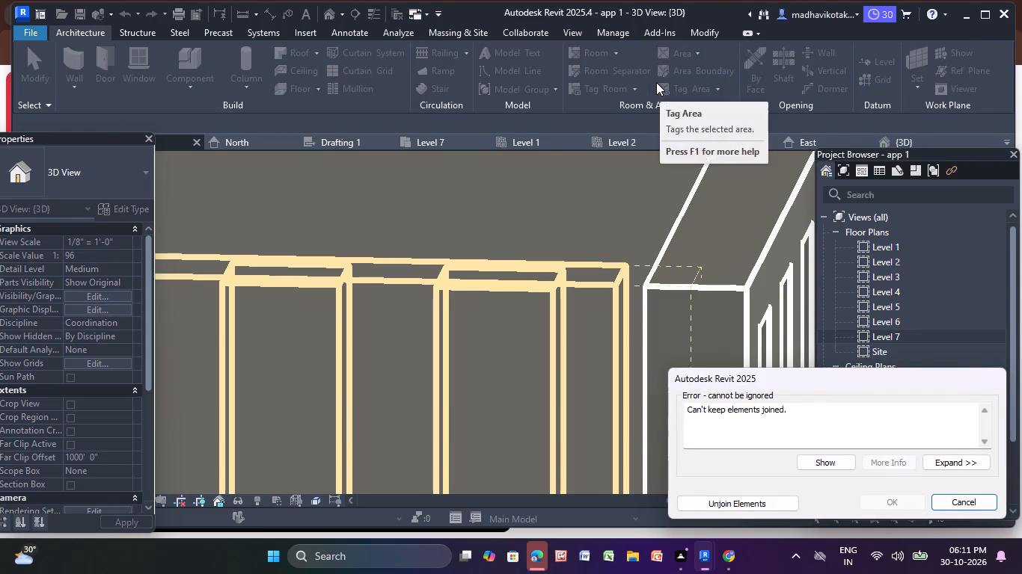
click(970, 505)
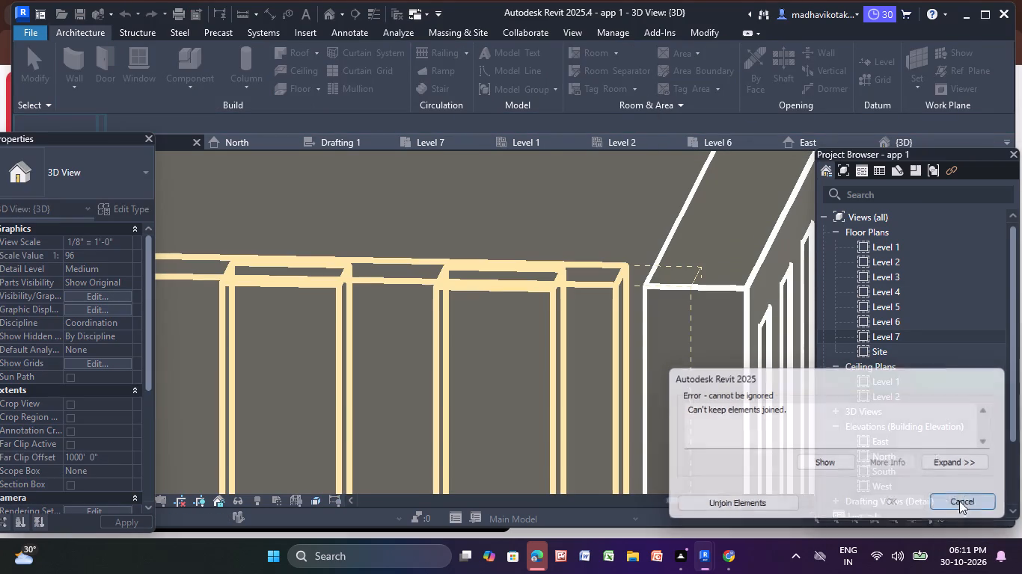
Delete the top and both side lines of the fourth slot from the corner end of the parapet profile.
scroll(453, 386, down, 3)
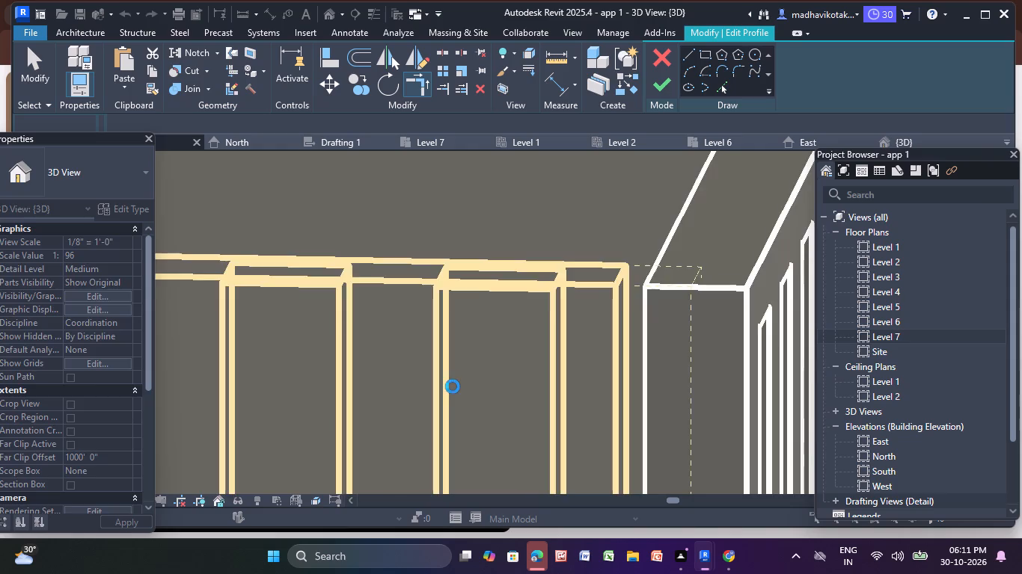
scroll(453, 386, down, 3)
middle_drag(456, 384, 548, 350)
scroll(521, 354, down, 5)
middle_drag(521, 354, 542, 348)
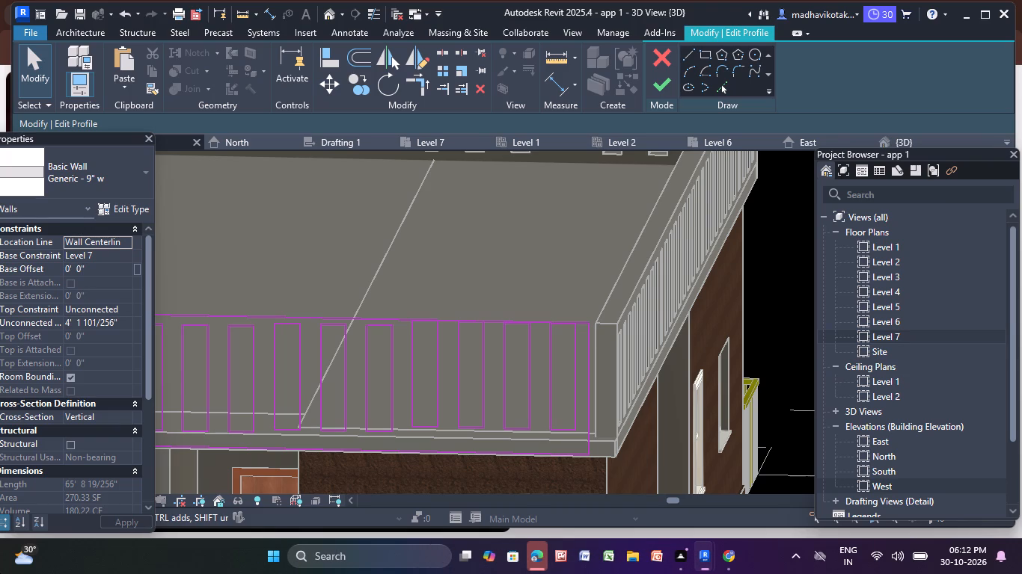
scroll(0, 573, up, 1)
scroll(0, 573, down, 1)
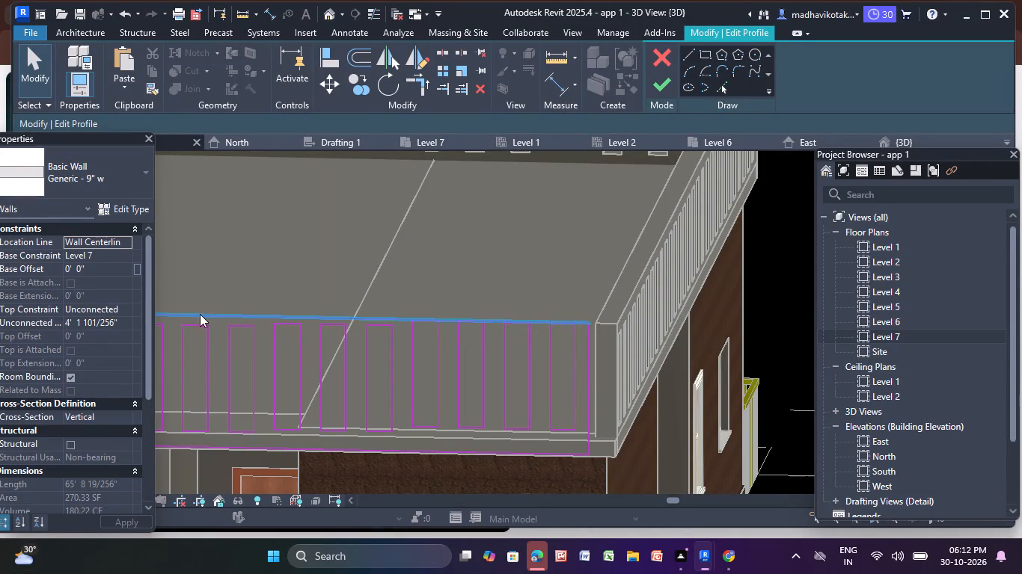
scroll(204, 312, down, 5)
middle_drag(281, 324, 334, 317)
scroll(319, 324, up, 11)
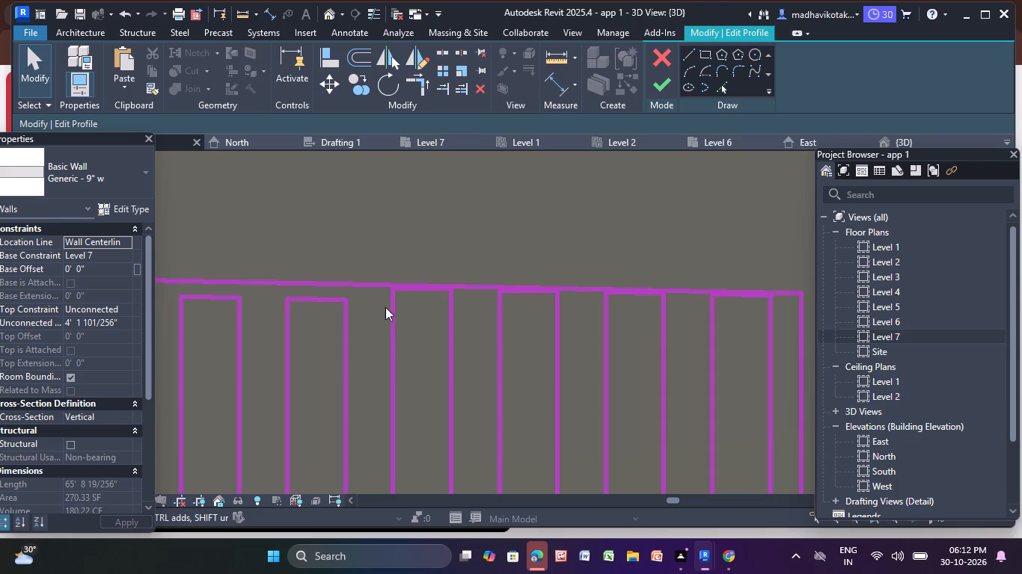
click(410, 289)
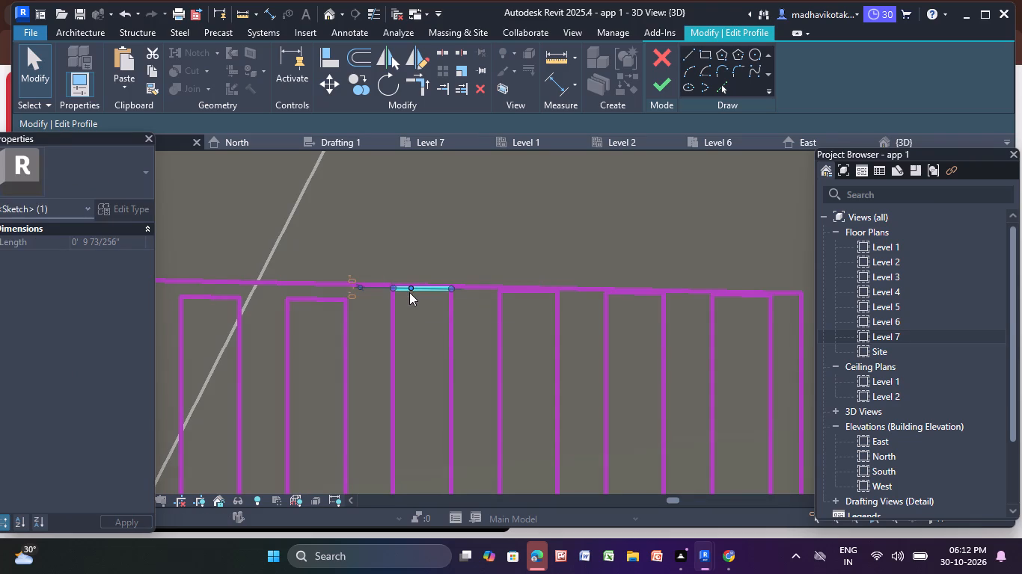
key(Delete)
click(390, 309)
key(Delete)
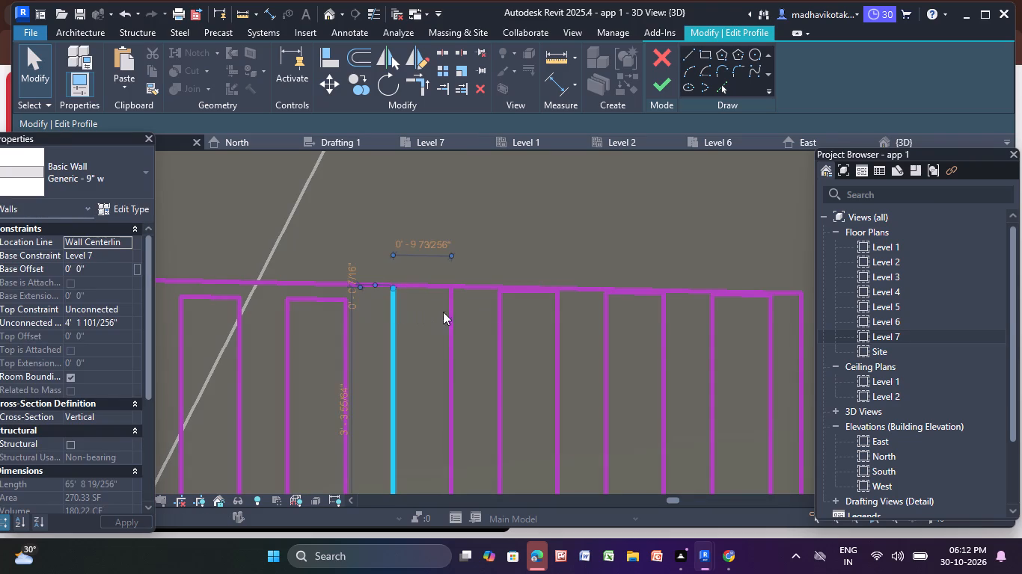
click(452, 315)
key(Delete)
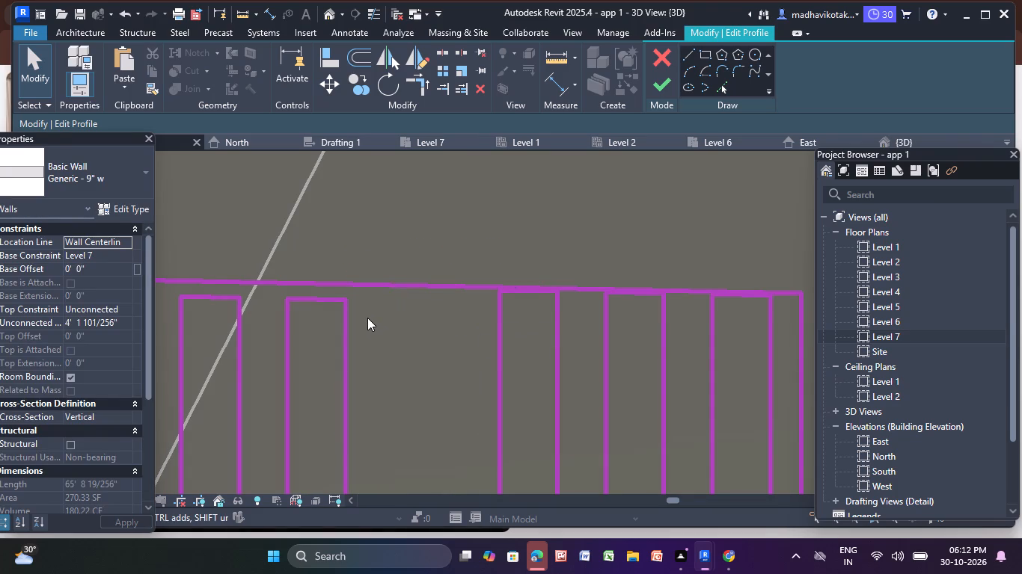
Delete the leftover bottom line of the fourth slot from the corner end.
scroll(367, 318, down, 6)
middle_drag(381, 336, 369, 359)
scroll(409, 358, up, 4)
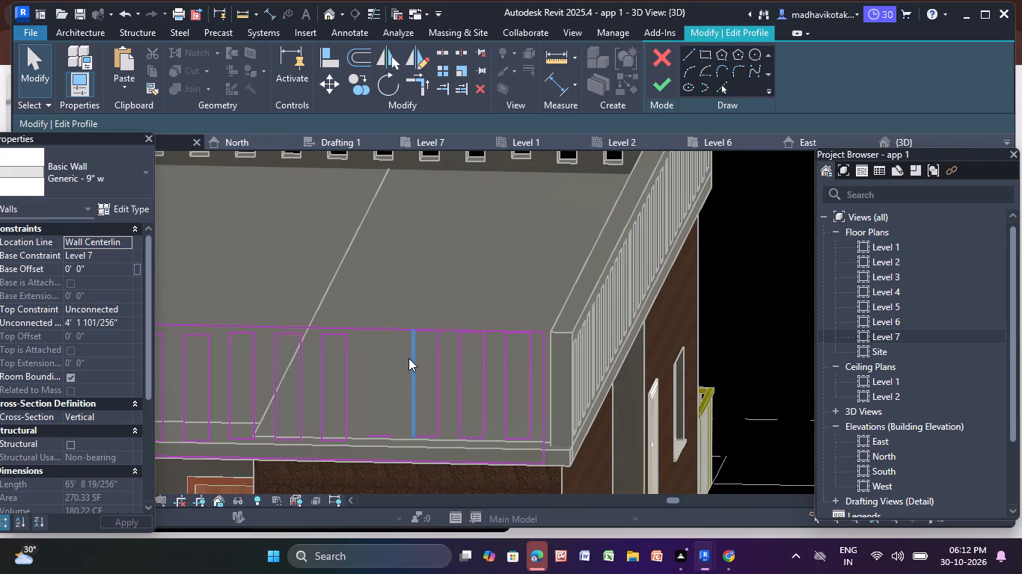
scroll(349, 449, down, 2)
middle_drag(345, 442, 343, 384)
scroll(356, 446, up, 4)
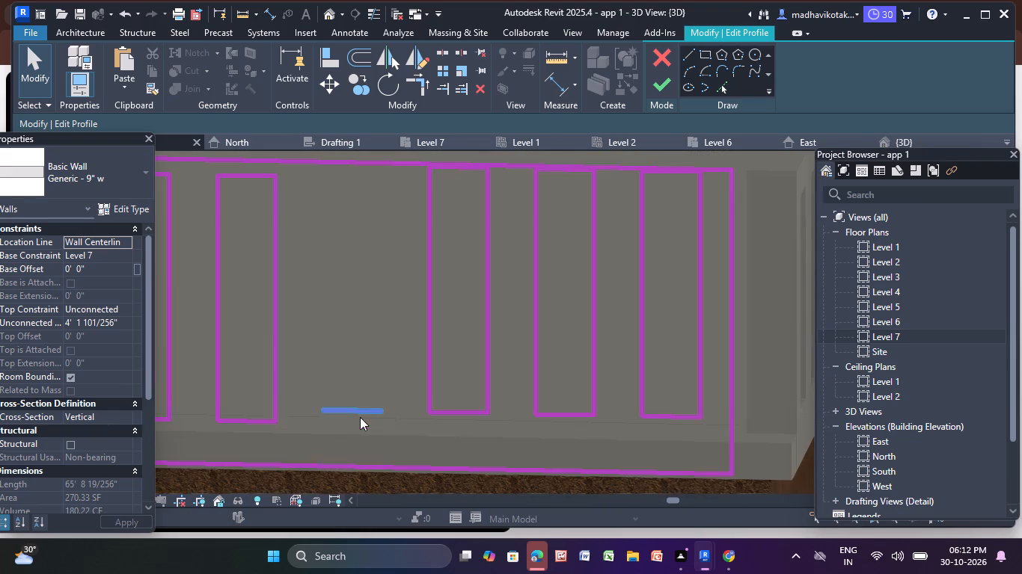
click(370, 409)
key(Delete)
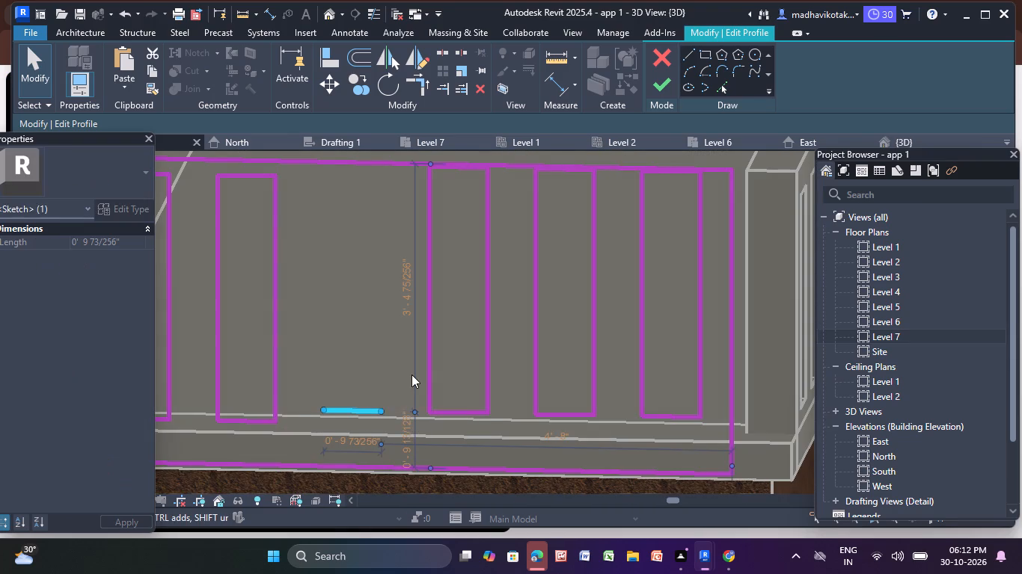
Delete the top line and the side line farther from the corner of the third slot from the corner end.
click(425, 364)
key(Delete)
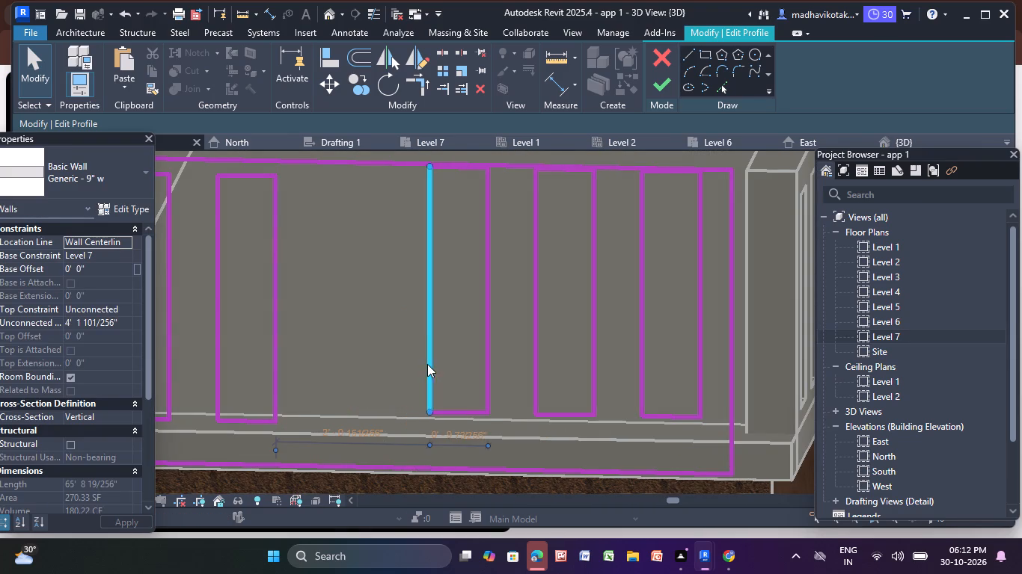
middle_drag(388, 288, 331, 368)
scroll(332, 365, down, 2)
scroll(379, 301, up, 5)
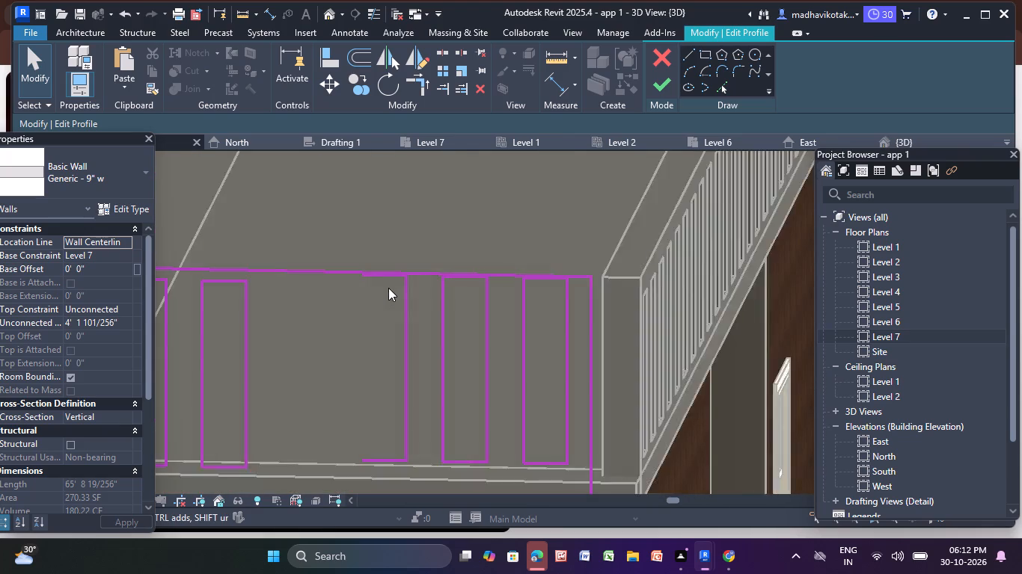
scroll(381, 272, up, 4)
click(385, 235)
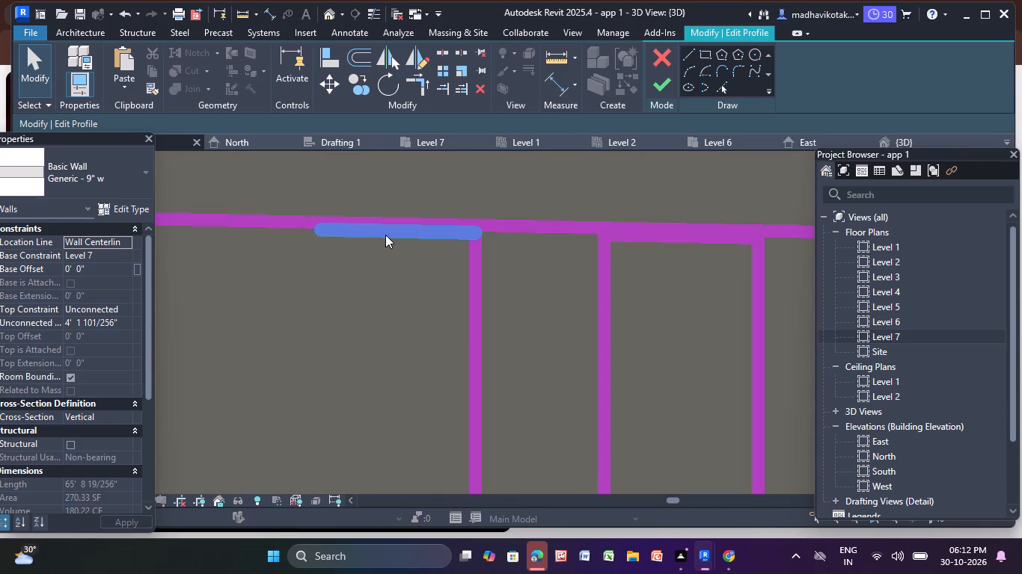
key(Delete)
Delete the top line and the corner-side vertical line of the second slot from the corner end.
scroll(151, 339, down, 5)
middle_drag(151, 339, 159, 310)
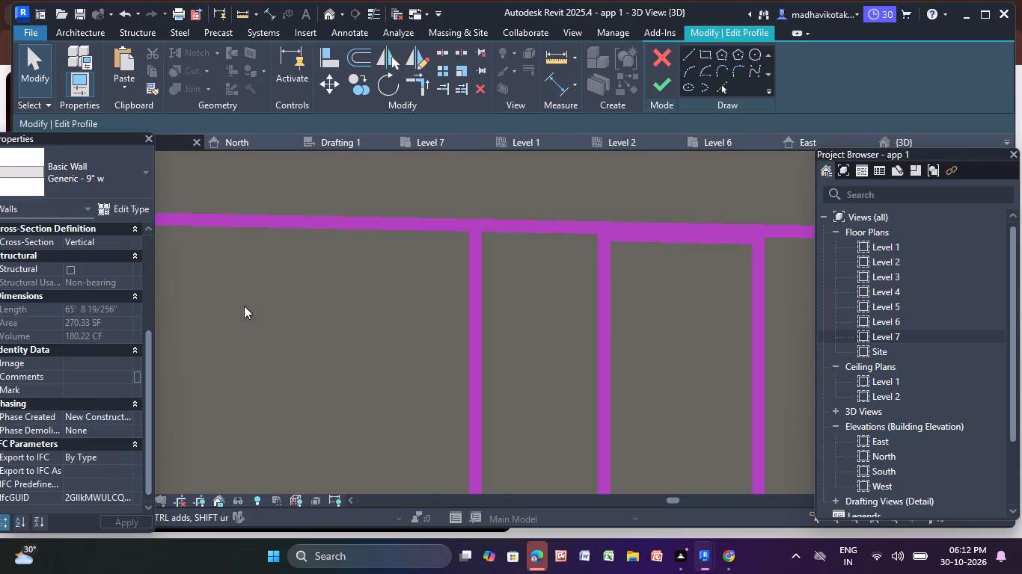
scroll(258, 310, down, 4)
scroll(129, 146, down, 4)
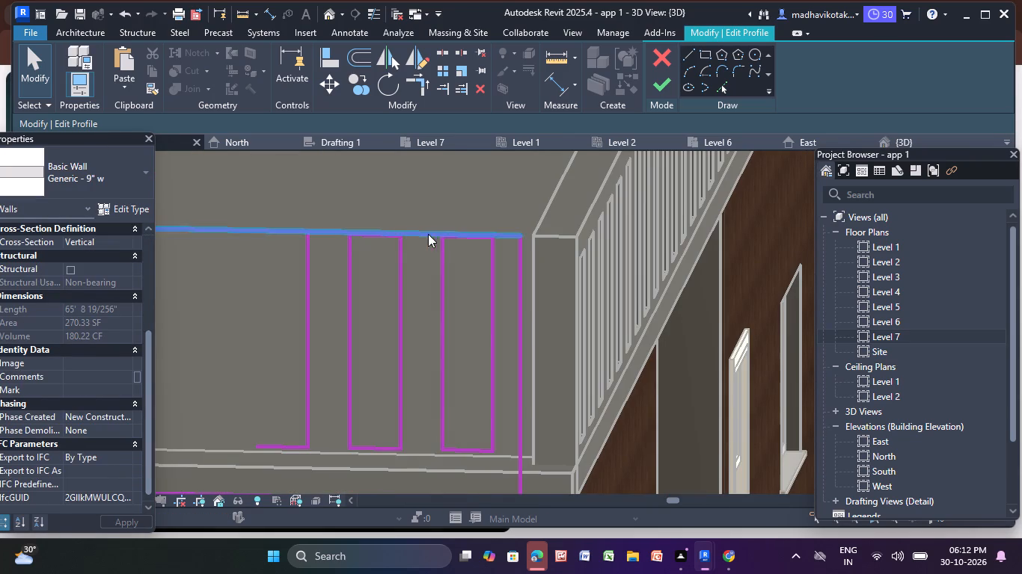
click(385, 234)
key(Delete)
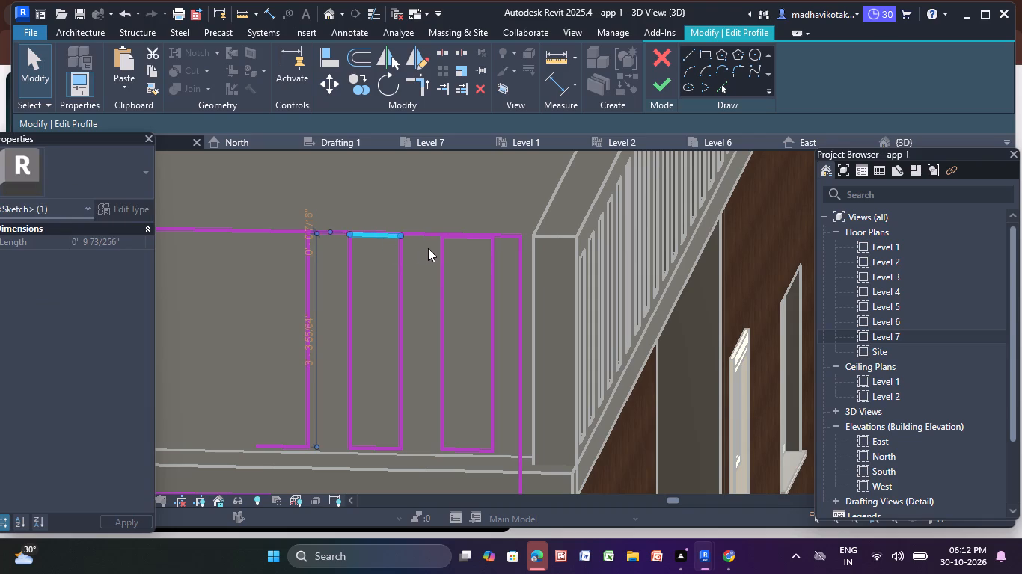
click(403, 249)
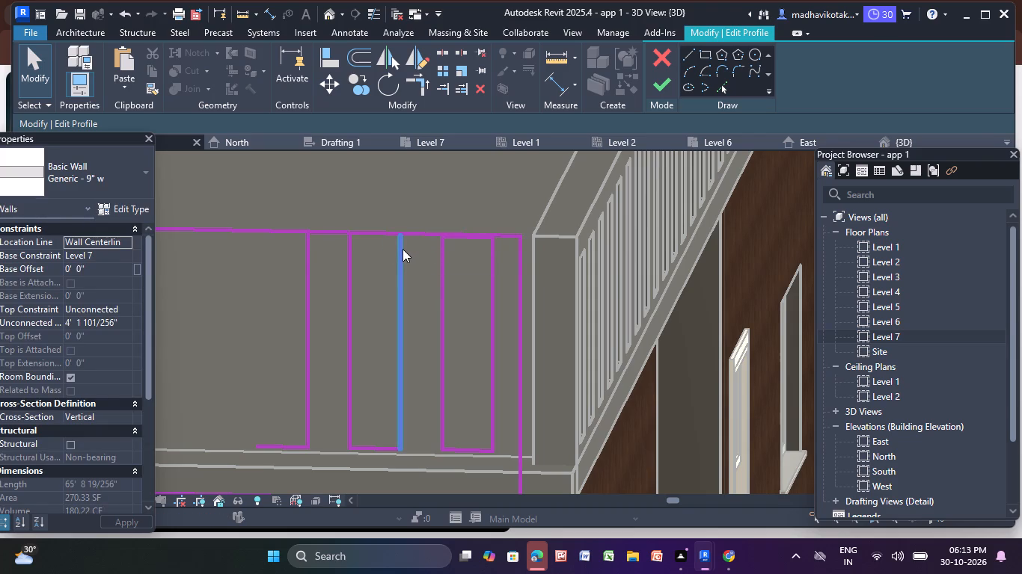
key(Delete)
Delete the top and both side lines of the slot nearest the corner end.
click(445, 256)
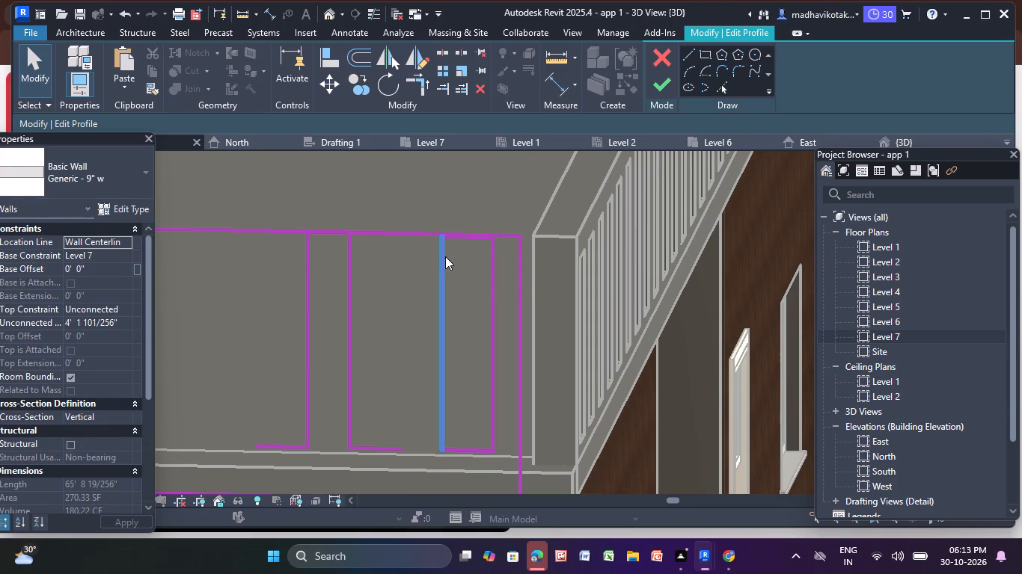
key(Delete)
scroll(470, 234, up, 3)
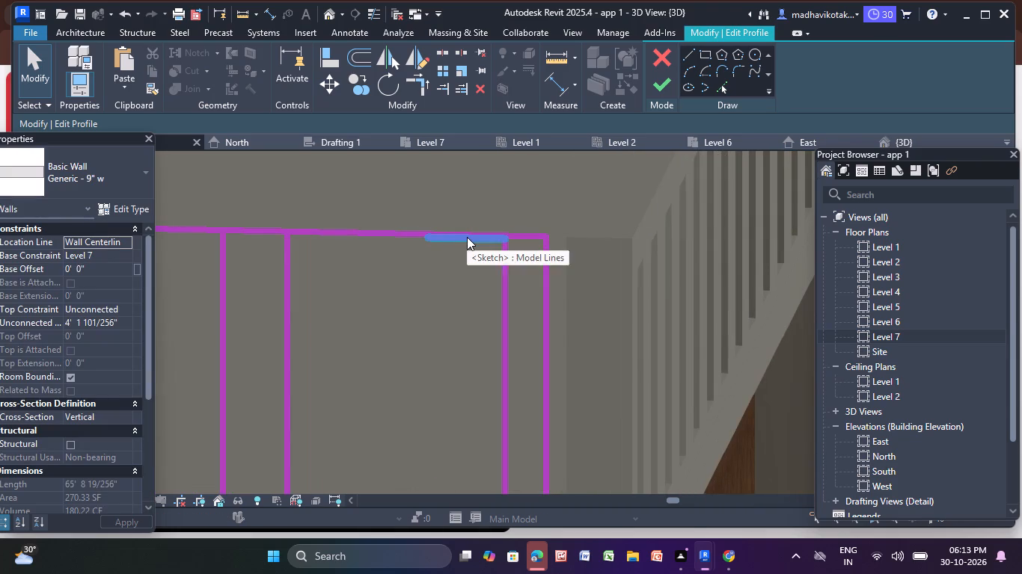
click(467, 237)
key(Delete)
click(503, 265)
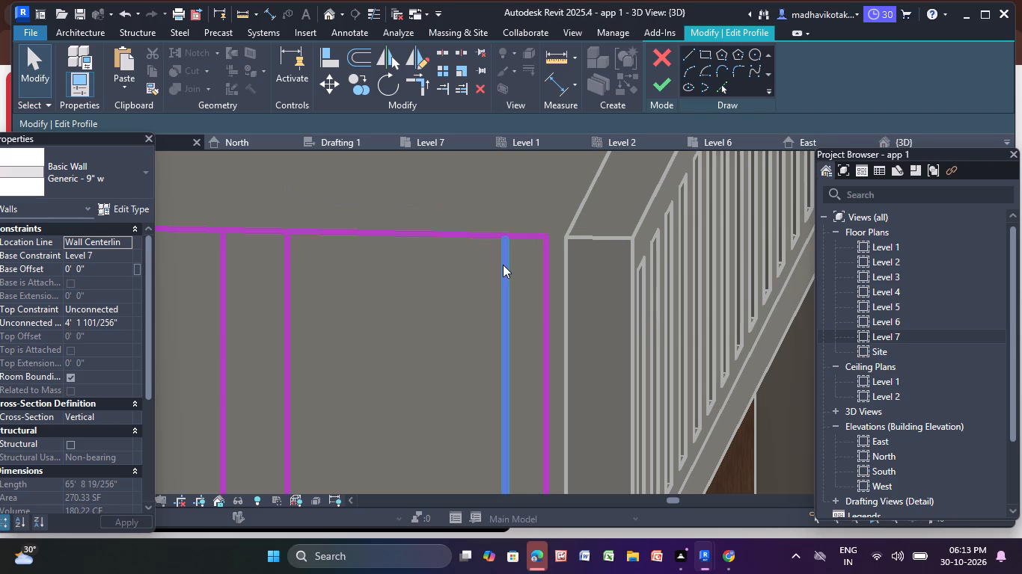
key(Delete)
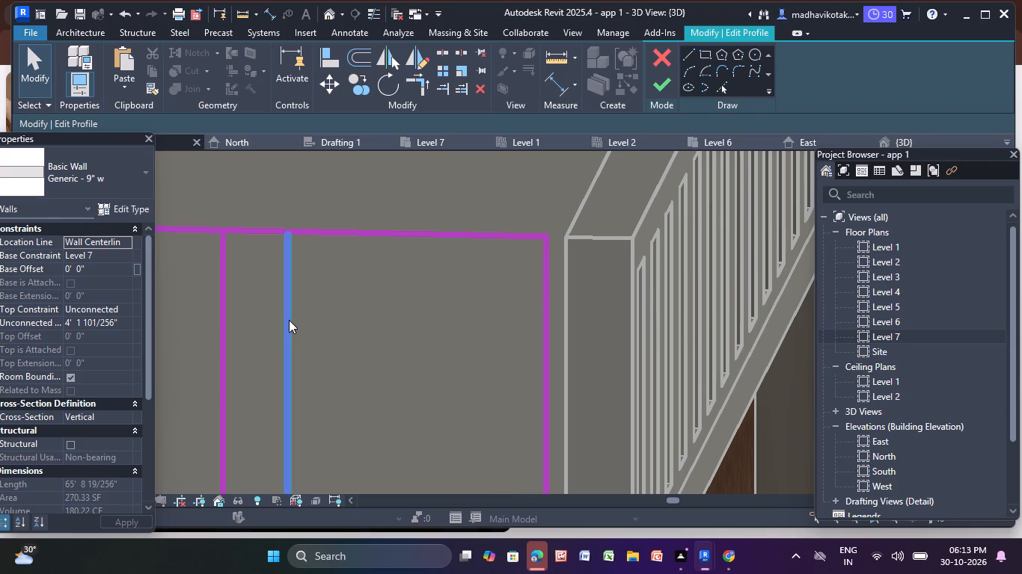
Delete the remaining vertical side lines of the second and third slots from the corner end.
click(289, 320)
key(Delete)
click(227, 309)
key(Delete)
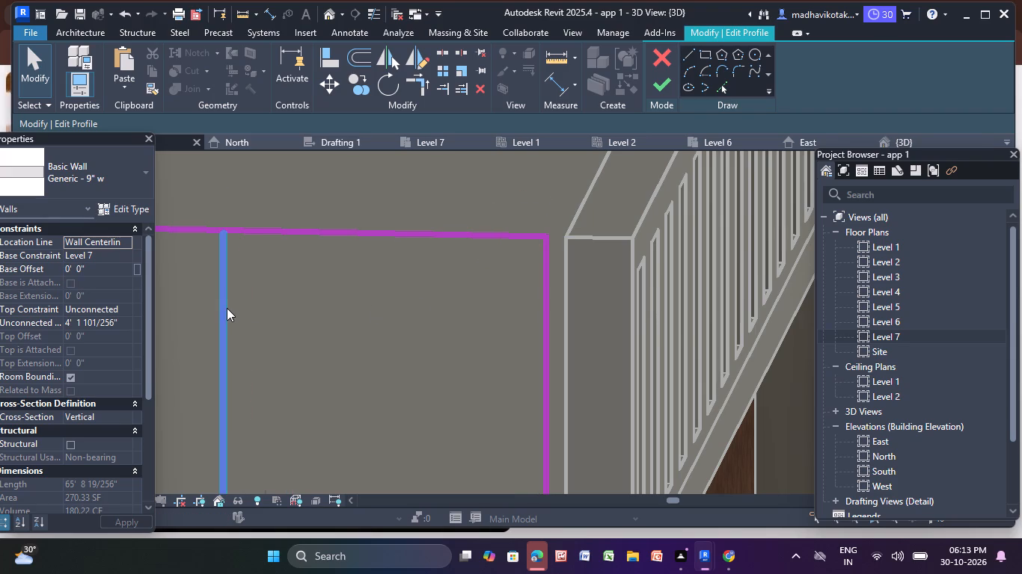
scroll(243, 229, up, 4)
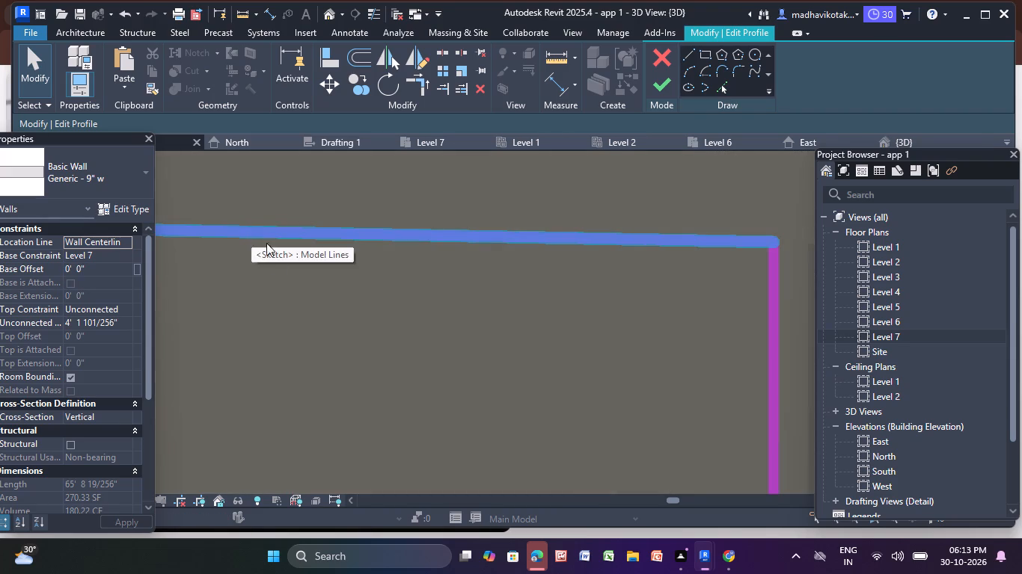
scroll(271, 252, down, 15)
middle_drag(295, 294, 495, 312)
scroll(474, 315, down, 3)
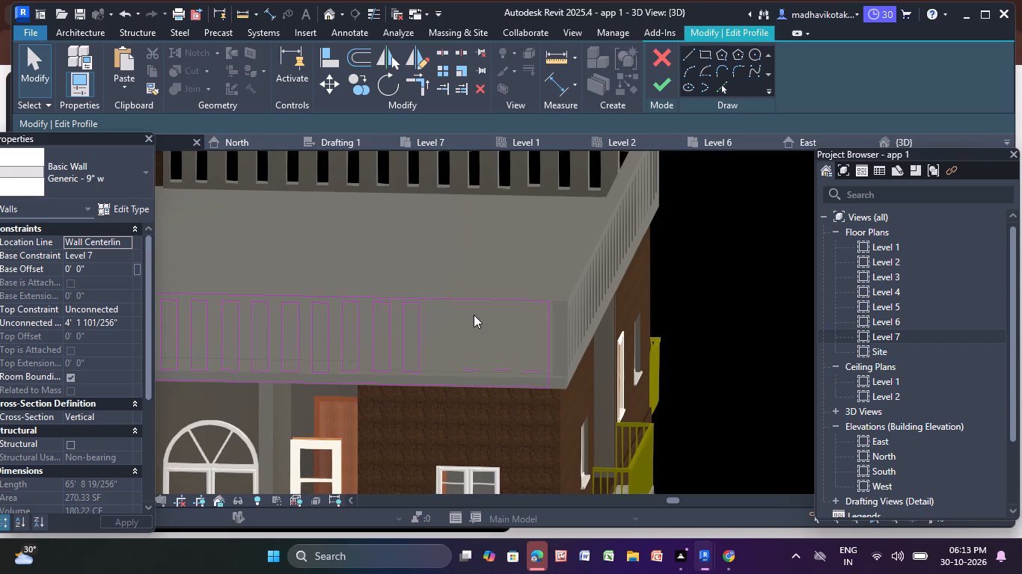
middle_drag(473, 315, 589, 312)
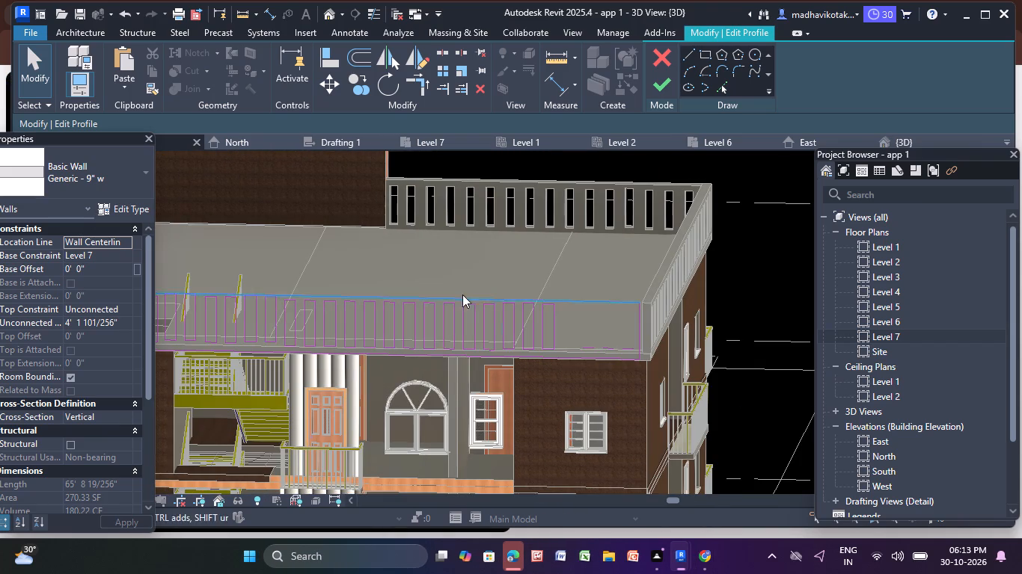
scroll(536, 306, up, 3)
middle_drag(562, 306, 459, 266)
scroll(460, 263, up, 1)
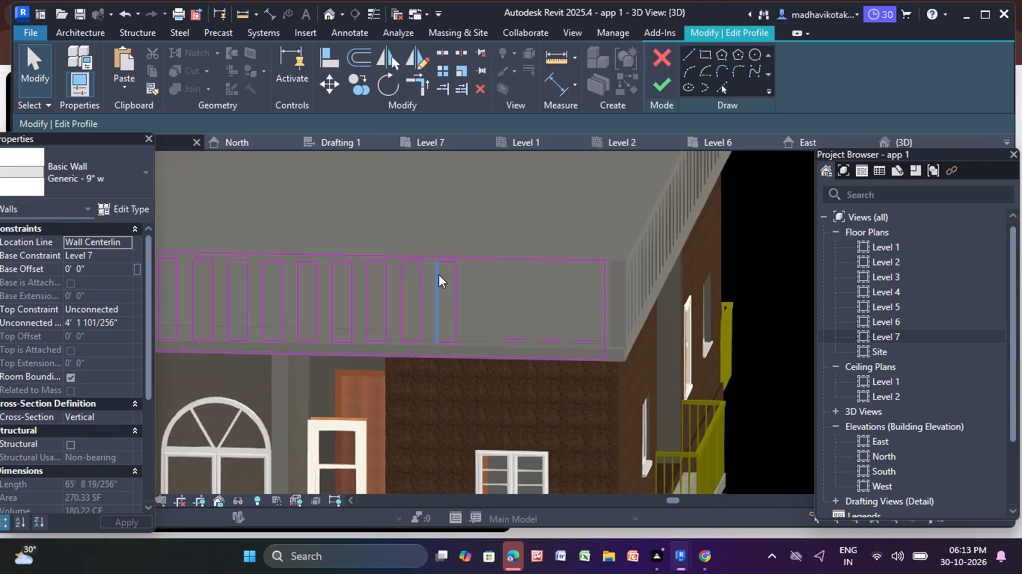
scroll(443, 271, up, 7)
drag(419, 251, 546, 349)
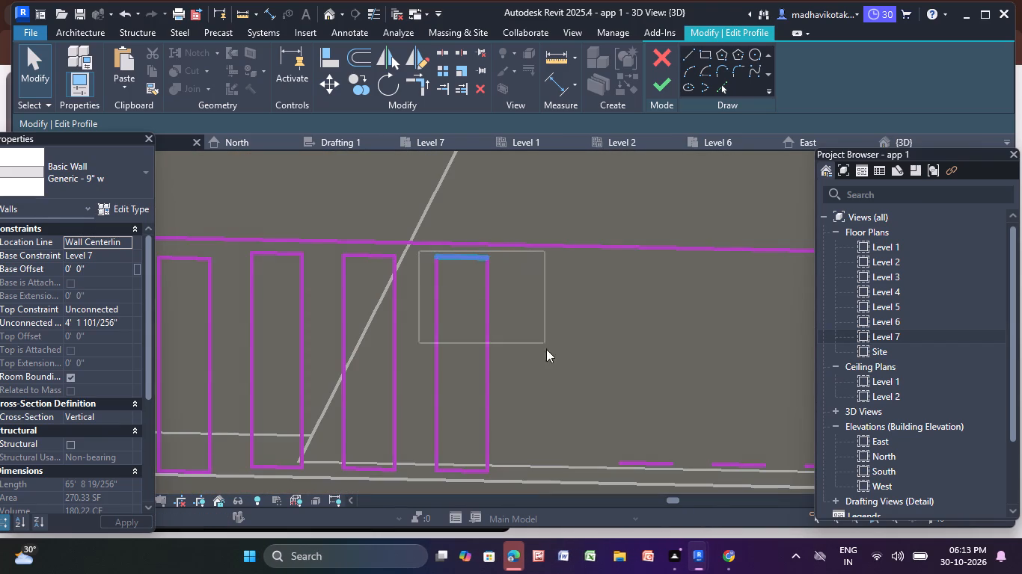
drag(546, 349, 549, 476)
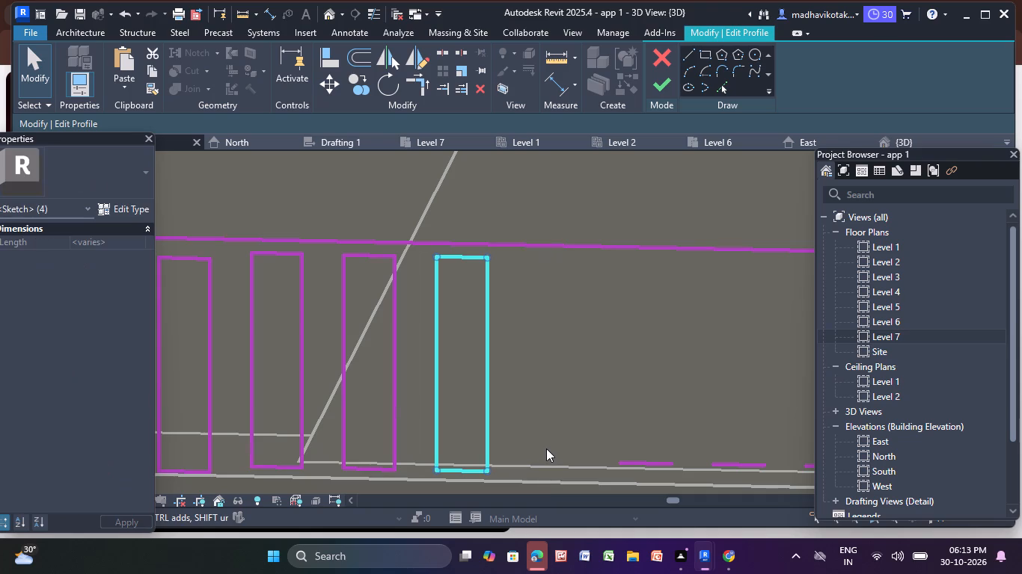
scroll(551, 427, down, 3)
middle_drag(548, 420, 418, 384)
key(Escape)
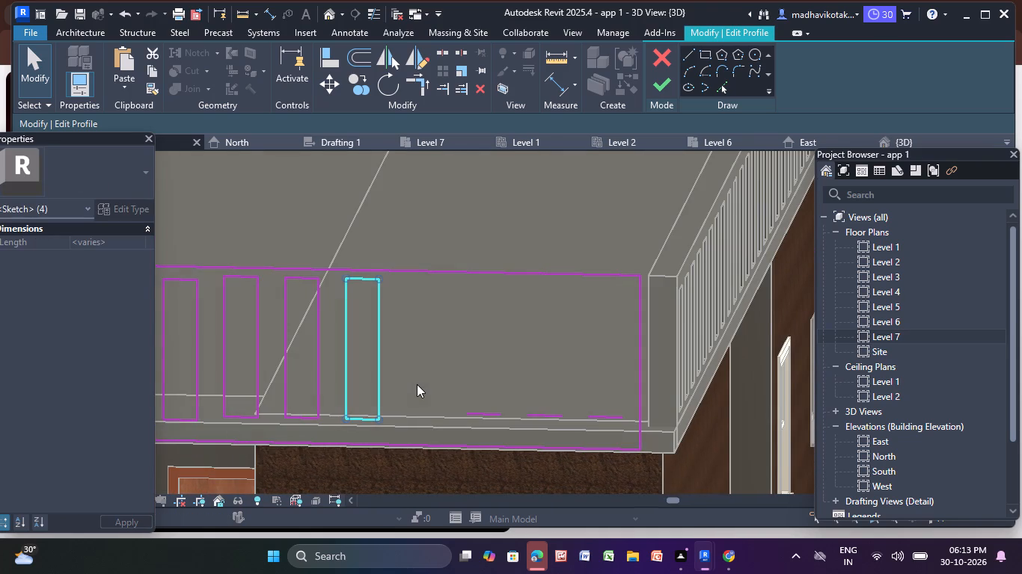
Delete the three leftover bottom lines of the removed slots near the corner.
scroll(501, 417, up, 4)
click(490, 415)
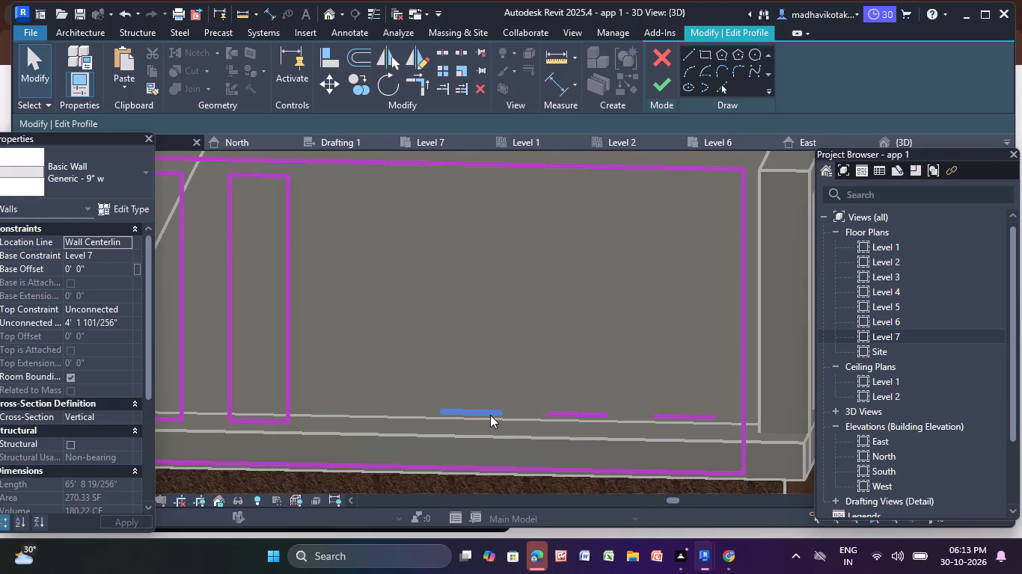
key(Delete)
click(575, 412)
key(Delete)
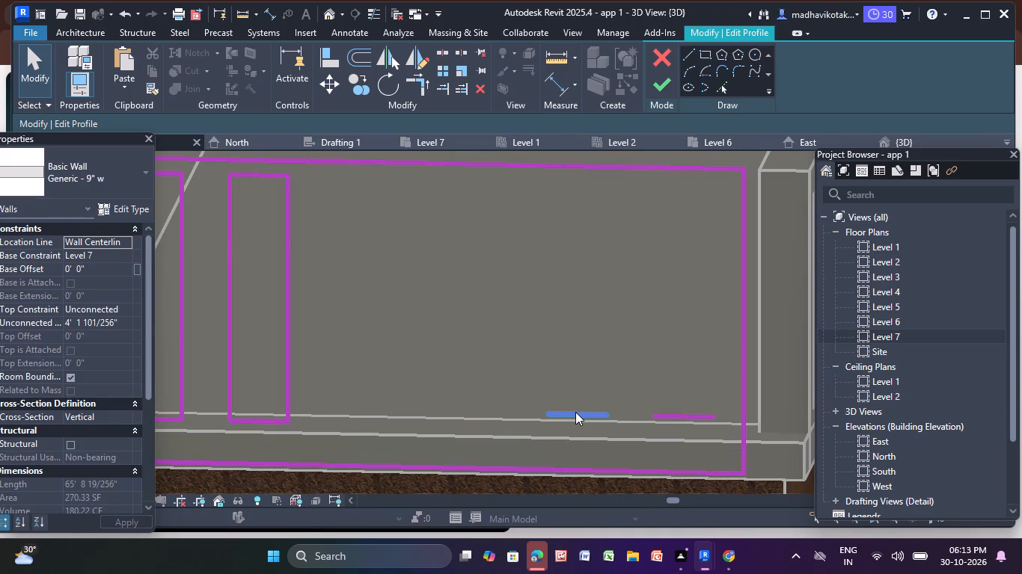
click(681, 414)
key(Delete)
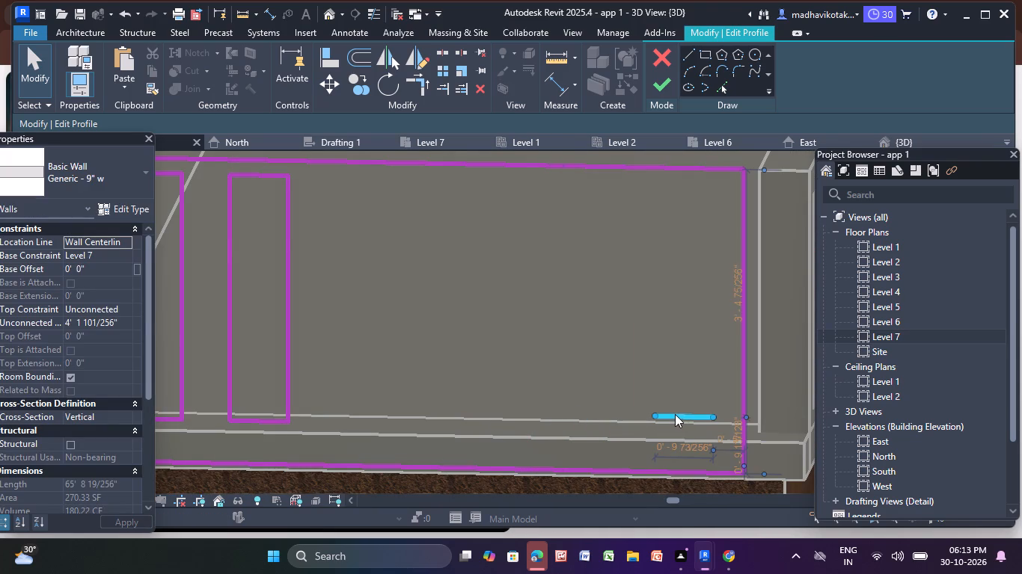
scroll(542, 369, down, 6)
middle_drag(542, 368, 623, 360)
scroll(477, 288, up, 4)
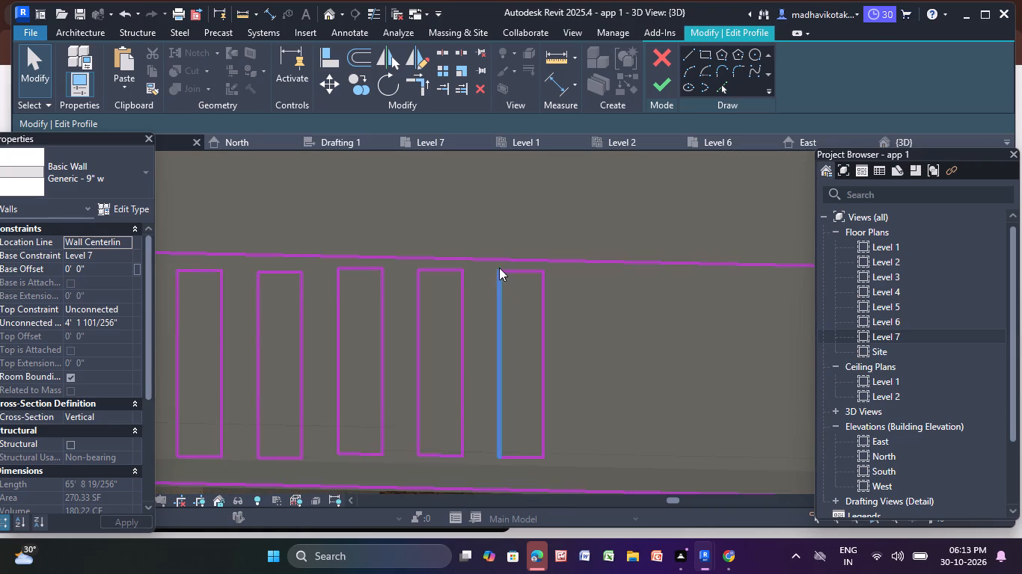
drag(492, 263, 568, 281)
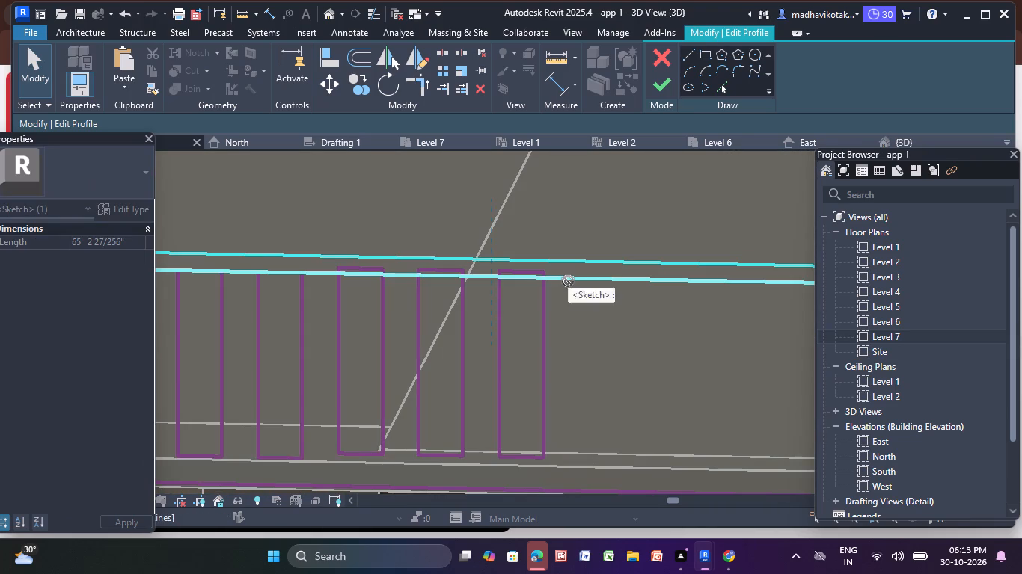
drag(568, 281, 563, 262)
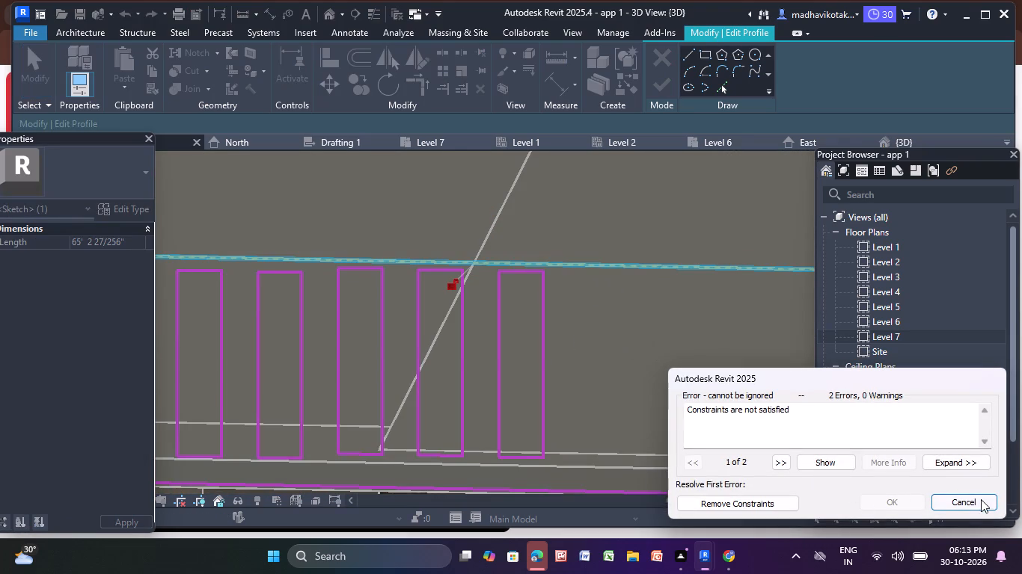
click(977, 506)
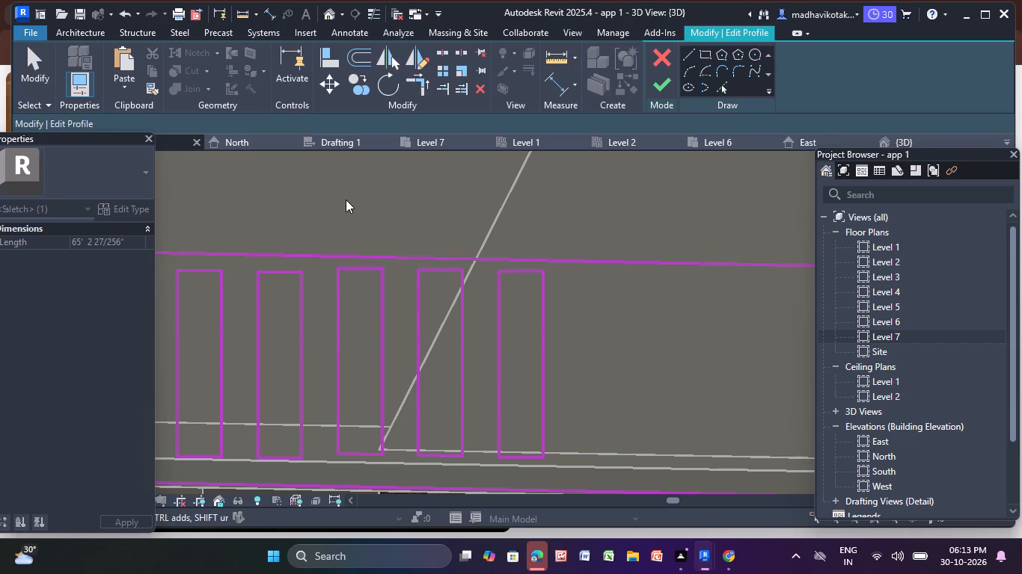
Copy all four lines of the last remaining slot horizontally toward the corner at a 1' 5" spacing, allowing multiple copies.
middle_drag(488, 310, 359, 282)
scroll(367, 229, up, 3)
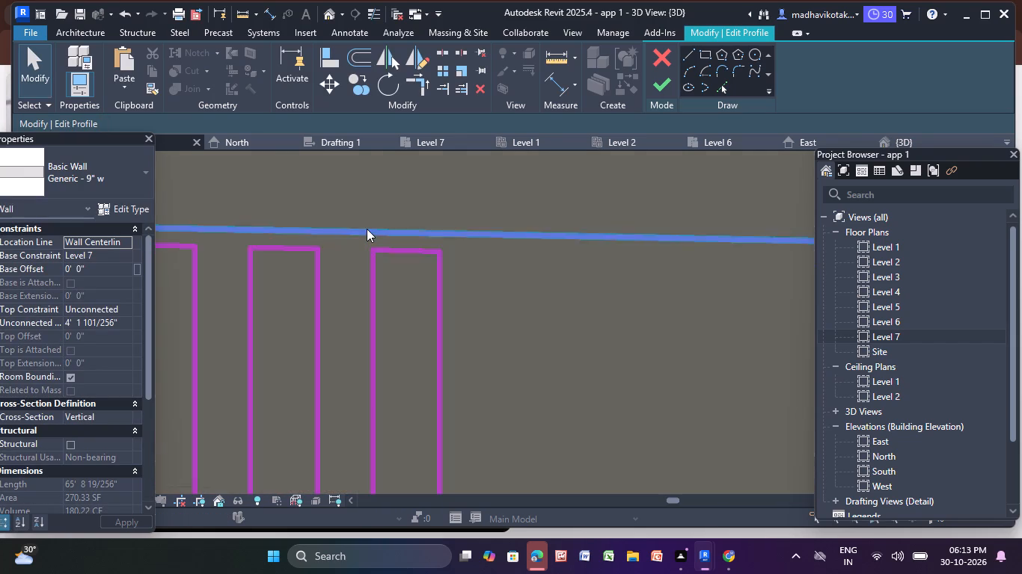
scroll(367, 229, up, 1)
scroll(359, 246, down, 3)
middle_drag(359, 246, 356, 219)
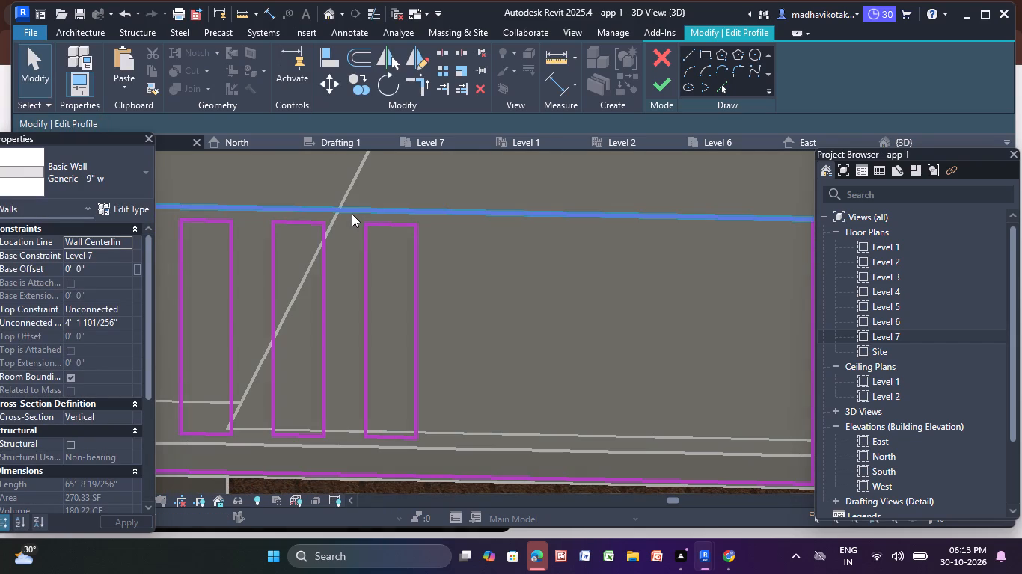
drag(359, 218, 441, 239)
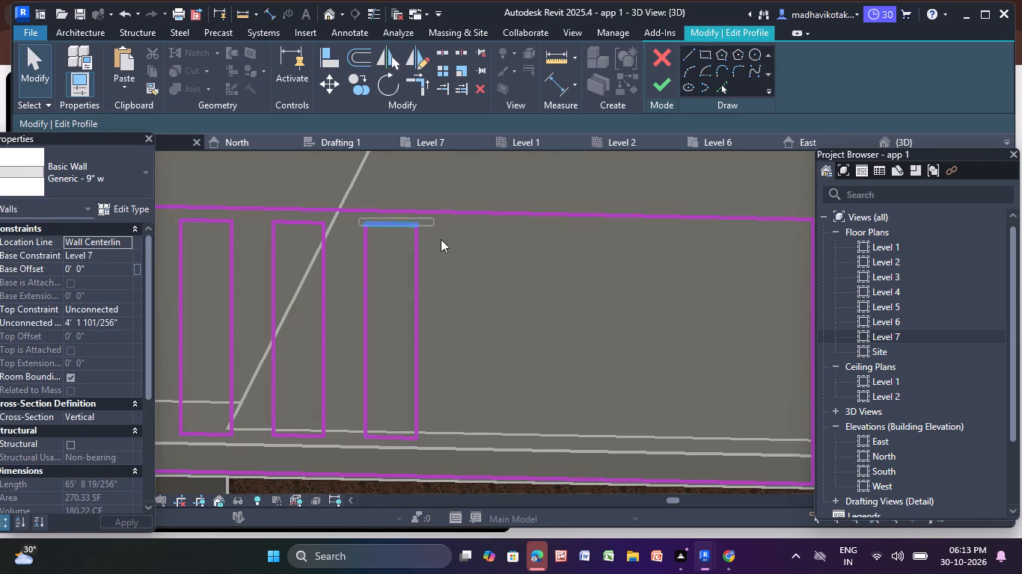
drag(441, 239, 466, 444)
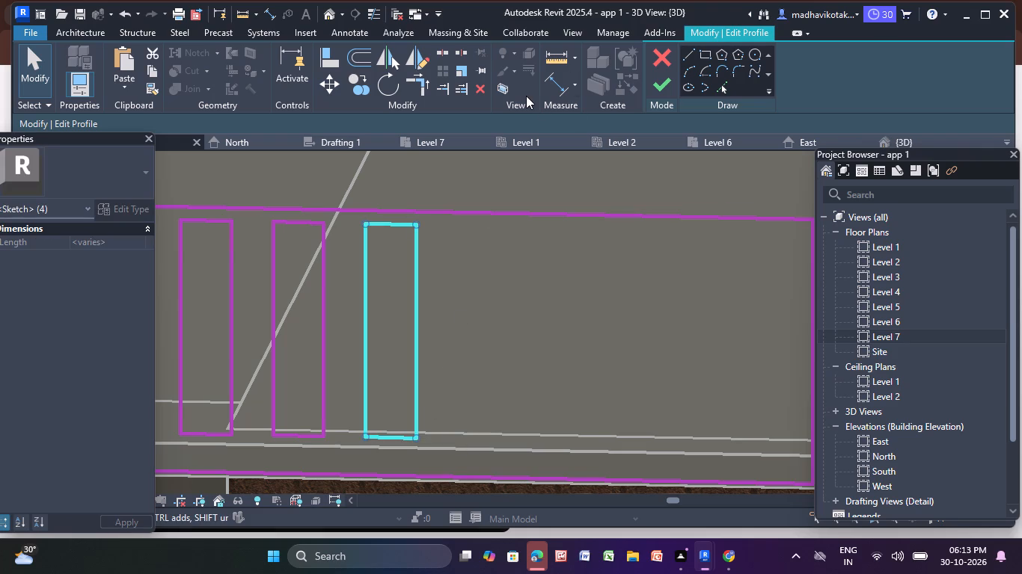
click(353, 84)
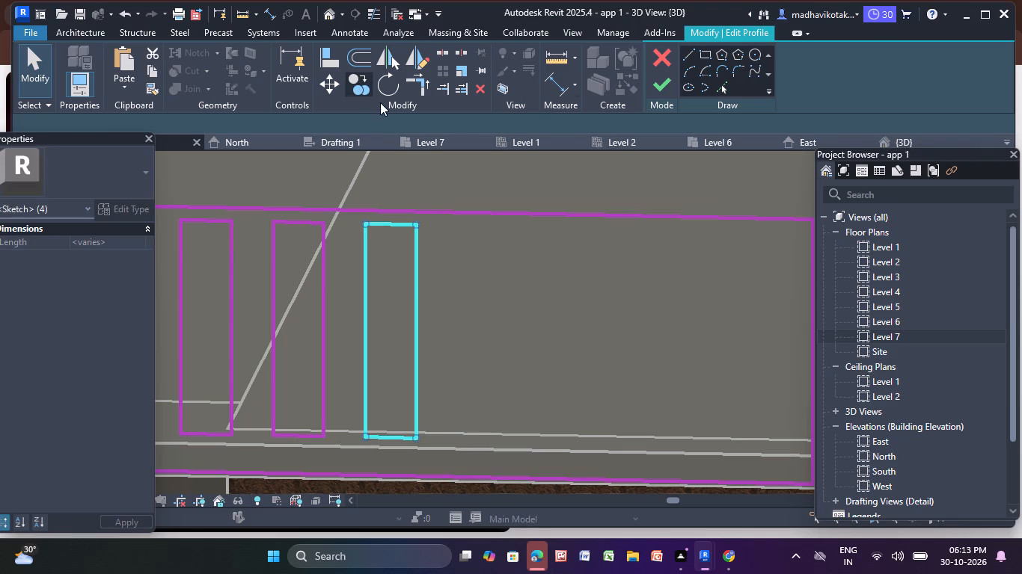
click(419, 333)
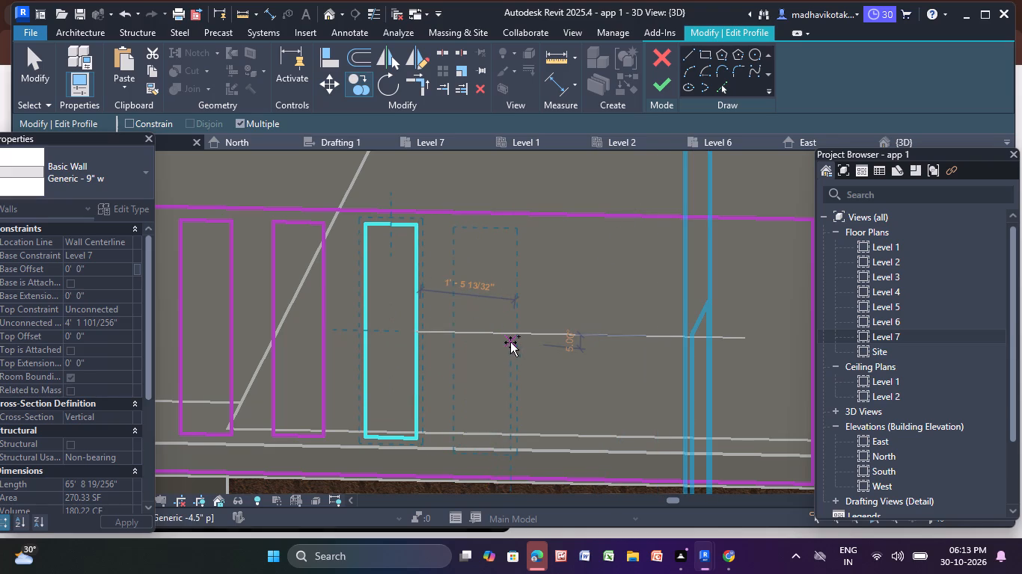
scroll(511, 339, up, 4)
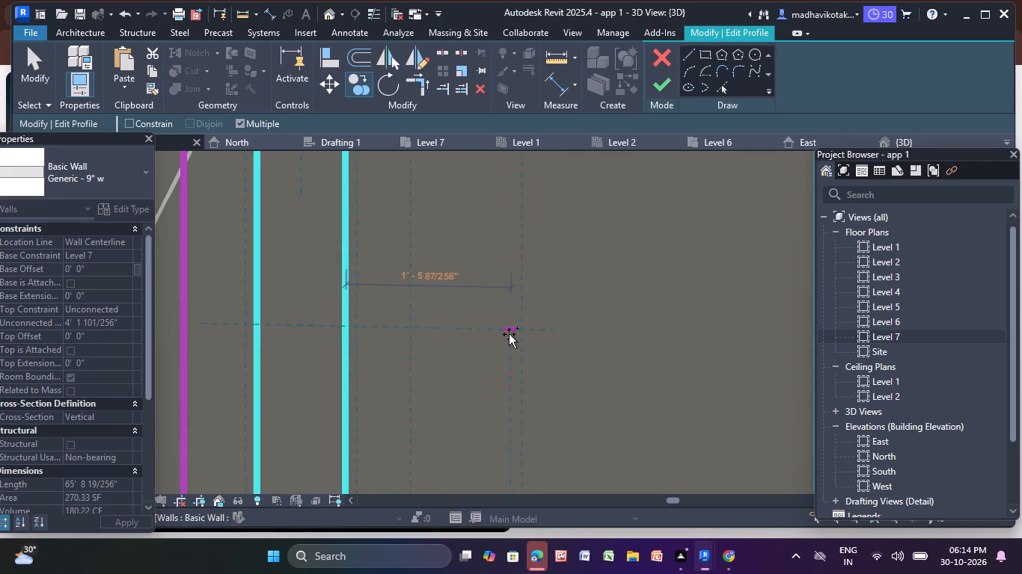
scroll(510, 334, up, 3)
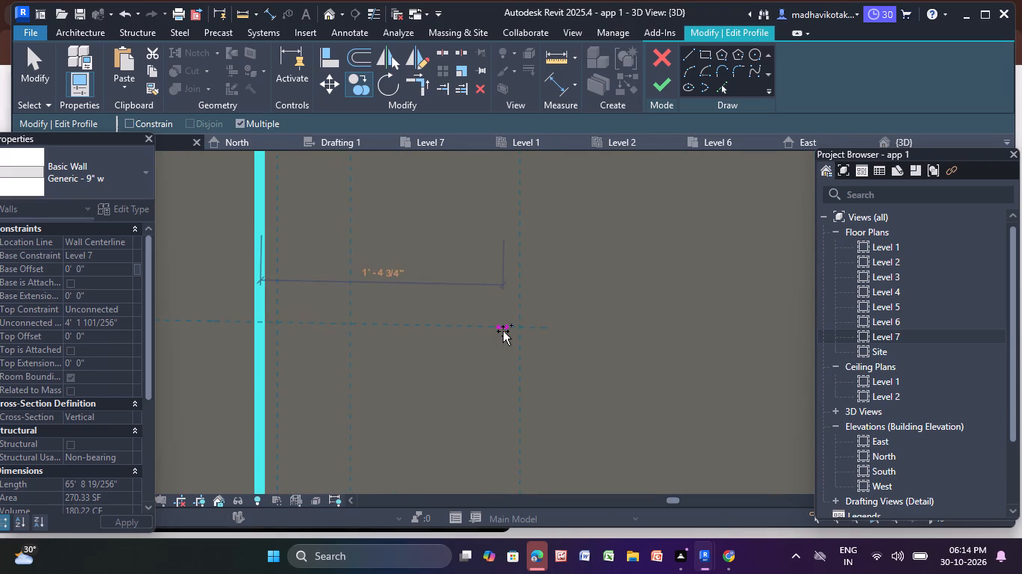
scroll(508, 330, up, 3)
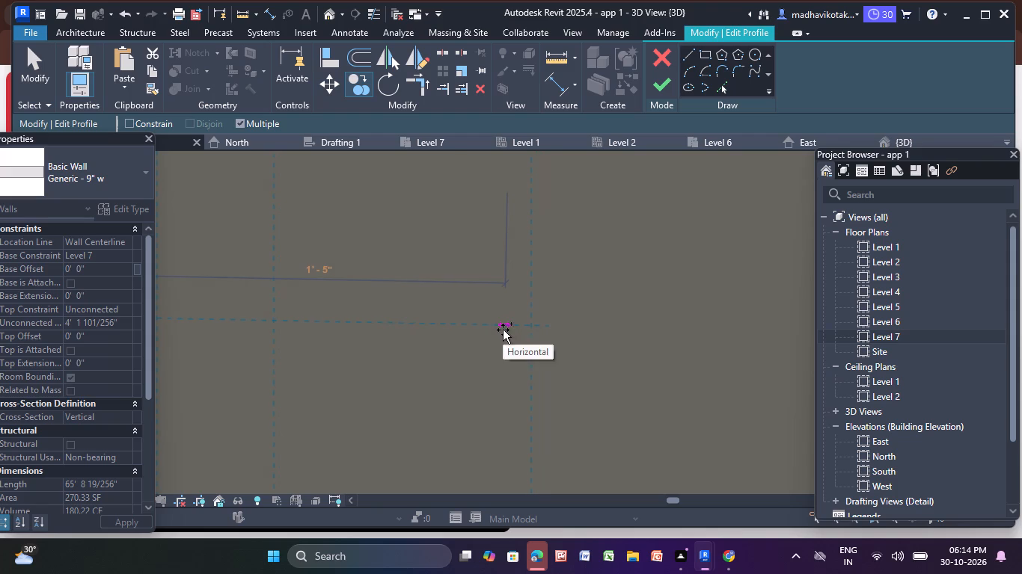
click(506, 330)
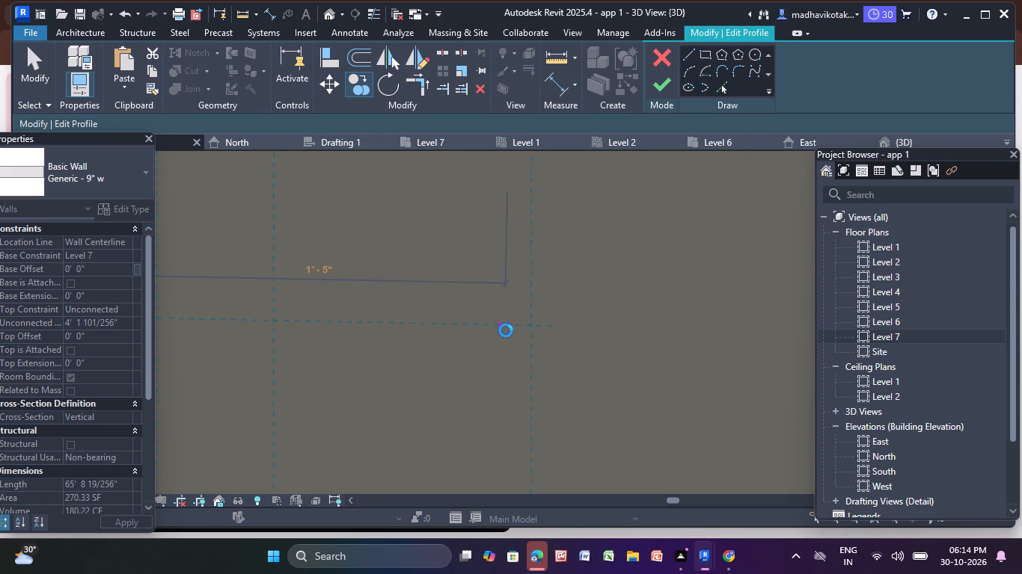
Place two more copies of the slot toward the corner, each 1' 5" from the previous one.
scroll(506, 330, down, 5)
middle_drag(506, 330, 338, 345)
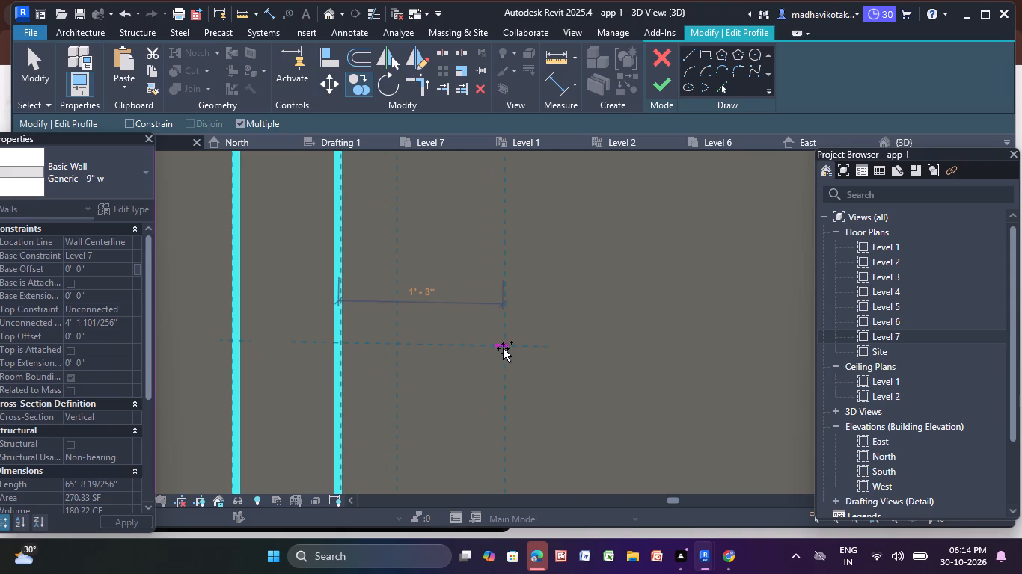
click(524, 348)
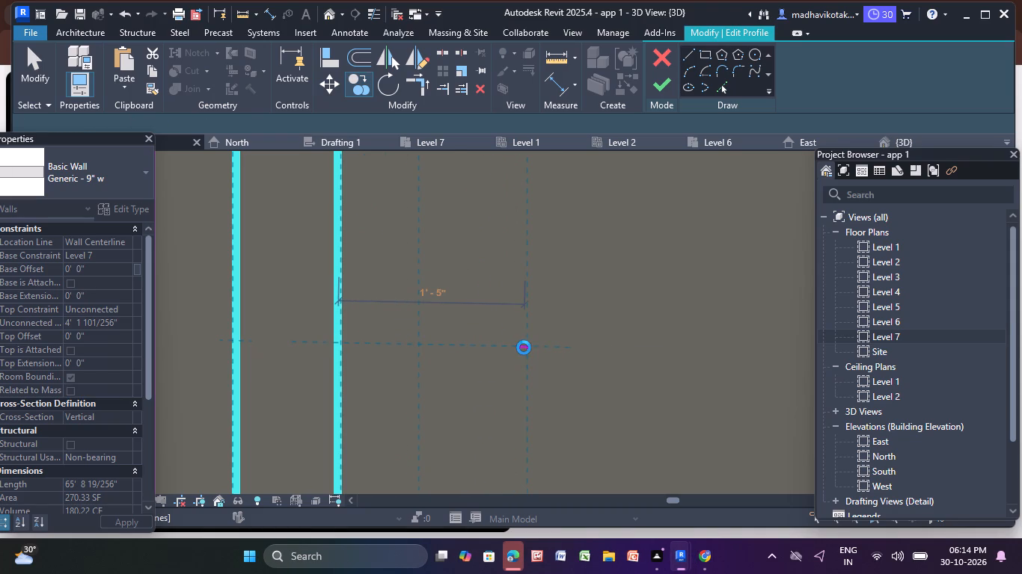
scroll(524, 348, down, 7)
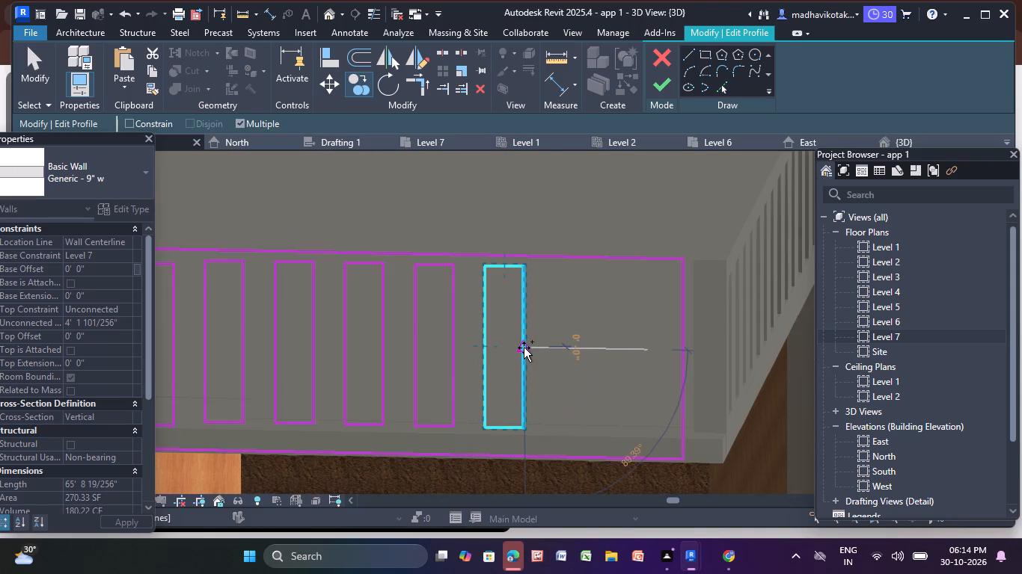
scroll(569, 350, up, 5)
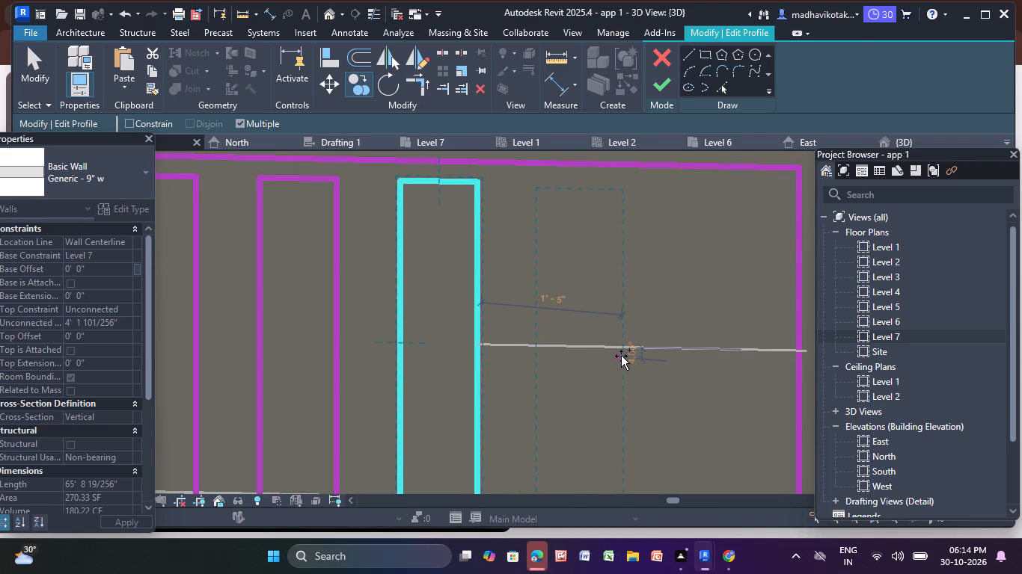
click(621, 356)
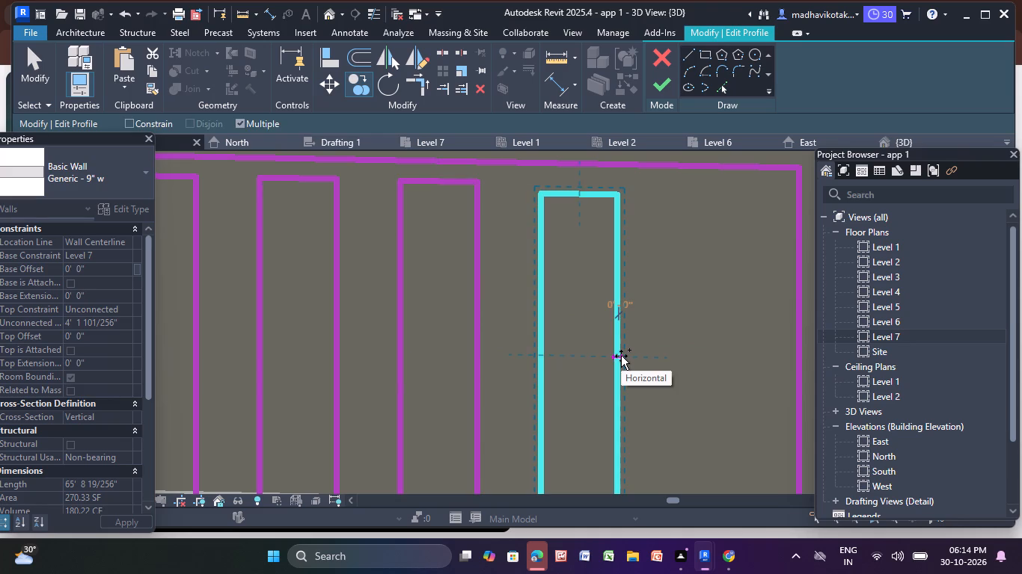
Place the final slot copy about 1' 6" farther along, beside the wall's corner end, and end the copying.
scroll(630, 351, down, 3)
middle_drag(630, 351, 472, 311)
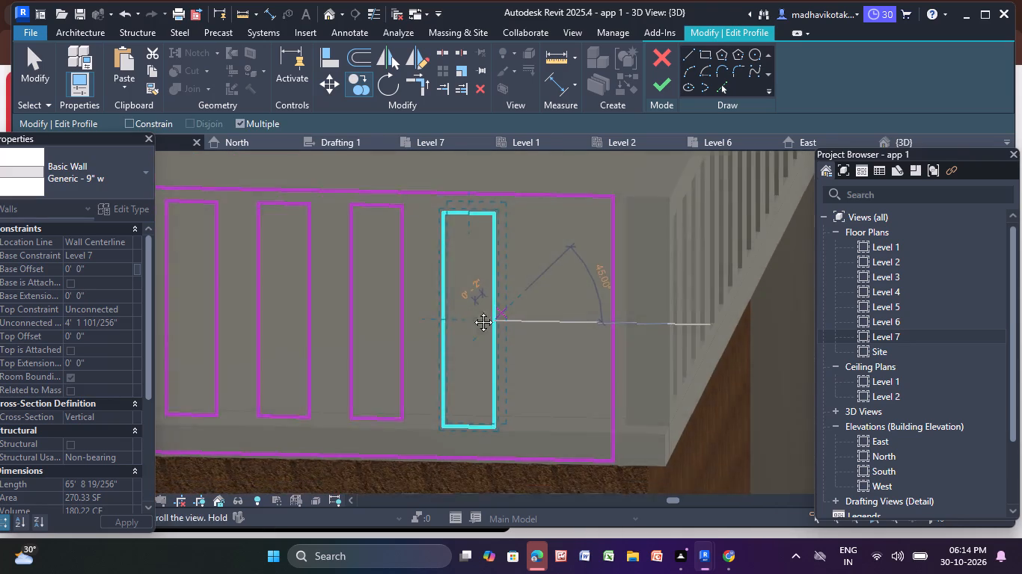
middle_drag(472, 311, 471, 310)
scroll(471, 310, down, 1)
scroll(524, 318, up, 3)
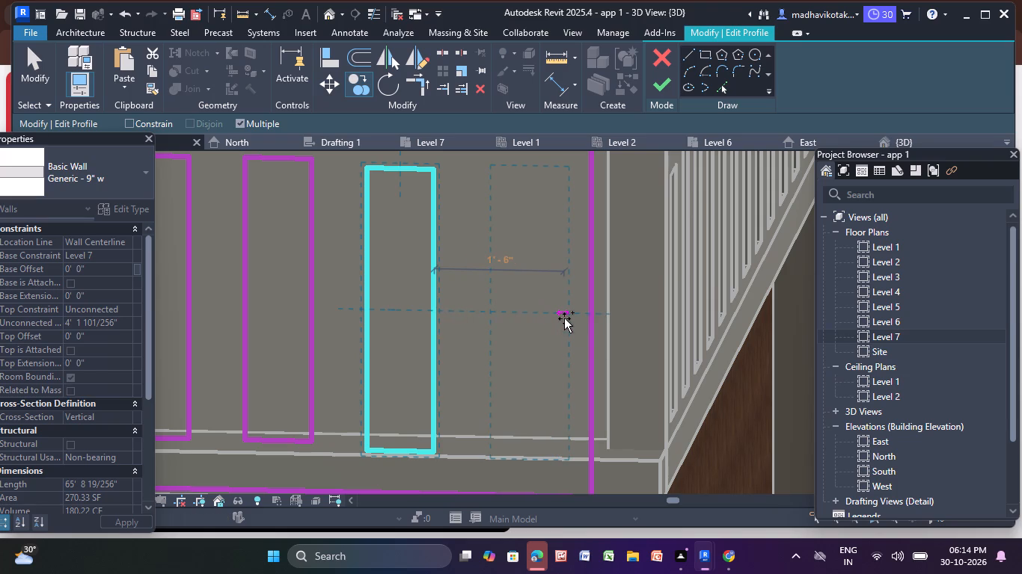
scroll(564, 318, up, 3)
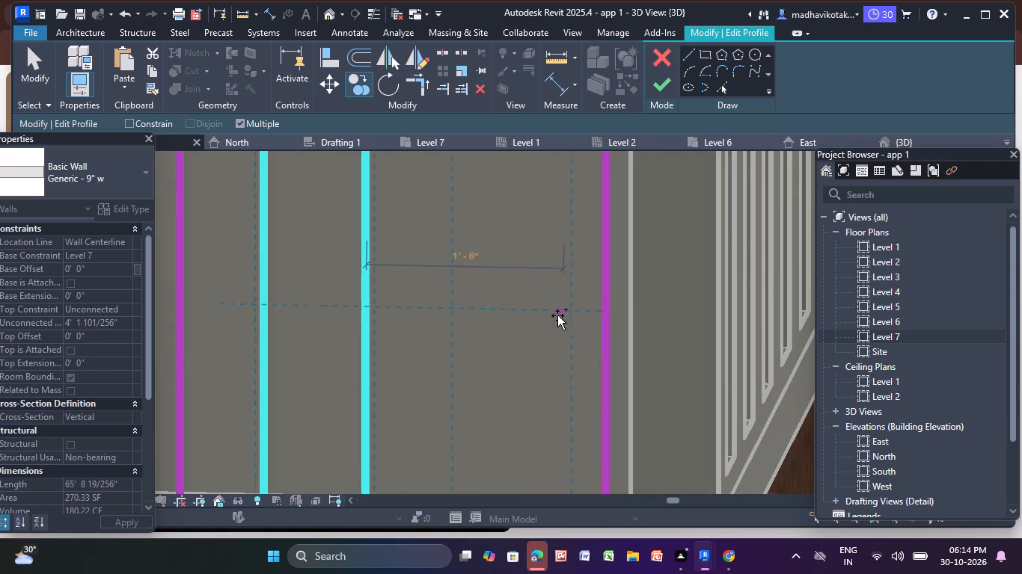
click(557, 315)
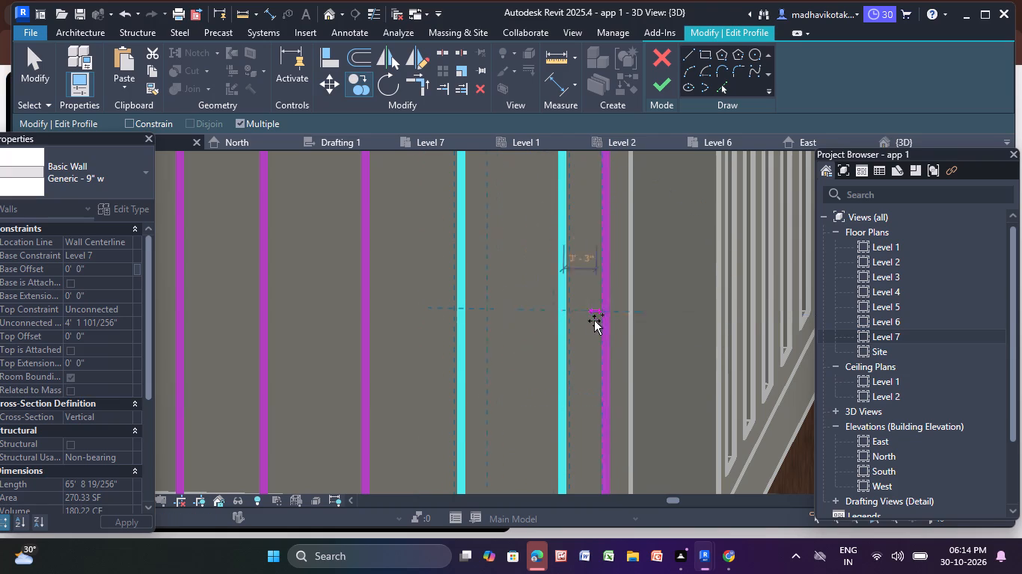
key(Escape)
scroll(504, 324, down, 7)
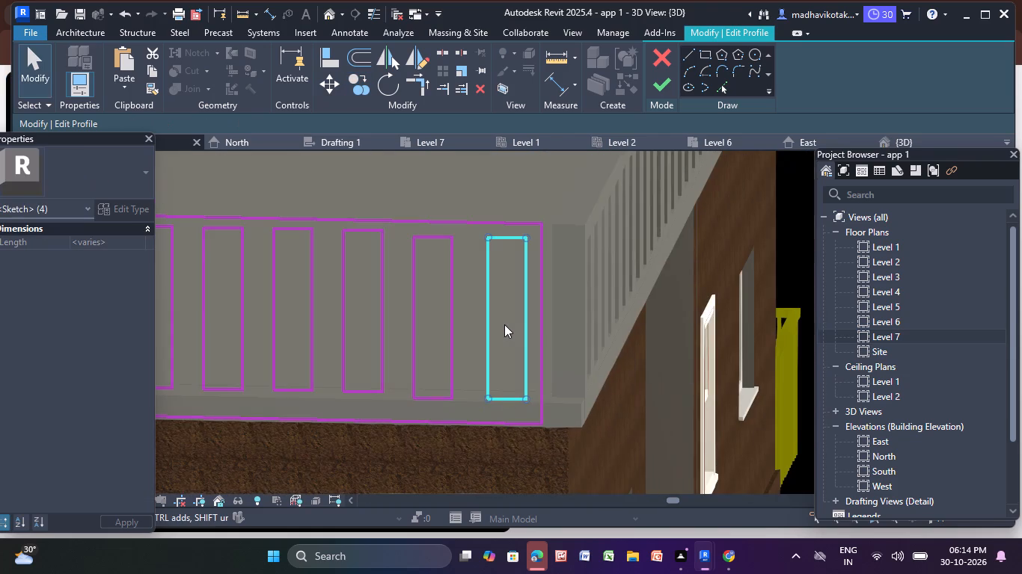
scroll(504, 324, down, 1)
key(Escape)
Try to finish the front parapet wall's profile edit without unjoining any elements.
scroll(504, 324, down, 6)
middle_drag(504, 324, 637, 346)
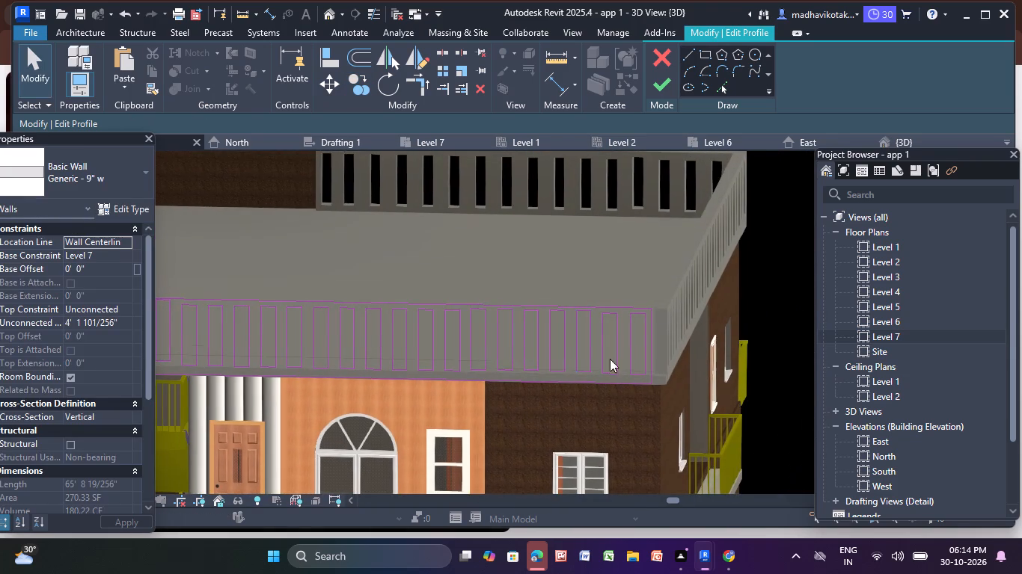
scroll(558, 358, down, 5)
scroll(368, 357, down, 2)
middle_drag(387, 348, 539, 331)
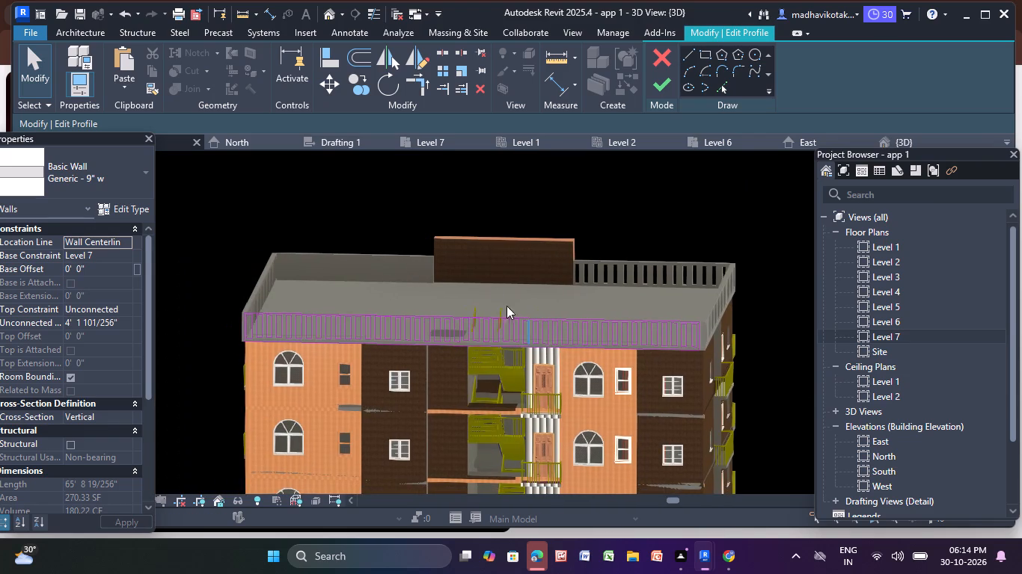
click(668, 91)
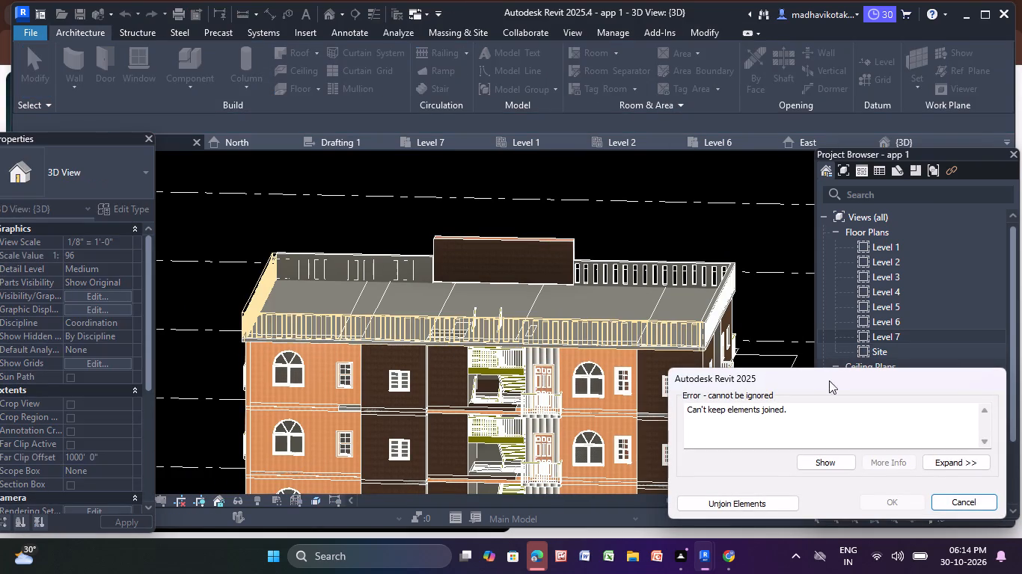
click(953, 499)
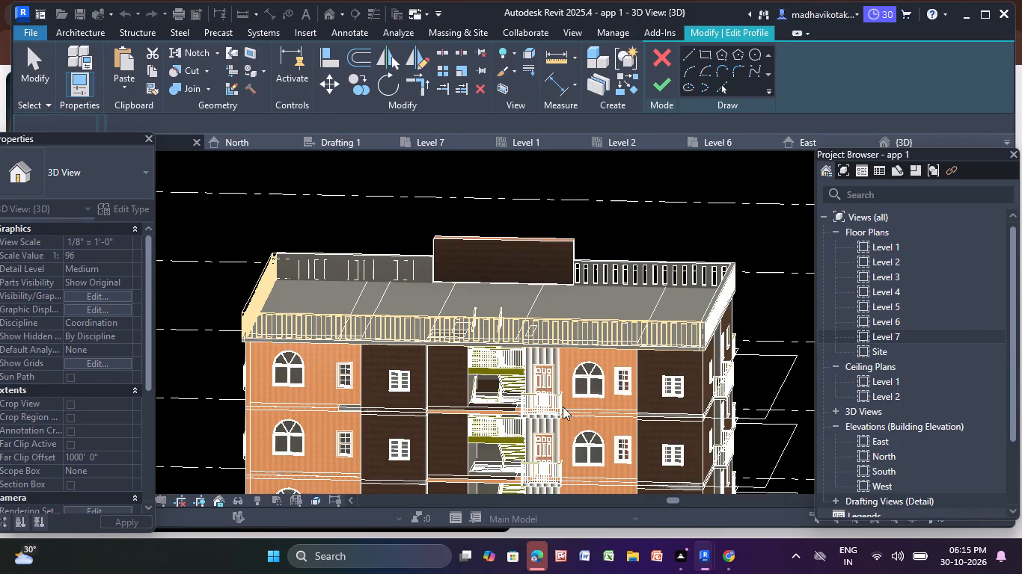
Delete the four sketch lines of the front parapet slot just past the orange-to-brown facade boundary.
scroll(438, 333, up, 7)
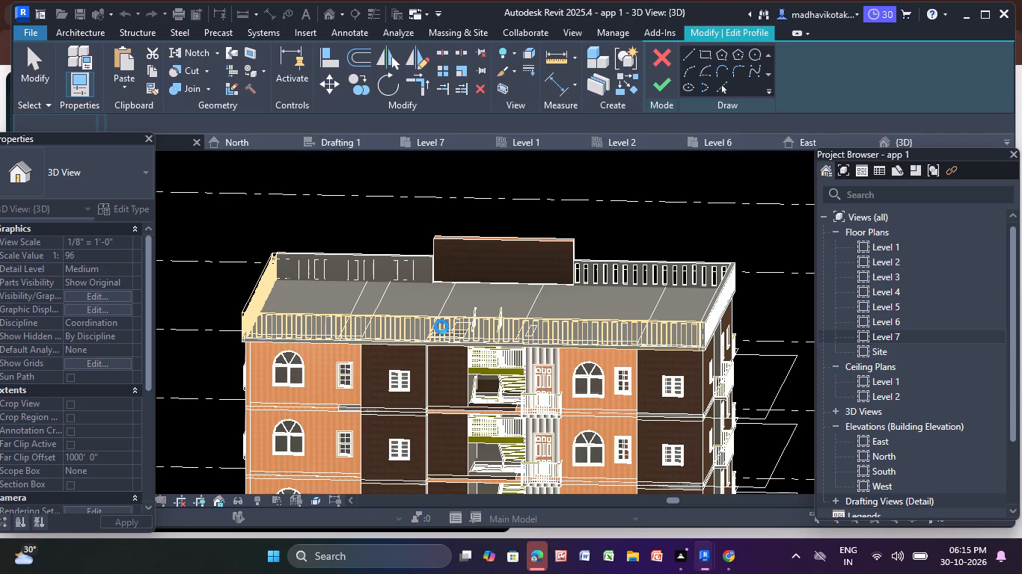
scroll(373, 327, down, 3)
middle_drag(373, 327, 557, 326)
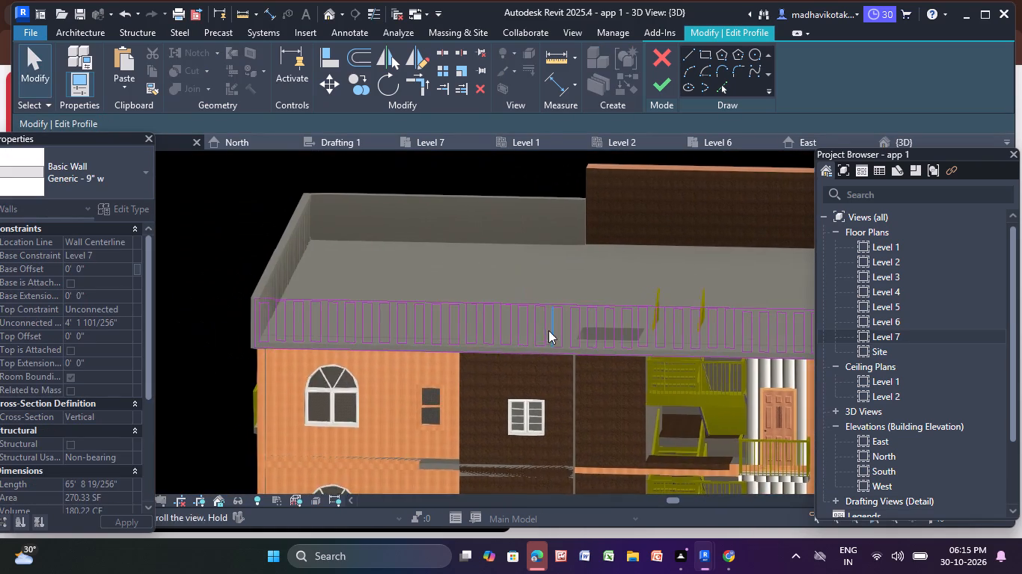
scroll(522, 330, up, 6)
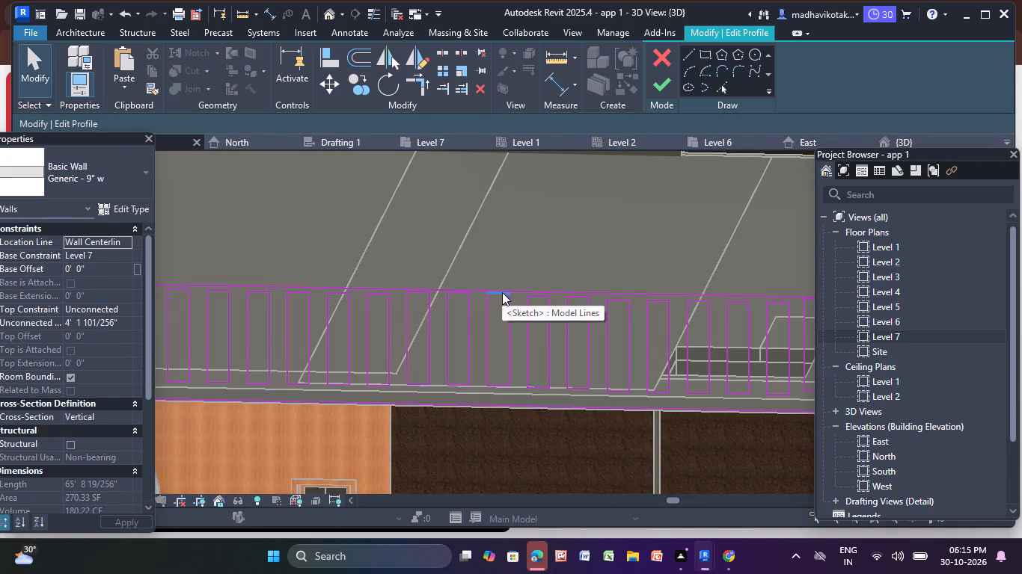
scroll(502, 292, down, 1)
scroll(440, 293, up, 3)
click(428, 291)
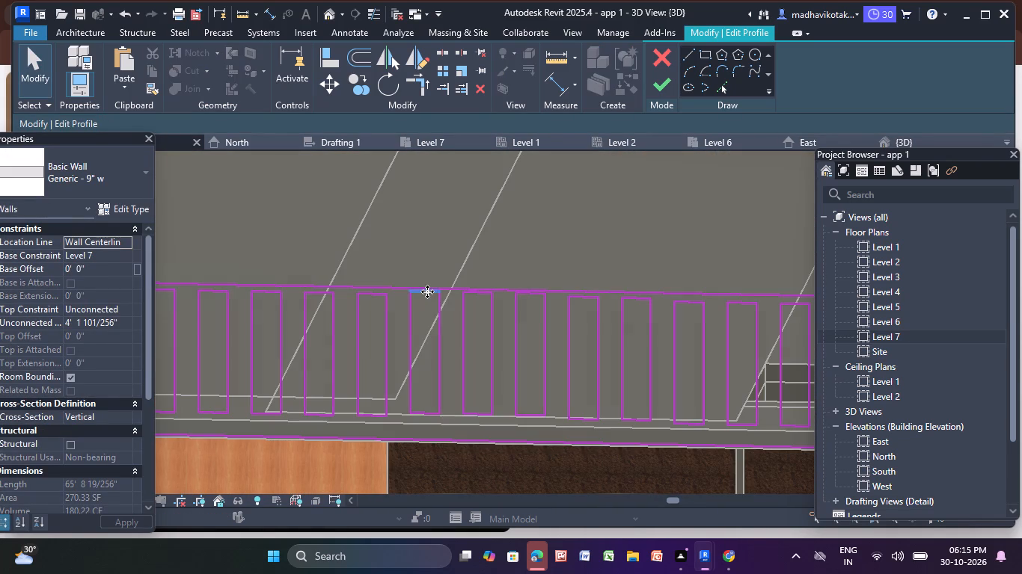
key(Delete)
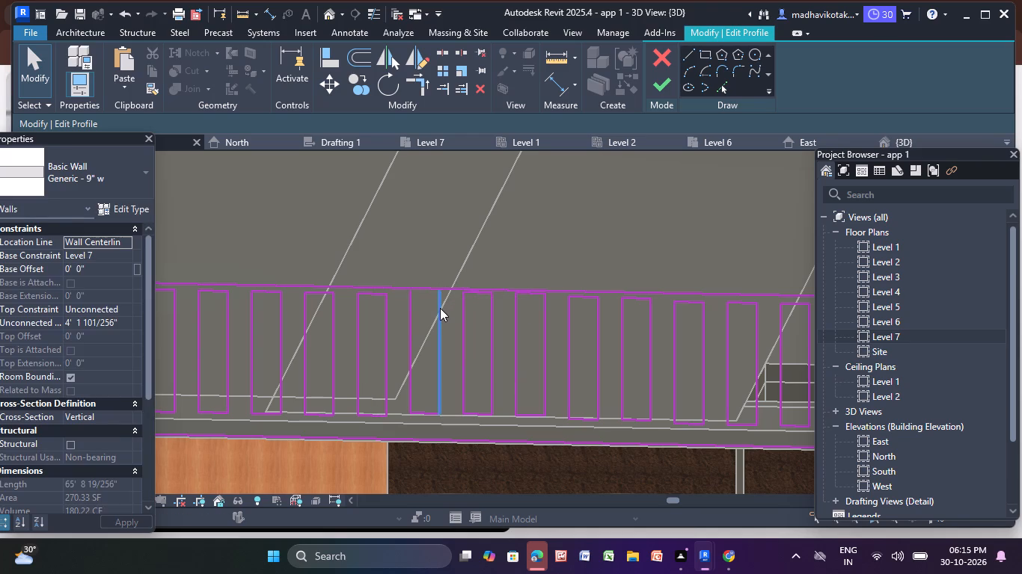
click(440, 308)
key(Delete)
click(408, 324)
key(Delete)
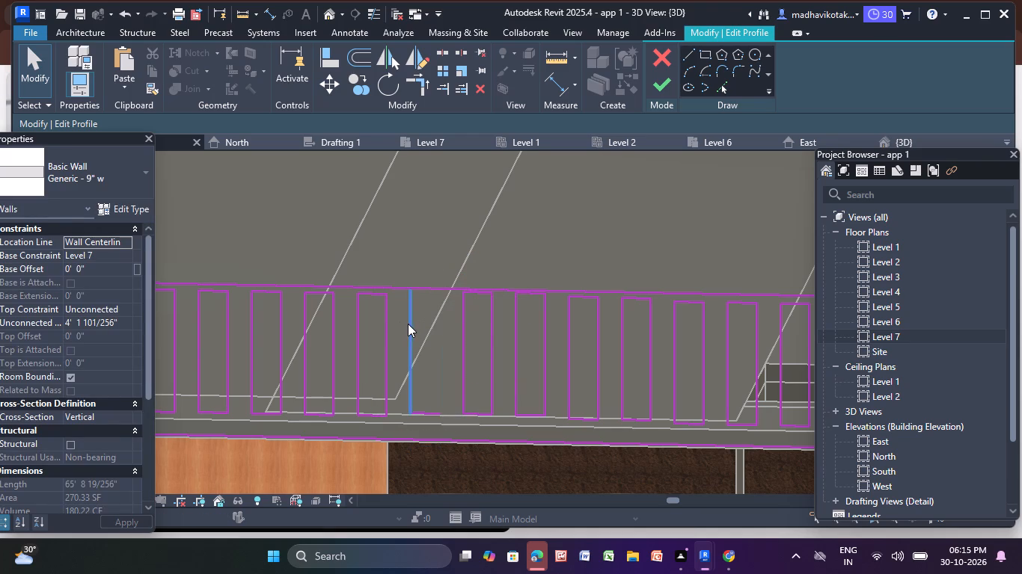
scroll(427, 410, up, 1)
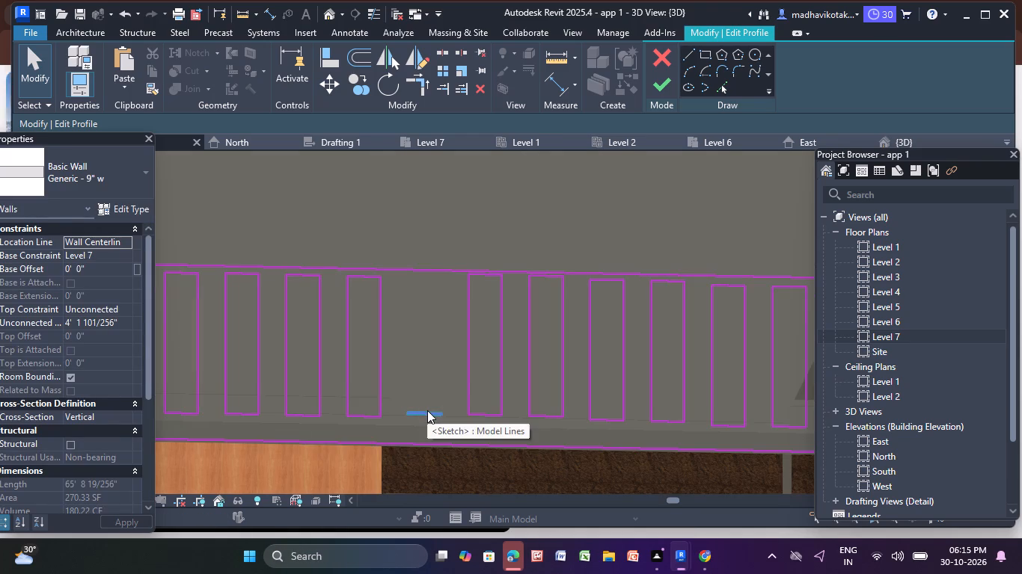
click(427, 410)
key(Delete)
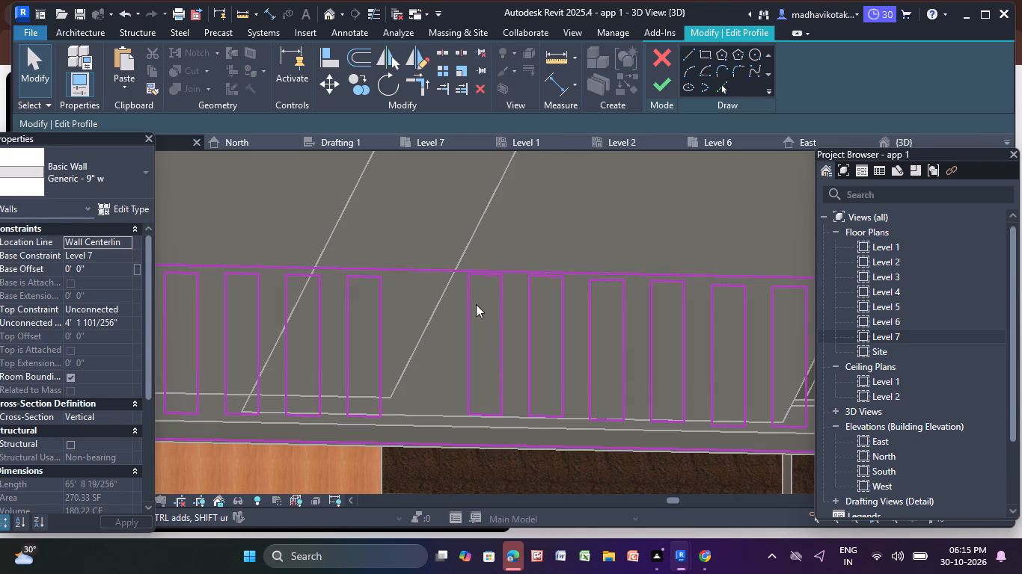
Delete all four lines of the adjacent slot on the stair side of the new gap.
click(470, 301)
key(Delete)
click(480, 273)
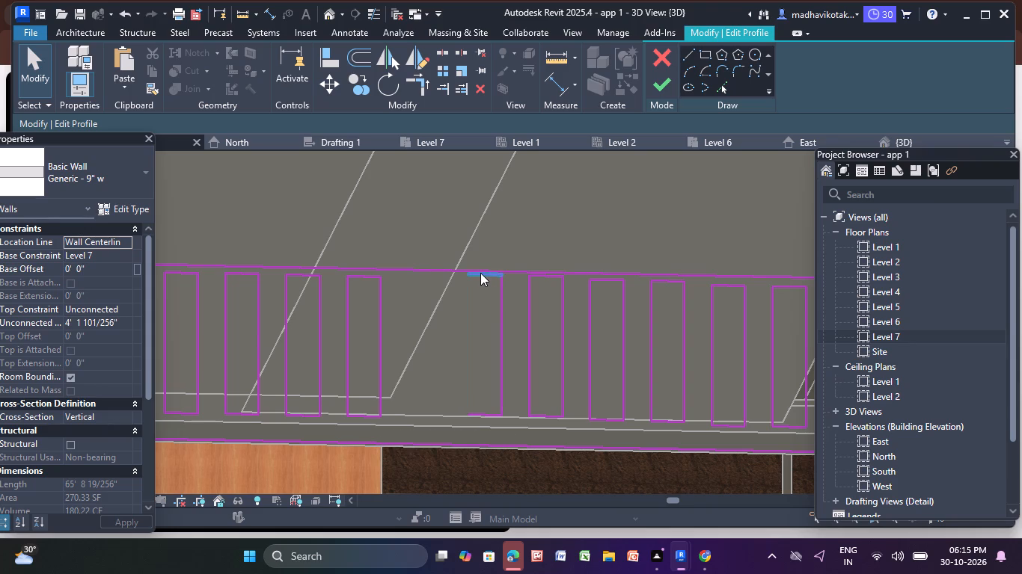
key(Delete)
click(501, 300)
key(Delete)
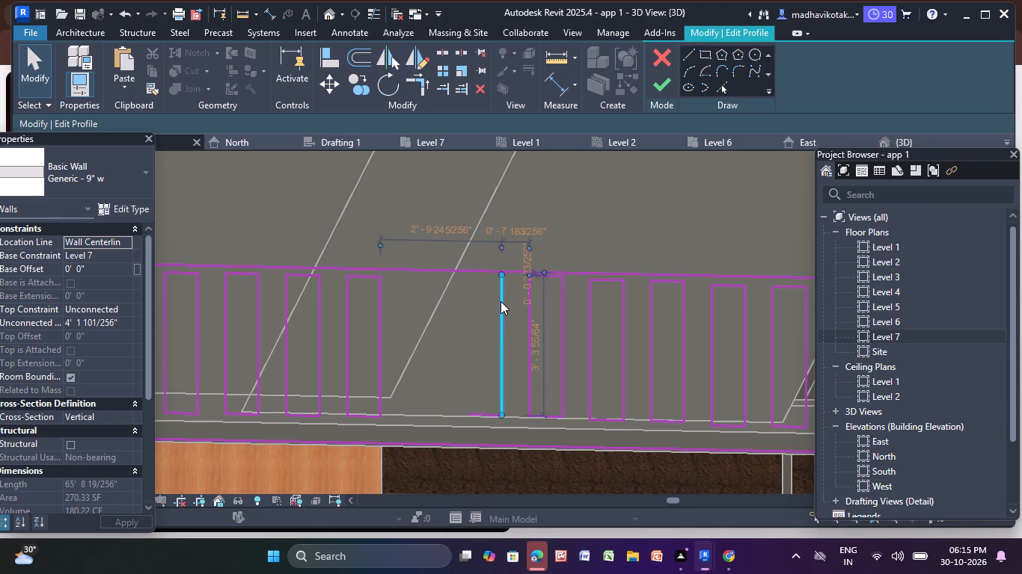
click(490, 413)
key(Delete)
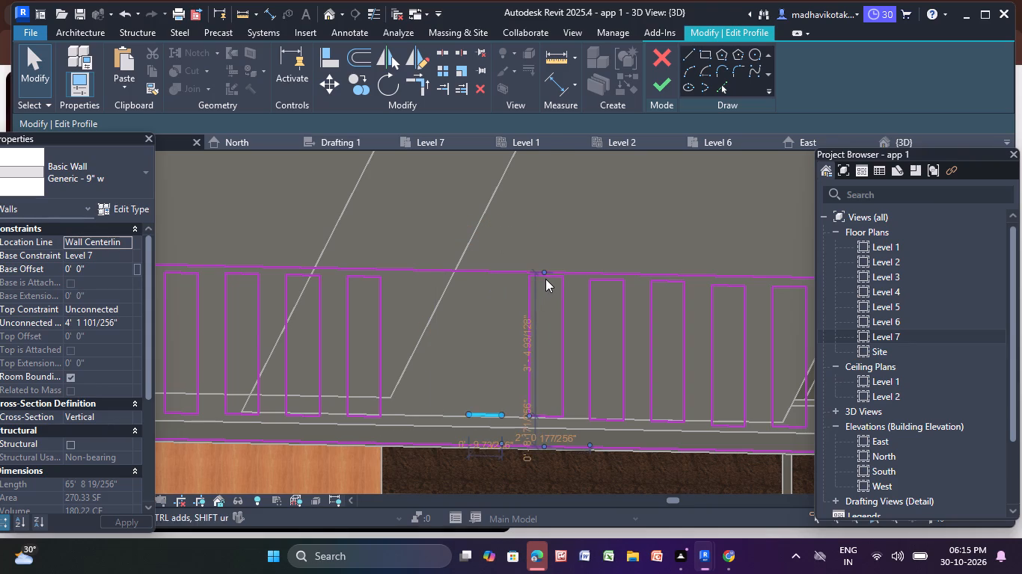
Delete the four lines of another slot bordering the gap on its stair side, including its bottom line.
click(550, 276)
key(Delete)
click(530, 318)
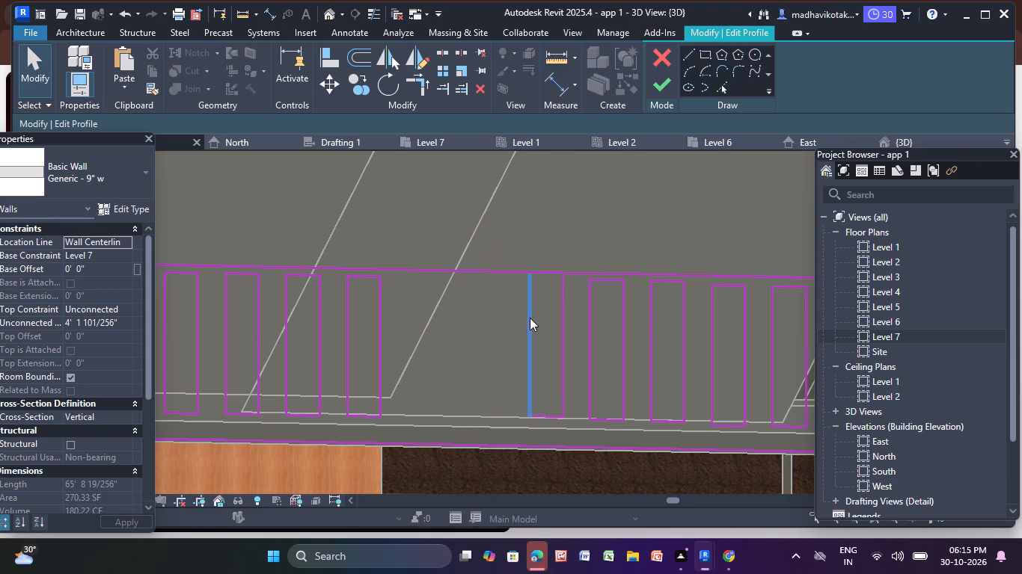
key(Delete)
click(570, 318)
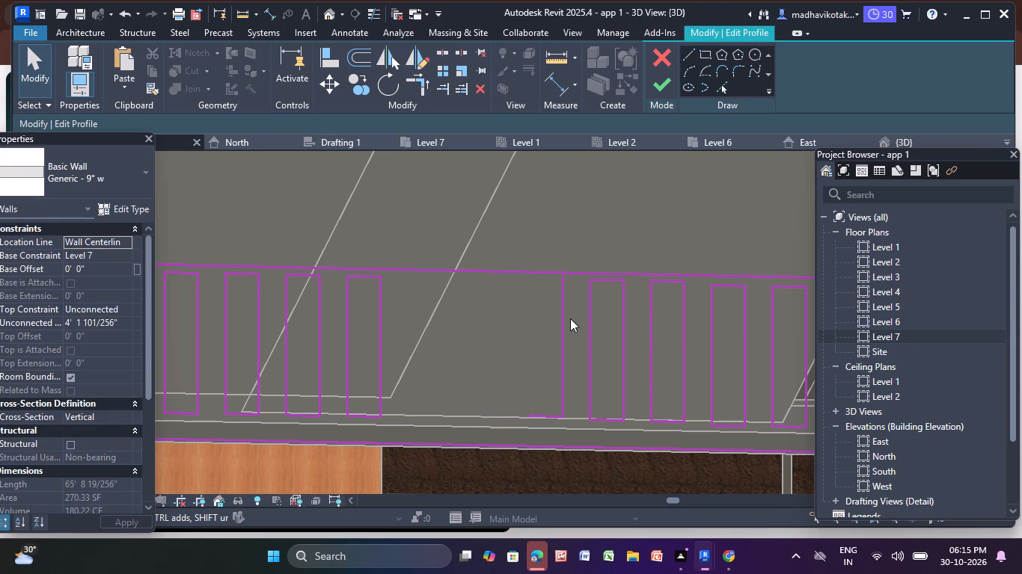
key(Delete)
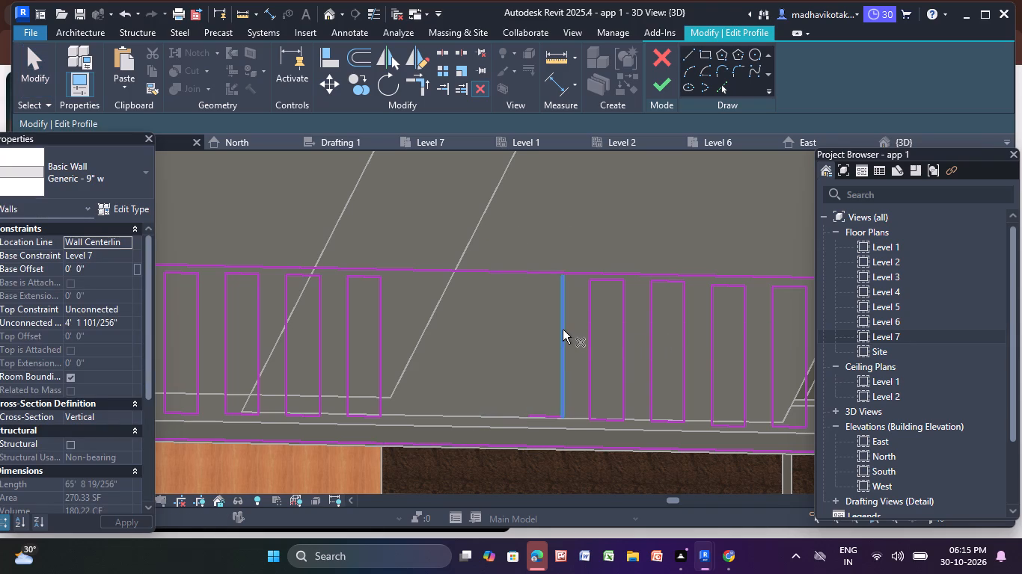
click(563, 330)
key(Delete)
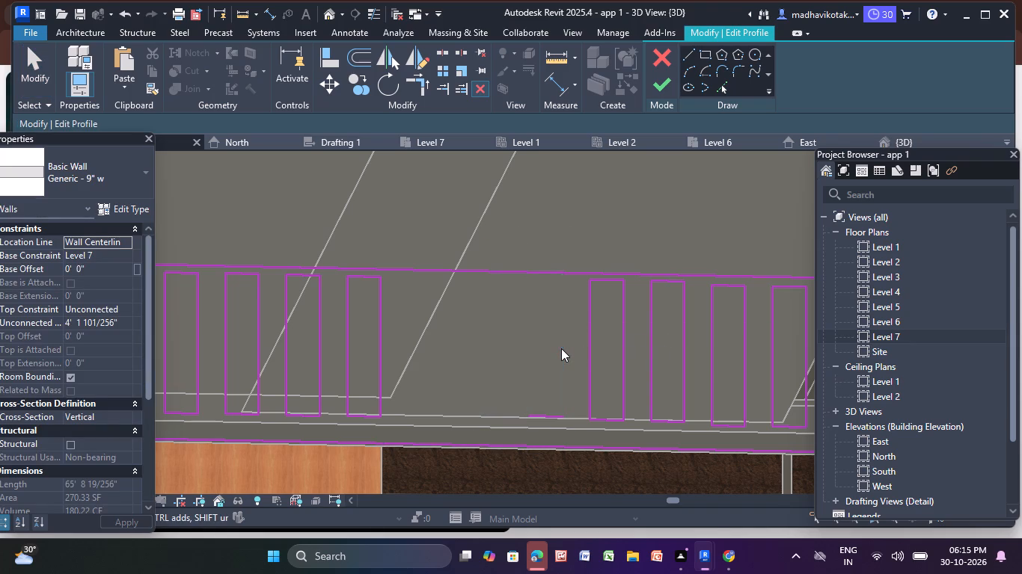
click(553, 412)
key(Delete)
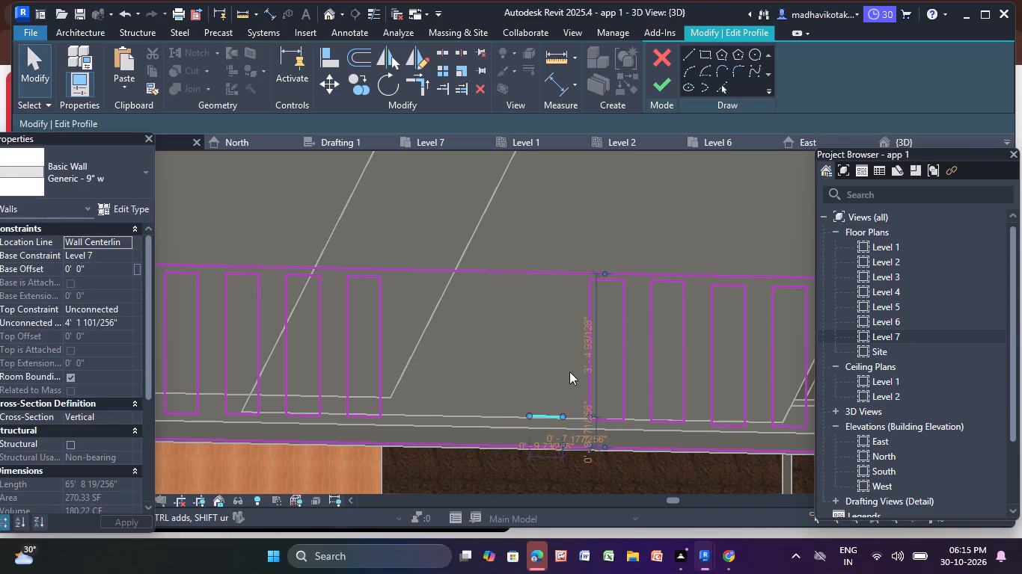
Remove a fourth slot's four lines on the stair side of the gap in the front parapet profile.
scroll(569, 369, down, 6)
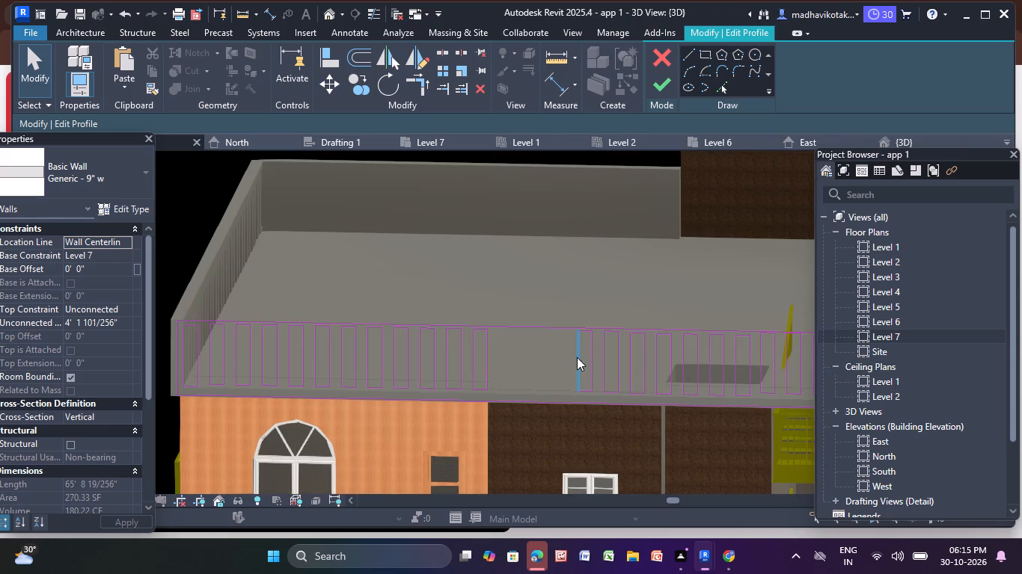
scroll(596, 333, up, 4)
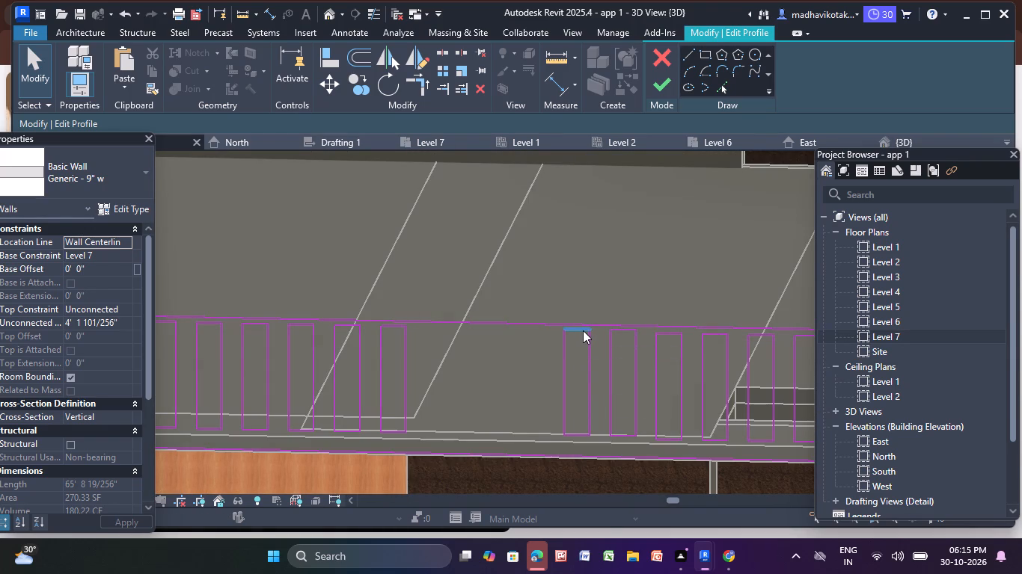
click(583, 330)
key(Delete)
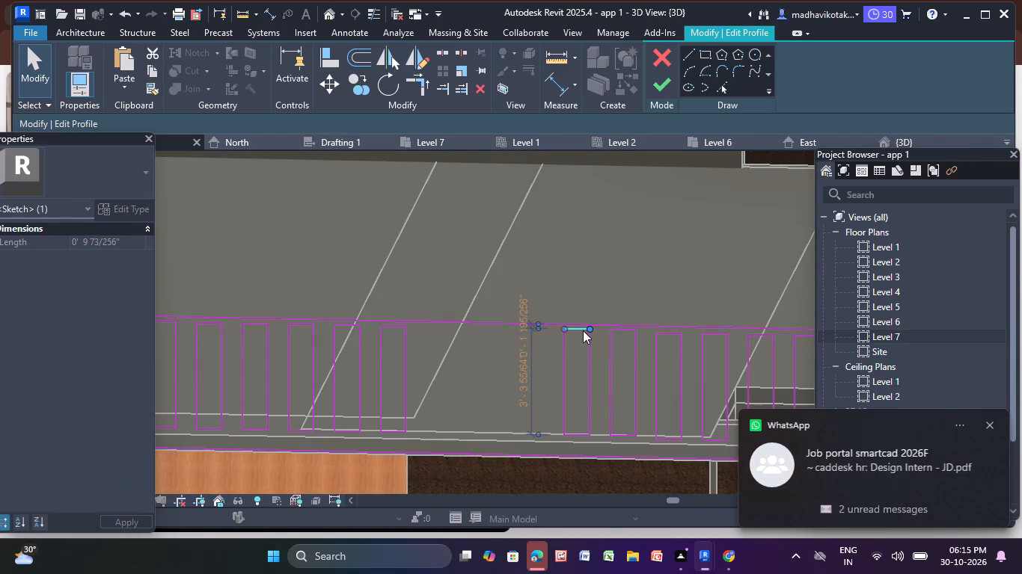
click(563, 347)
key(Delete)
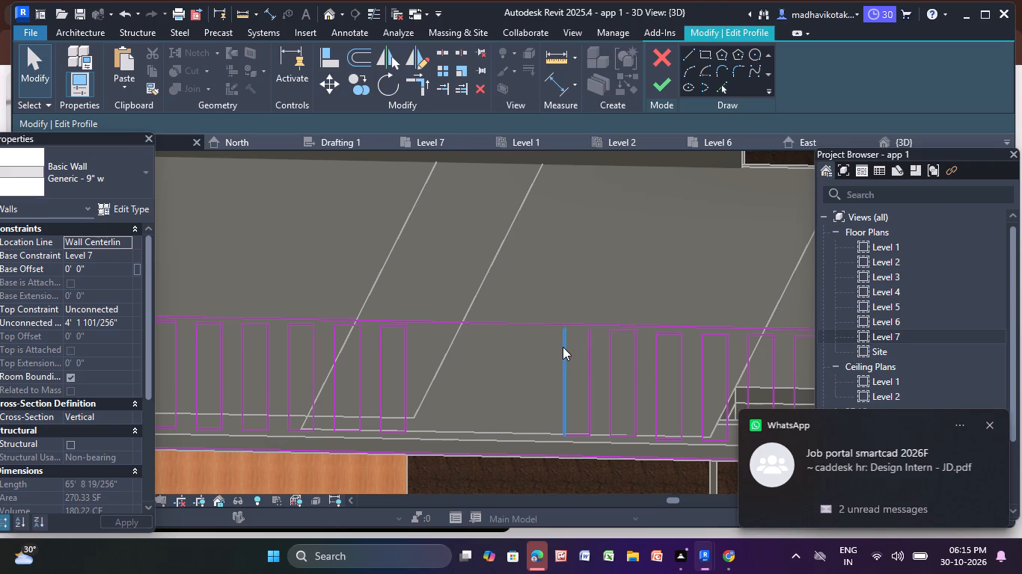
click(591, 363)
key(Delete)
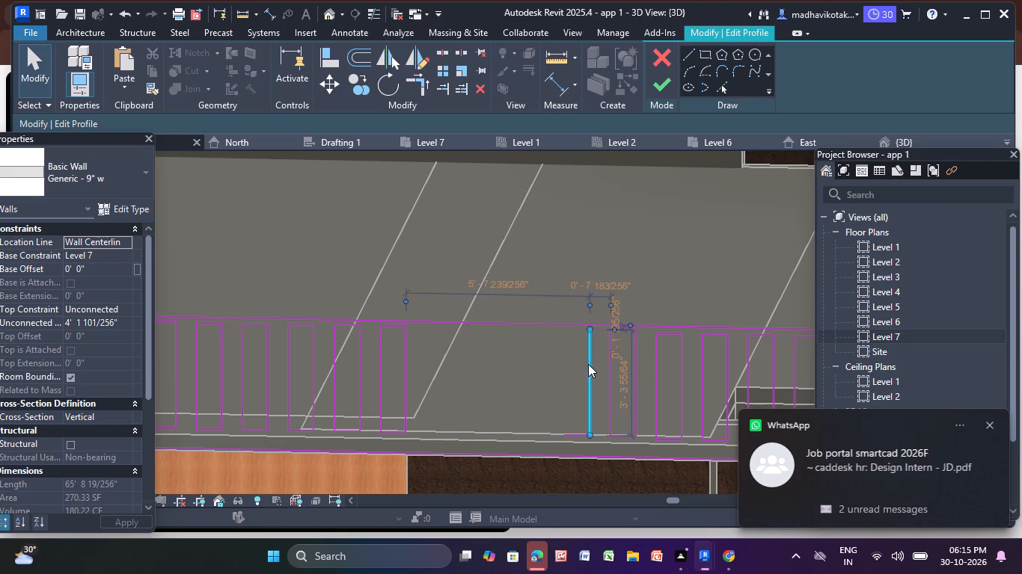
click(573, 430)
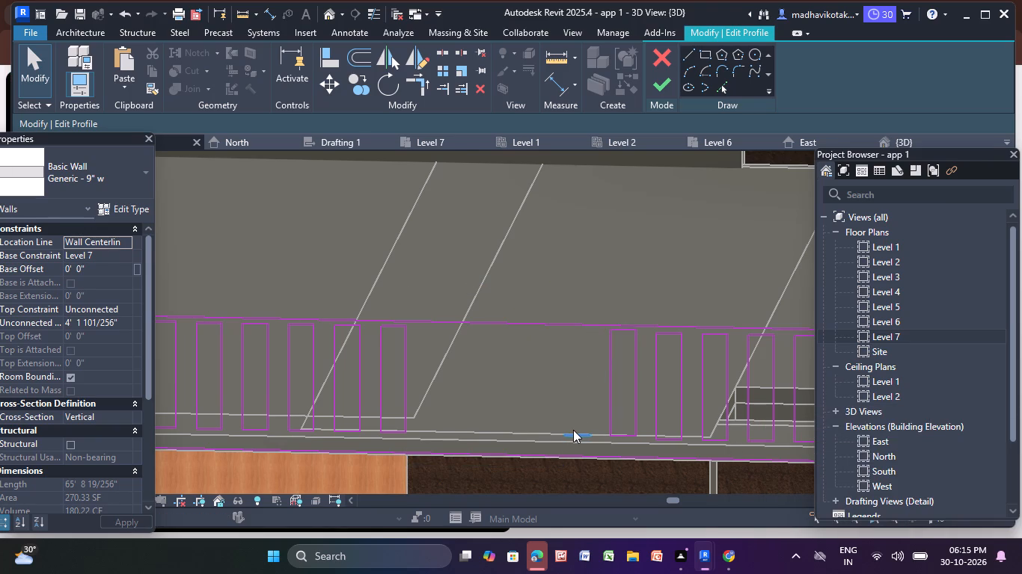
key(Delete)
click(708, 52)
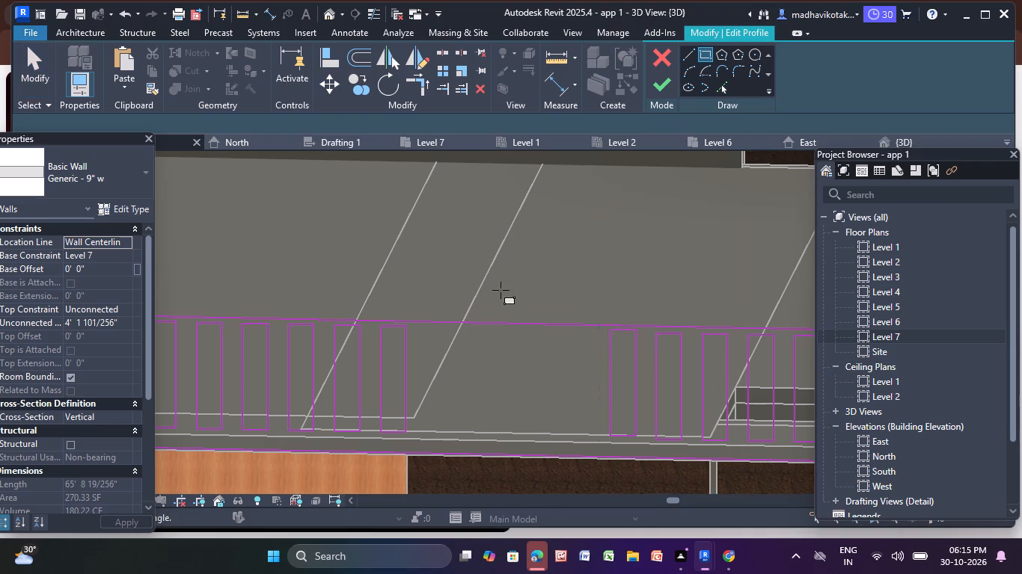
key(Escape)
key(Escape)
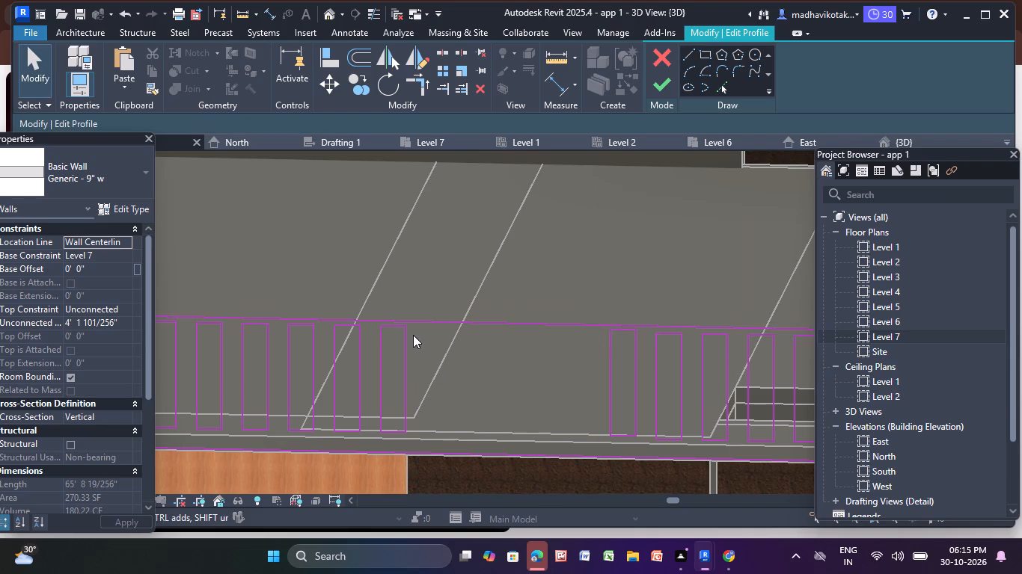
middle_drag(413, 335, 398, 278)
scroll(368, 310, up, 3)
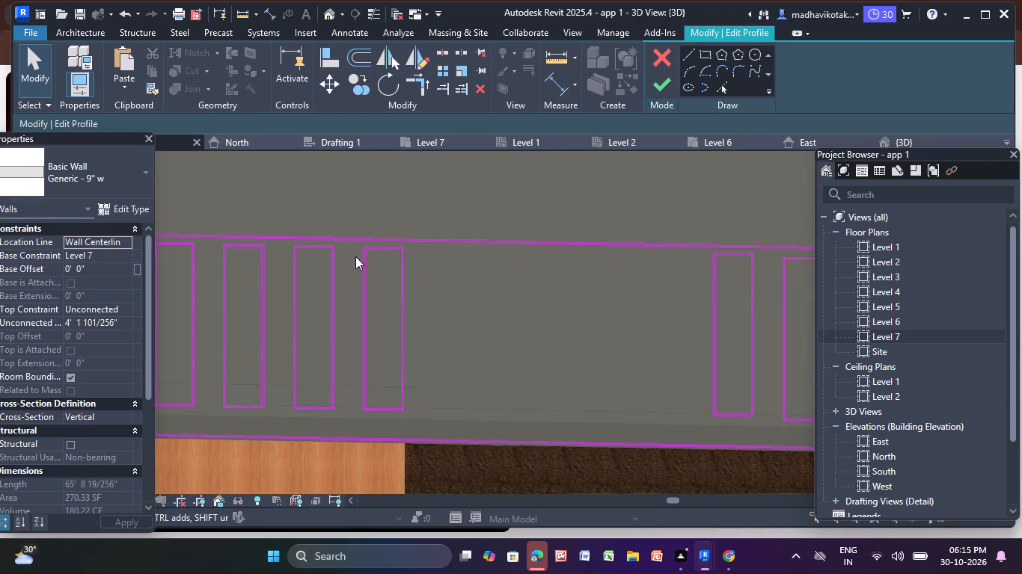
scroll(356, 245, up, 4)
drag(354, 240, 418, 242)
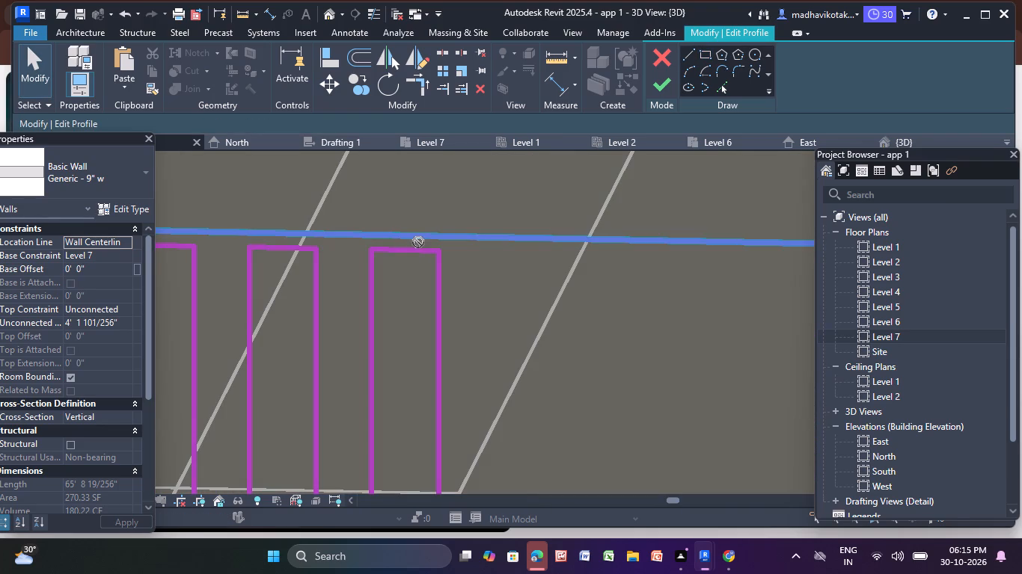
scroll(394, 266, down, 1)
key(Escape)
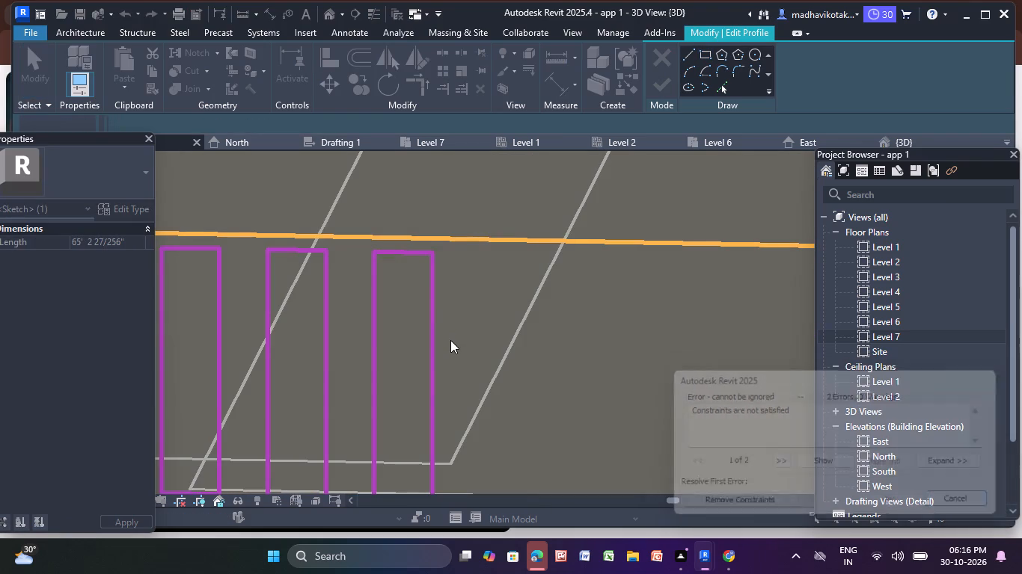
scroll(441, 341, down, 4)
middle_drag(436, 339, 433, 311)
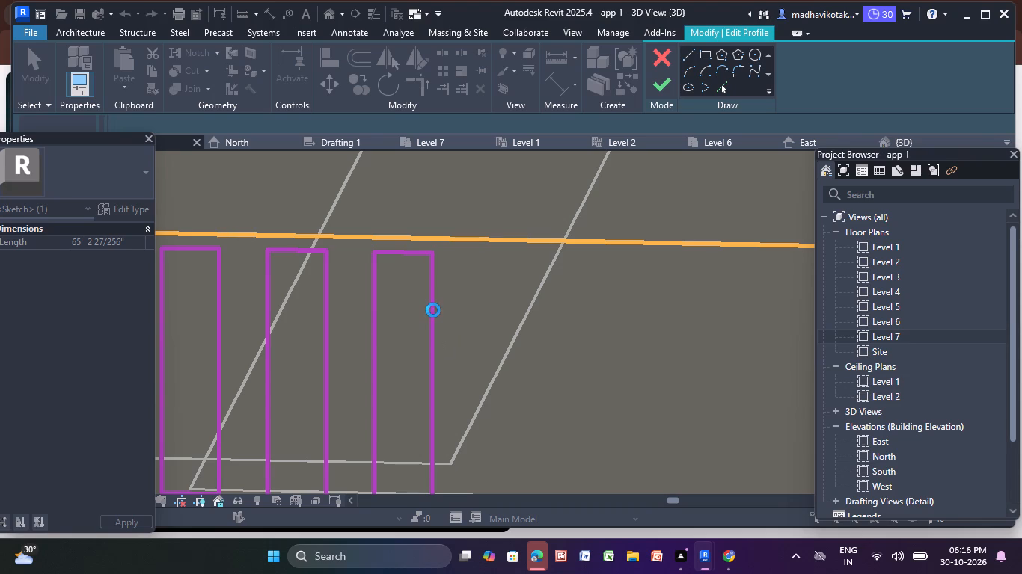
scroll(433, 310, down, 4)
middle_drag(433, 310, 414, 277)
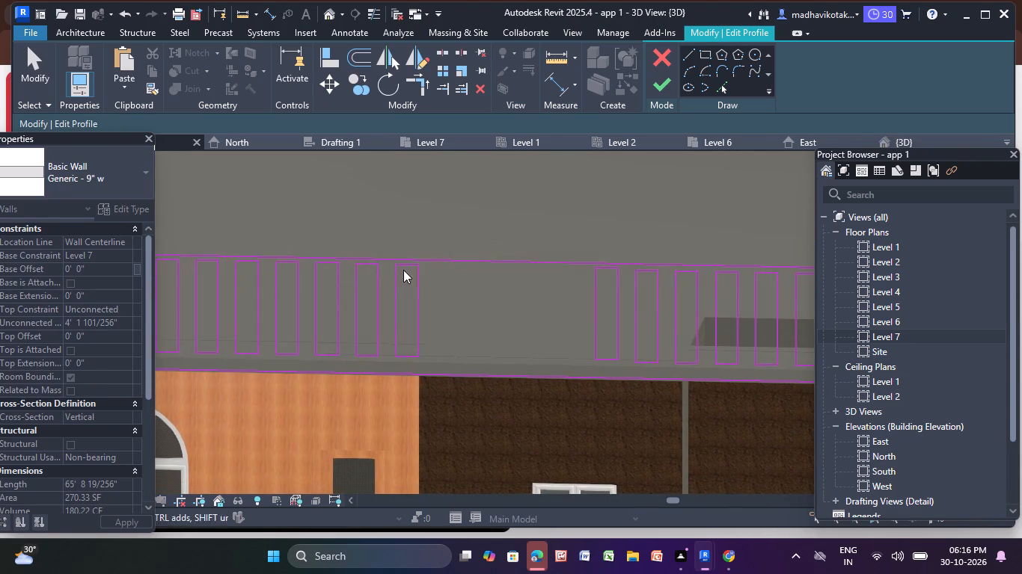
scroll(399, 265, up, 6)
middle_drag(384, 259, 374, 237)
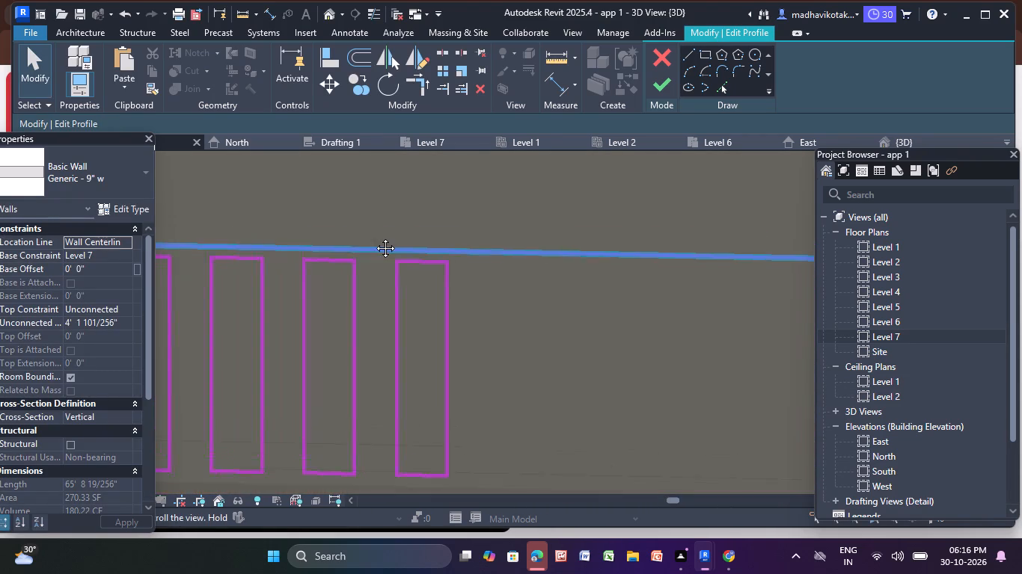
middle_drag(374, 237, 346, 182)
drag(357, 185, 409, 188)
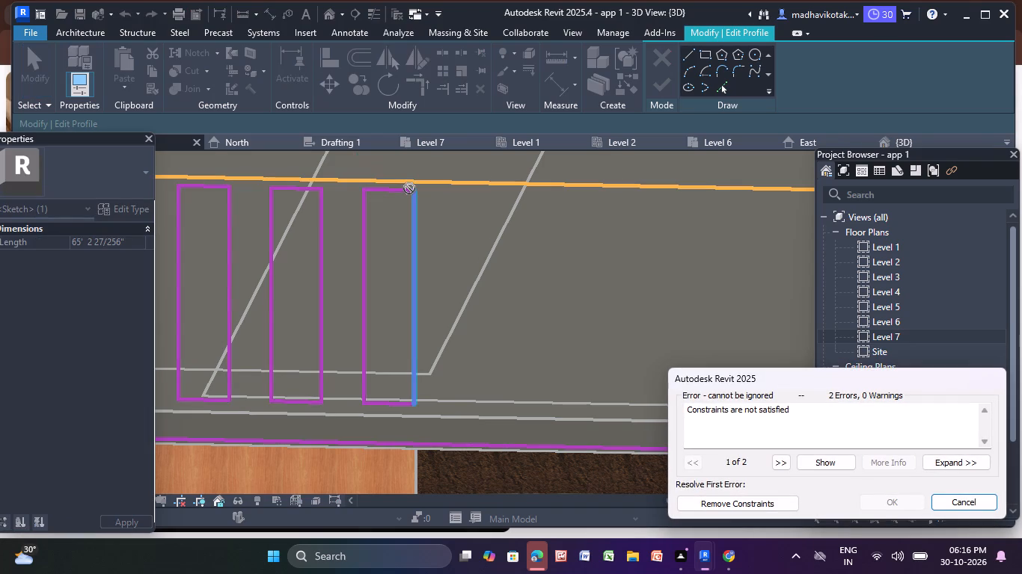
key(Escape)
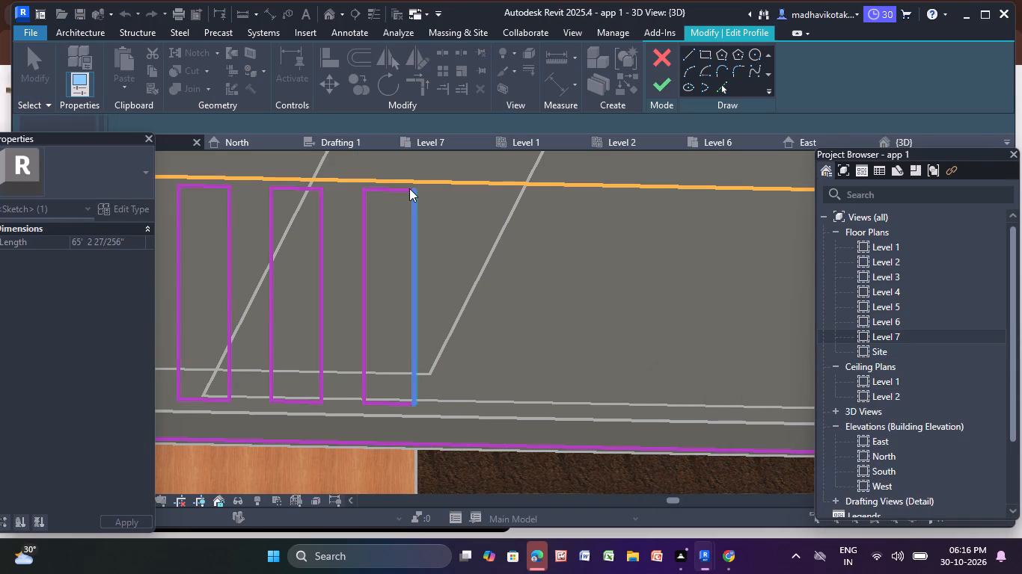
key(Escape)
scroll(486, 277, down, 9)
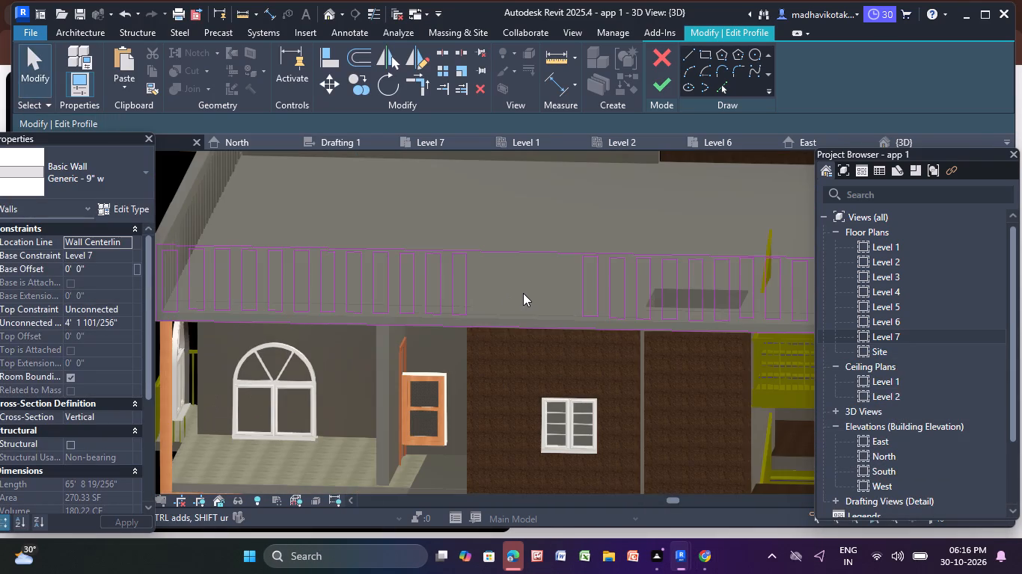
Examine the front parapet's slot profile and the gap in it against the facade from several angles.
scroll(542, 327, down, 4)
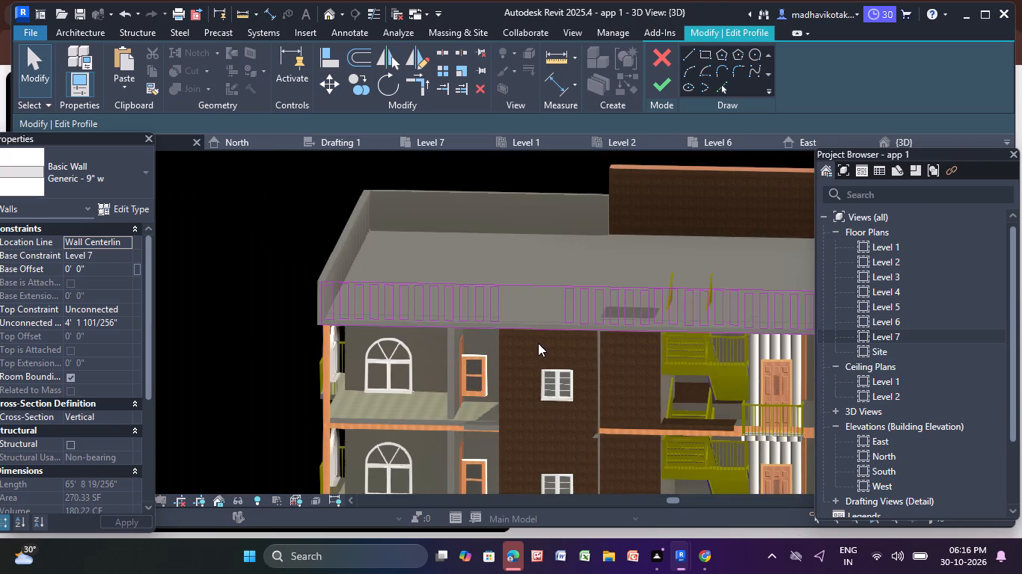
middle_drag(539, 390, 567, 389)
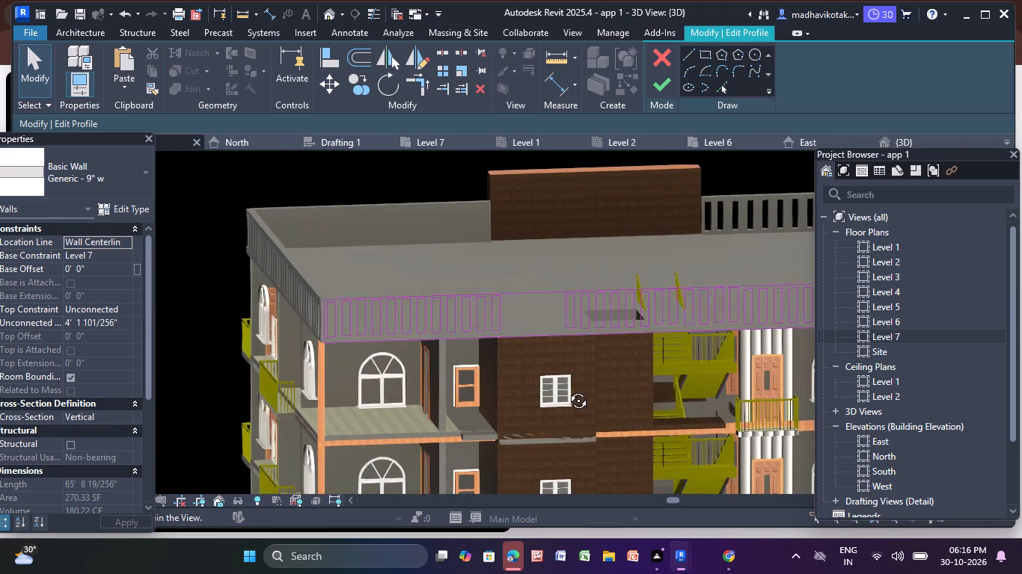
middle_drag(567, 389, 547, 358)
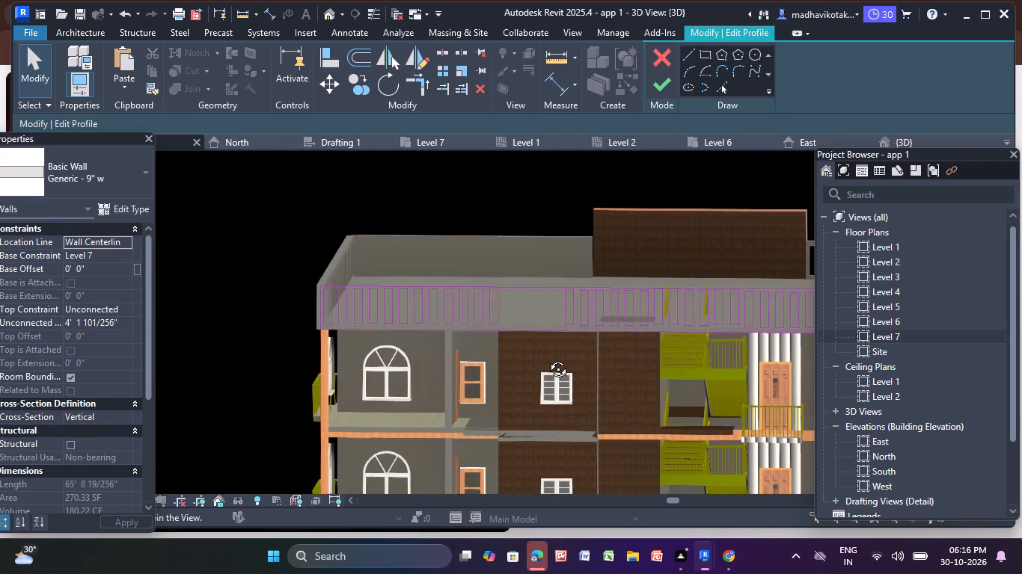
middle_drag(547, 358, 549, 357)
scroll(549, 357, down, 5)
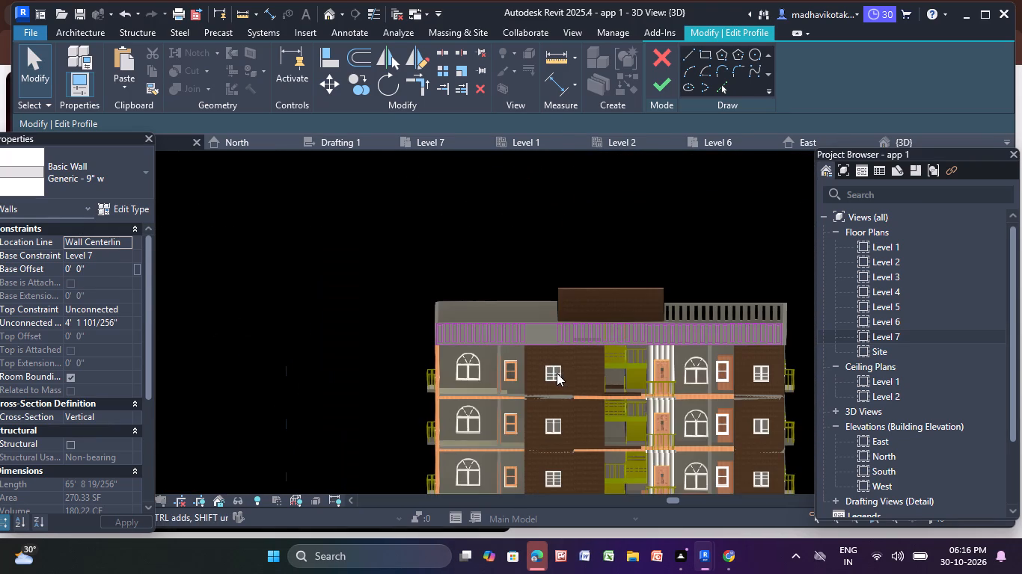
scroll(557, 373, down, 1)
middle_drag(556, 373, 509, 377)
scroll(361, 387, up, 8)
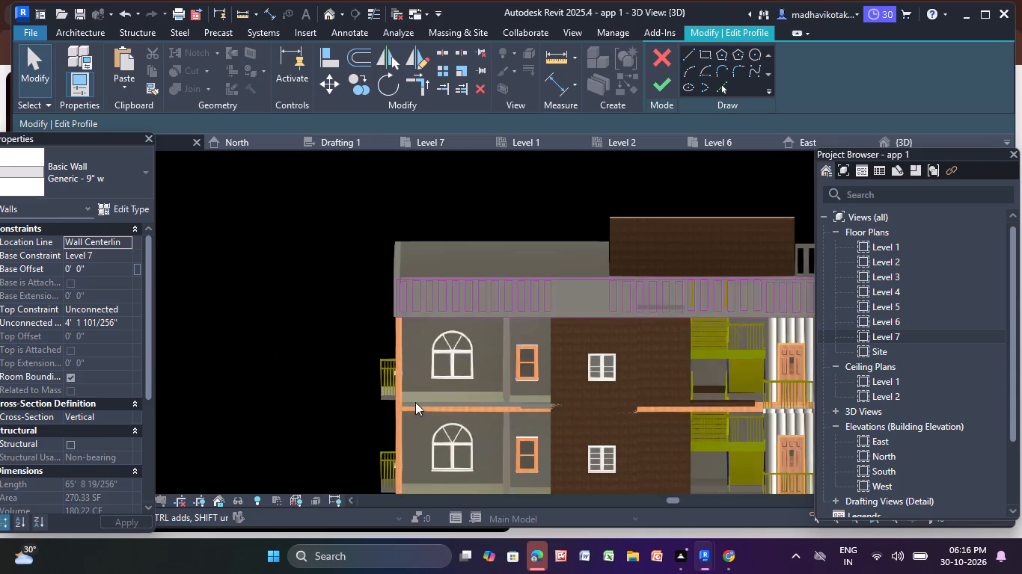
scroll(415, 402, up, 4)
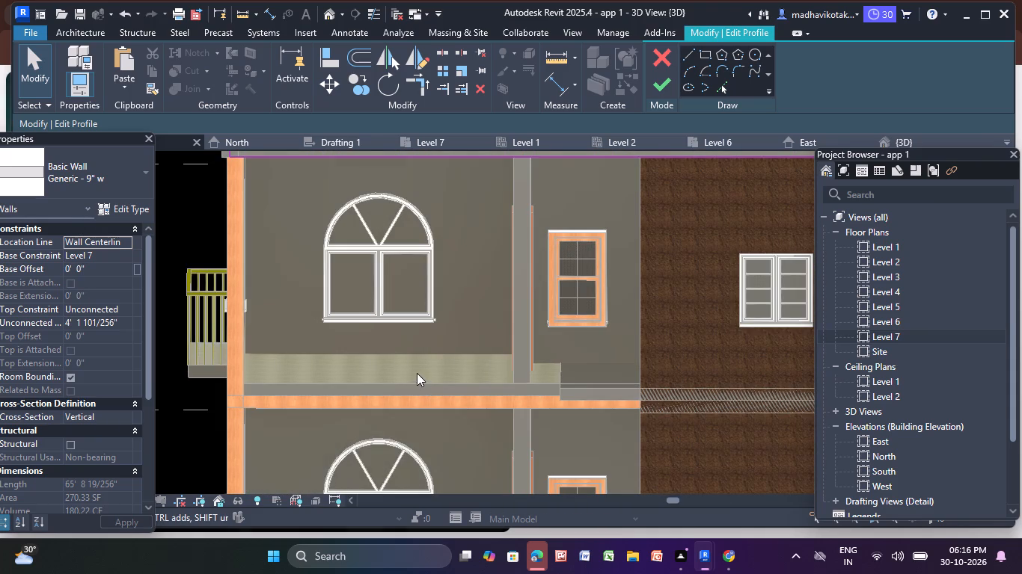
scroll(416, 372, down, 8)
scroll(546, 329, down, 4)
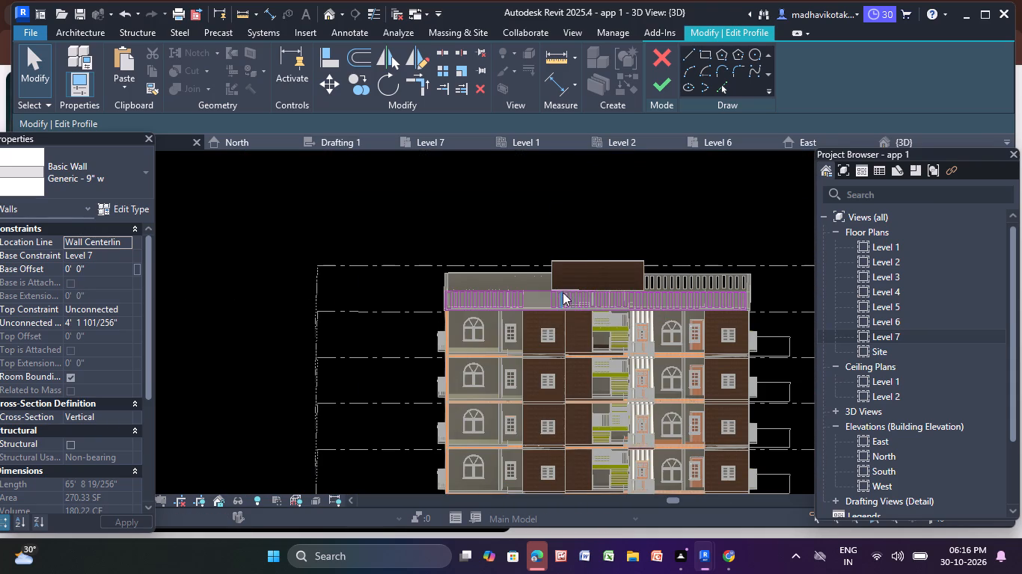
scroll(584, 274, up, 5)
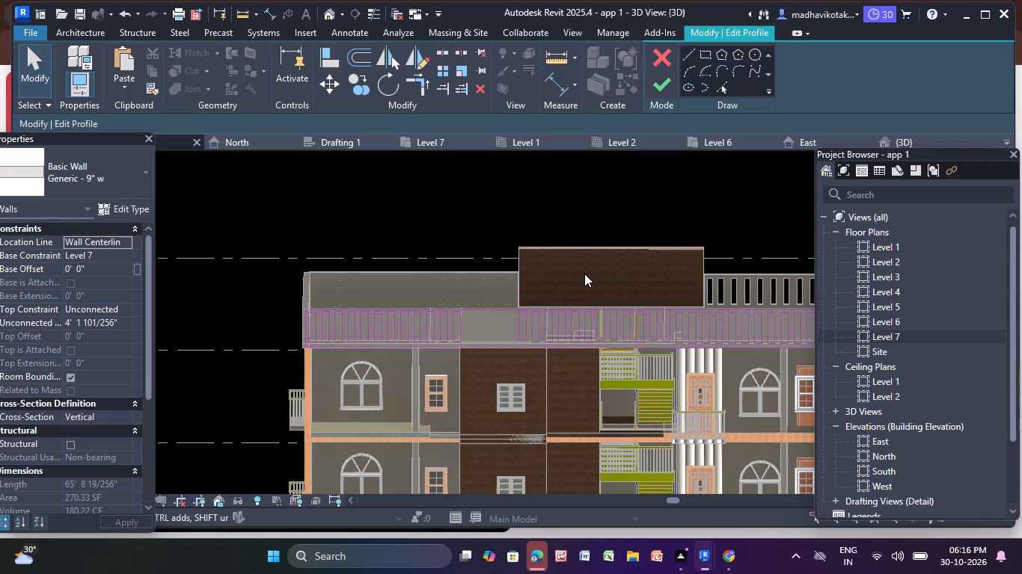
scroll(584, 274, down, 2)
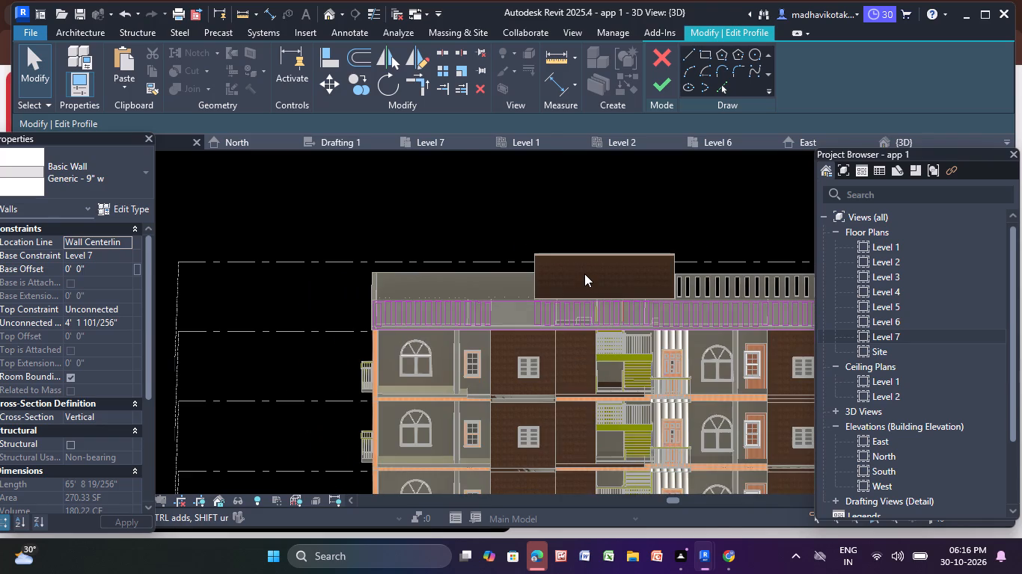
scroll(492, 315, up, 7)
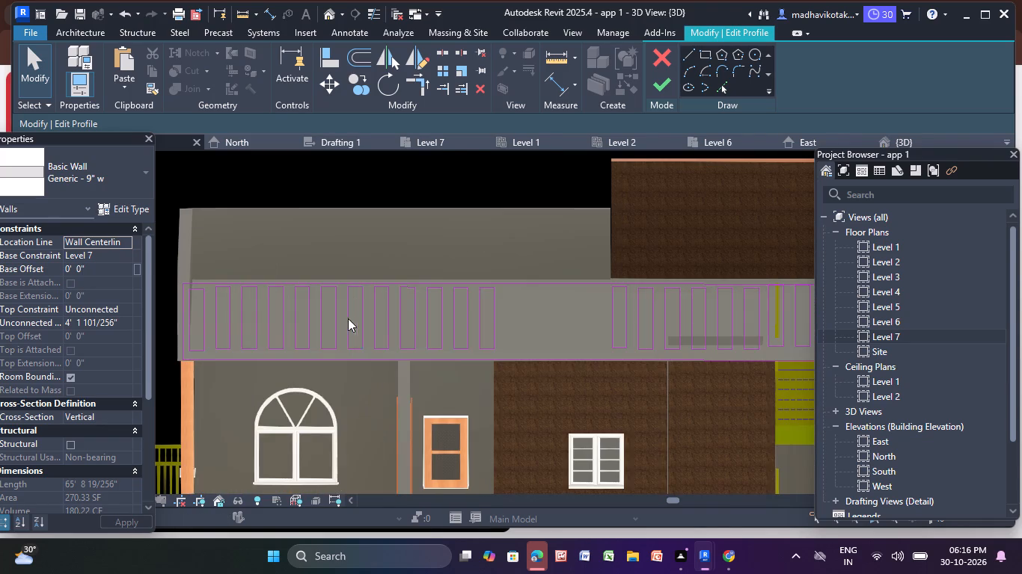
Copy the four-line slot at the front parapet's corner end about 17' 0" along the wall into the gap, with multiple copies enabled.
middle_drag(262, 317, 315, 303)
scroll(207, 272, up, 2)
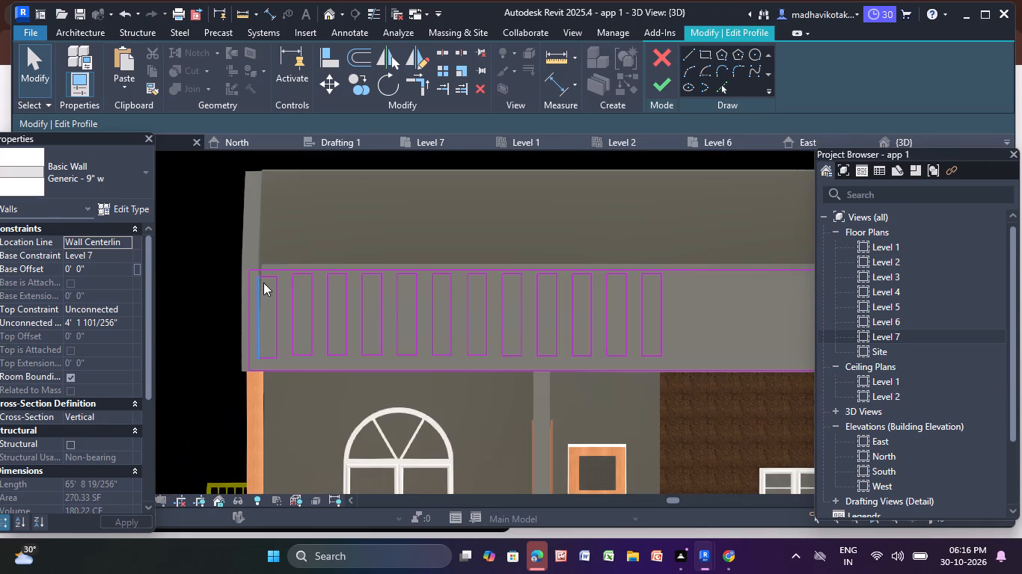
scroll(263, 283, up, 3)
middle_drag(259, 280, 287, 231)
scroll(287, 230, up, 2)
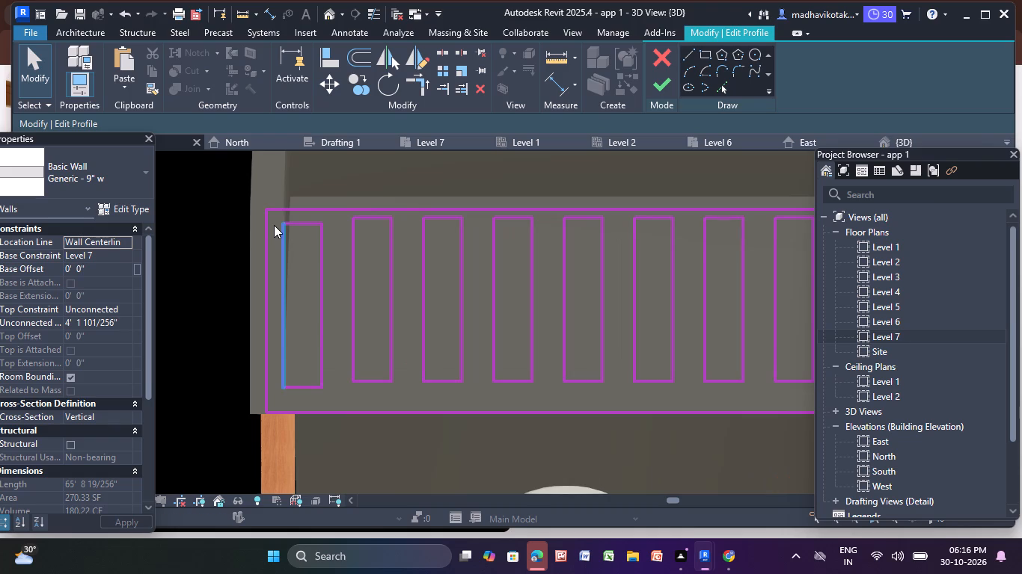
scroll(274, 215, up, 3)
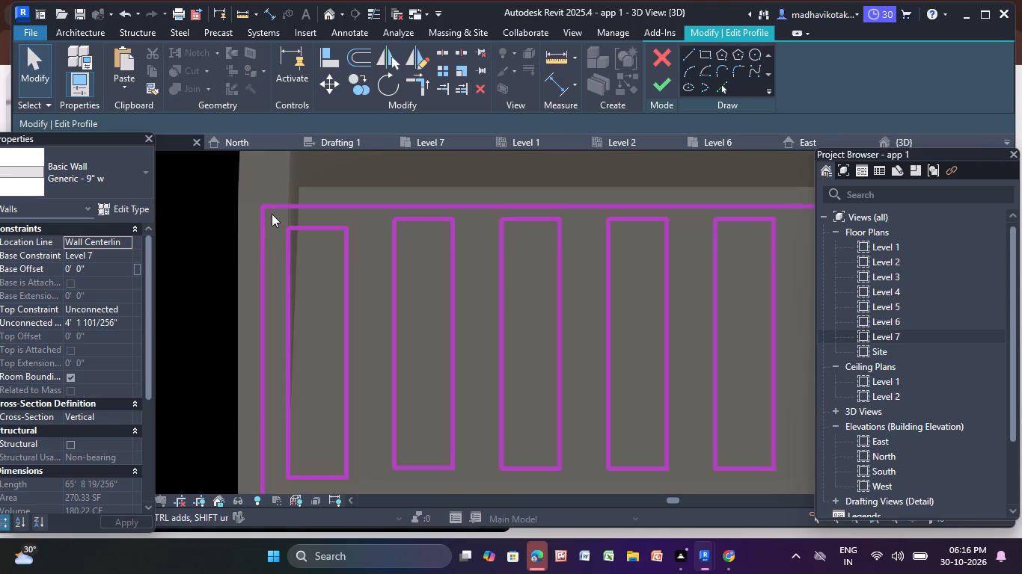
drag(273, 215, 353, 468)
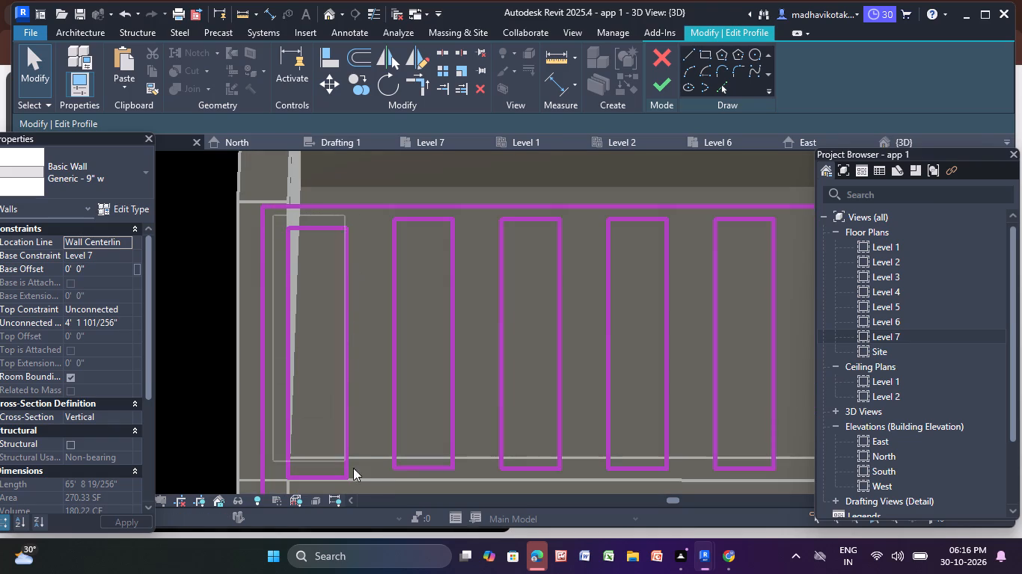
drag(353, 468, 370, 484)
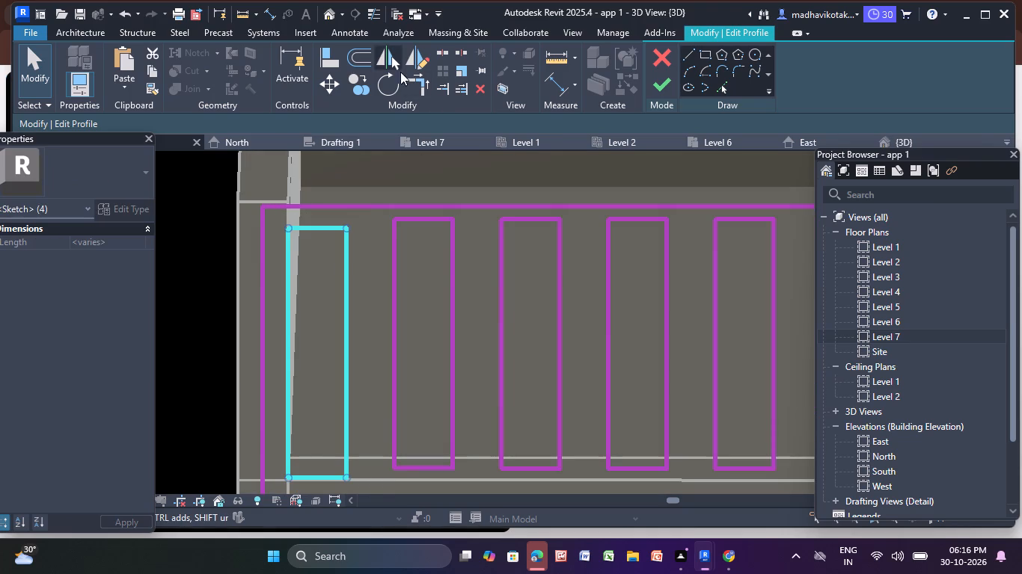
click(365, 83)
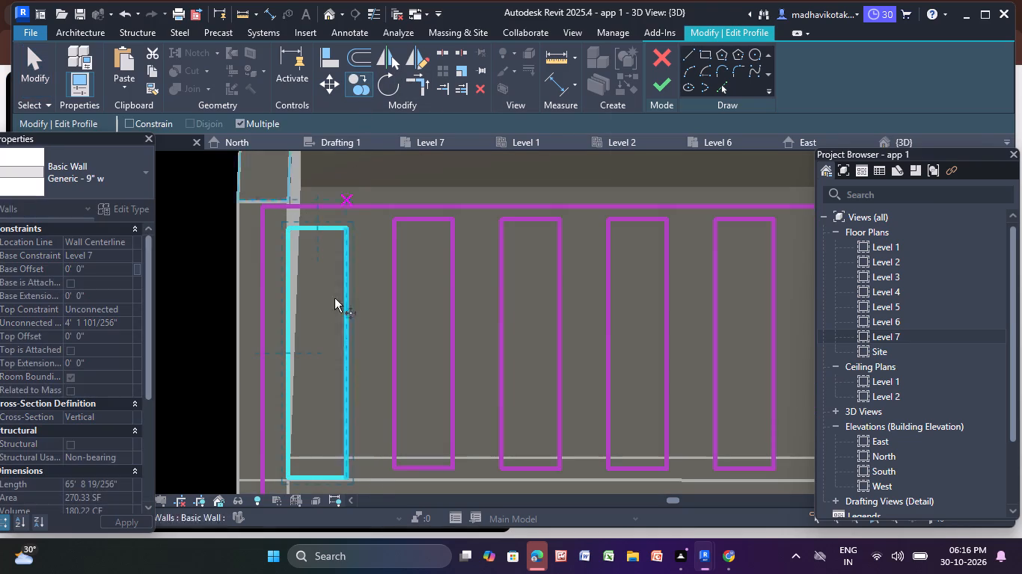
click(343, 353)
scroll(712, 352, down, 3)
middle_drag(703, 355, 207, 326)
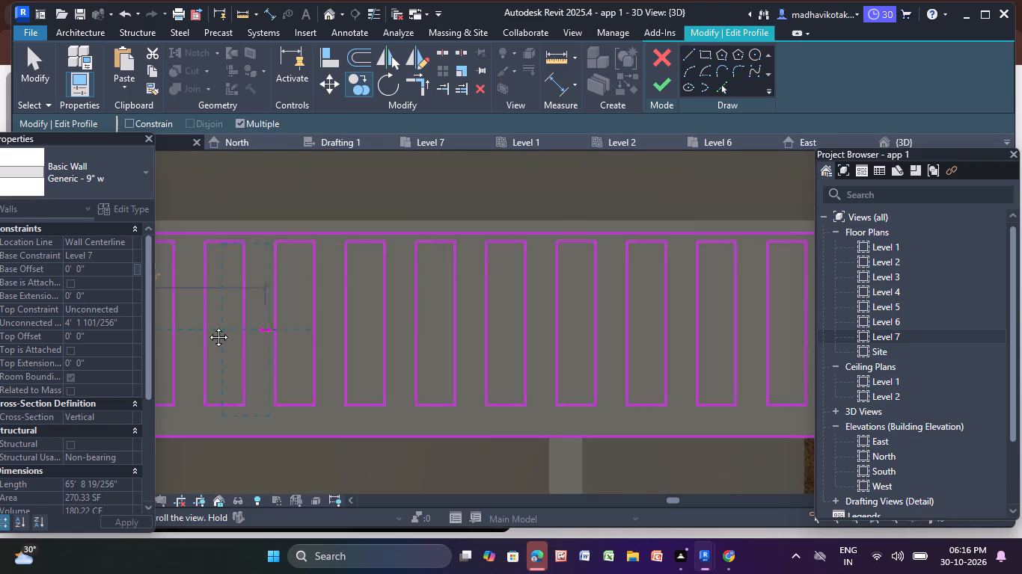
middle_drag(207, 326, 206, 326)
middle_drag(759, 321, 572, 350)
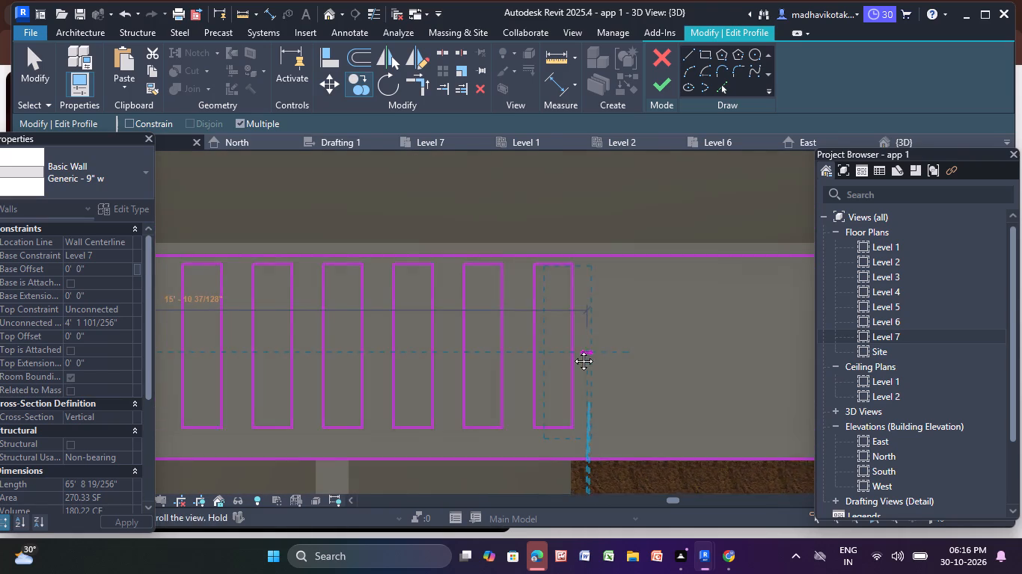
middle_drag(572, 350, 571, 350)
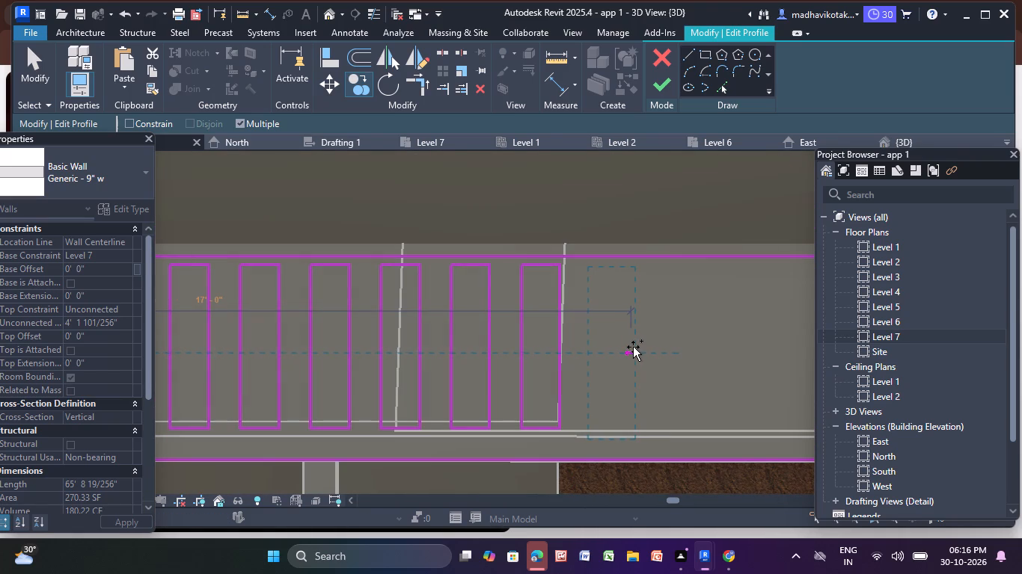
click(633, 347)
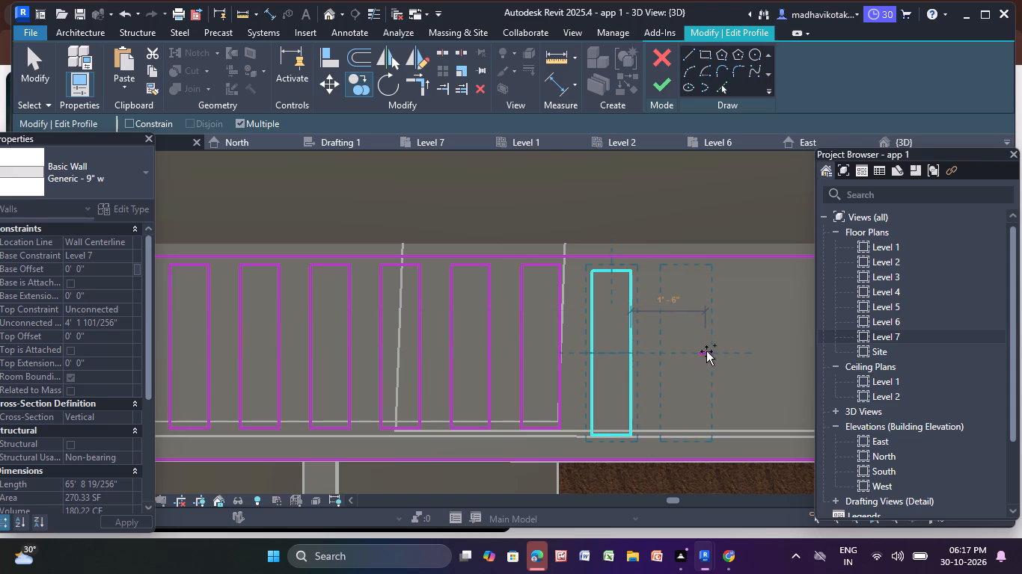
Place three more copies of the slot across the remaining gap, each about 1' 5" beyond the previous one.
click(702, 352)
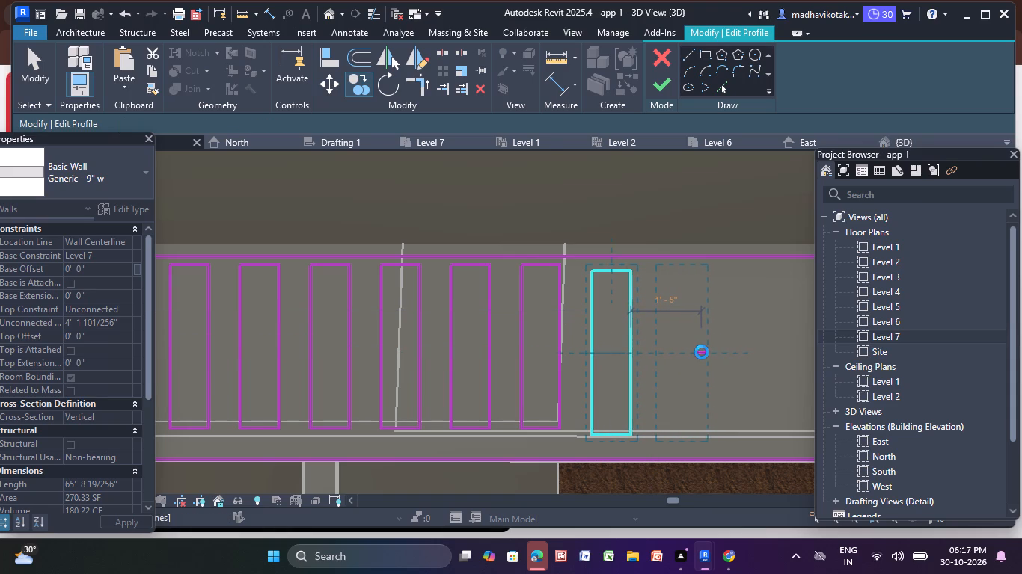
scroll(702, 352, down, 4)
middle_drag(702, 352, 543, 348)
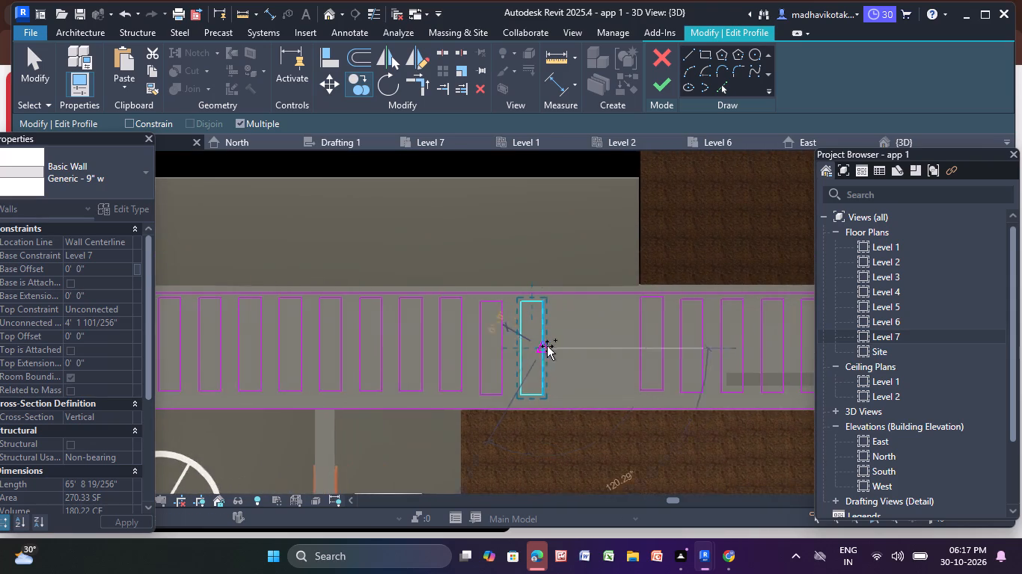
scroll(557, 345, up, 5)
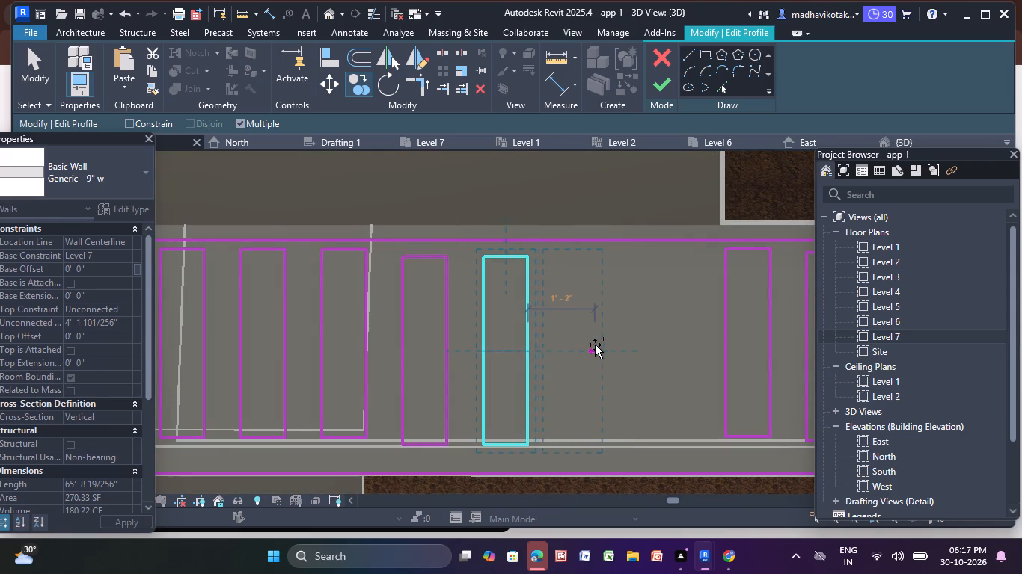
click(607, 345)
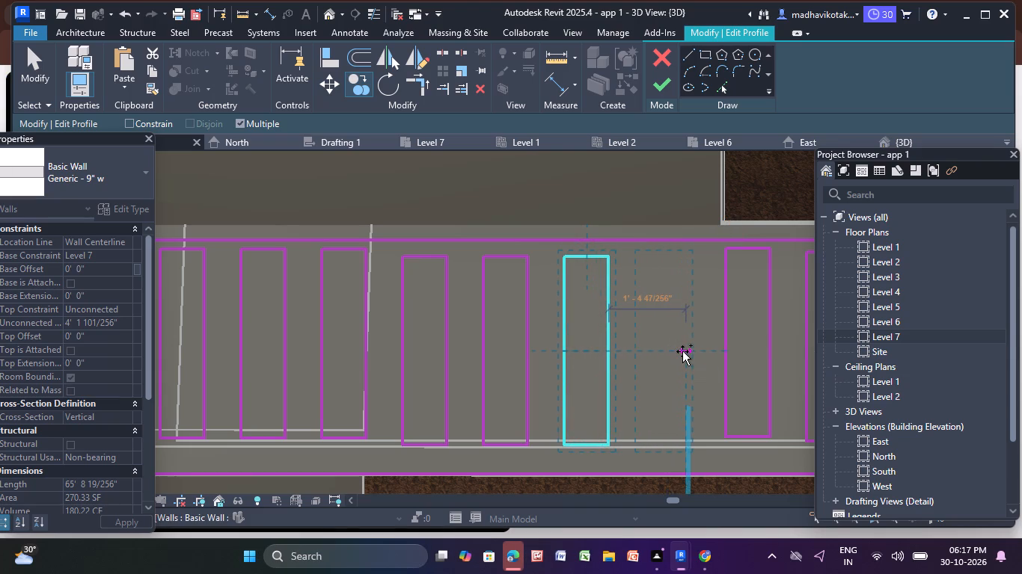
scroll(682, 351, up, 3)
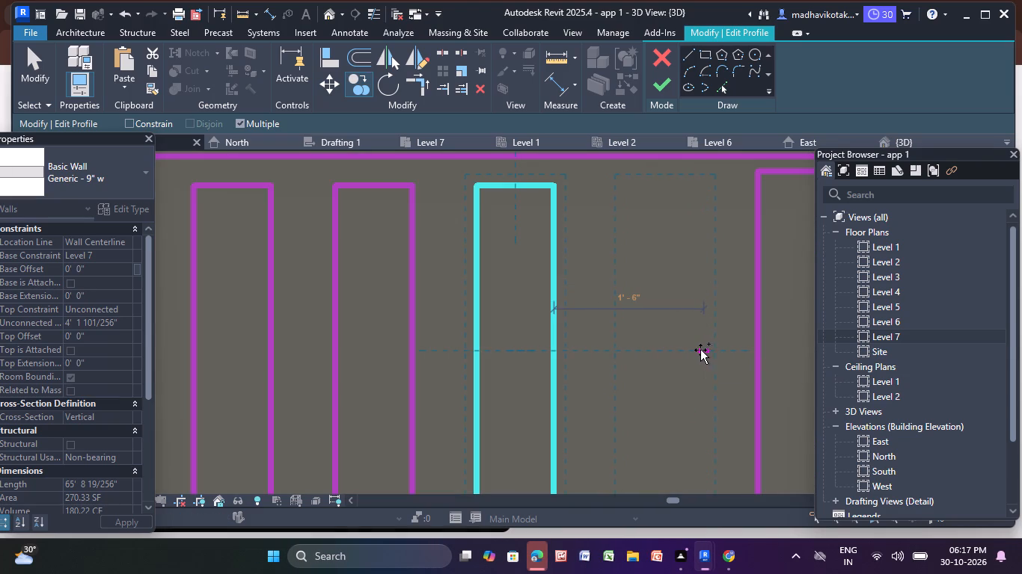
click(699, 350)
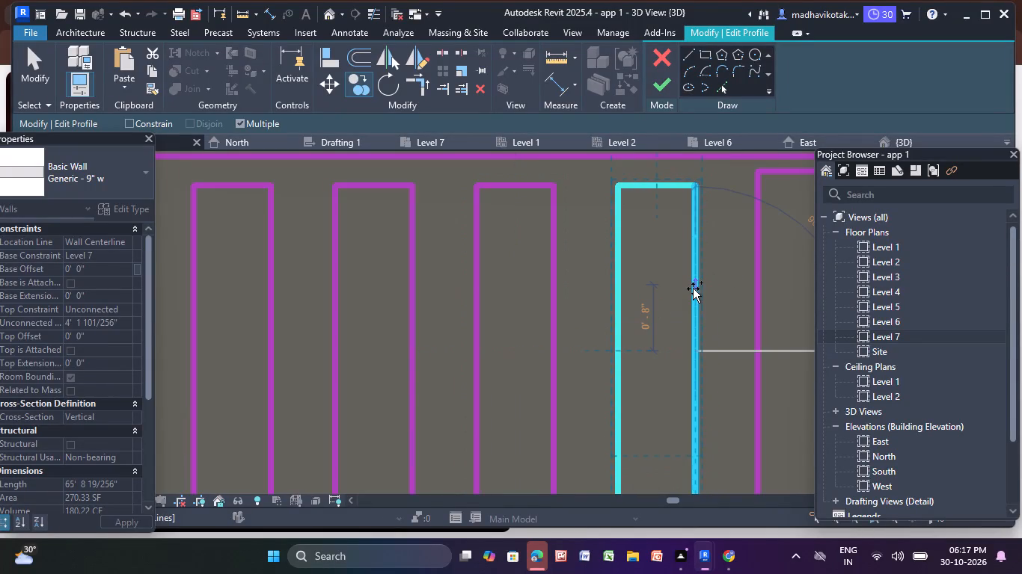
key(Escape)
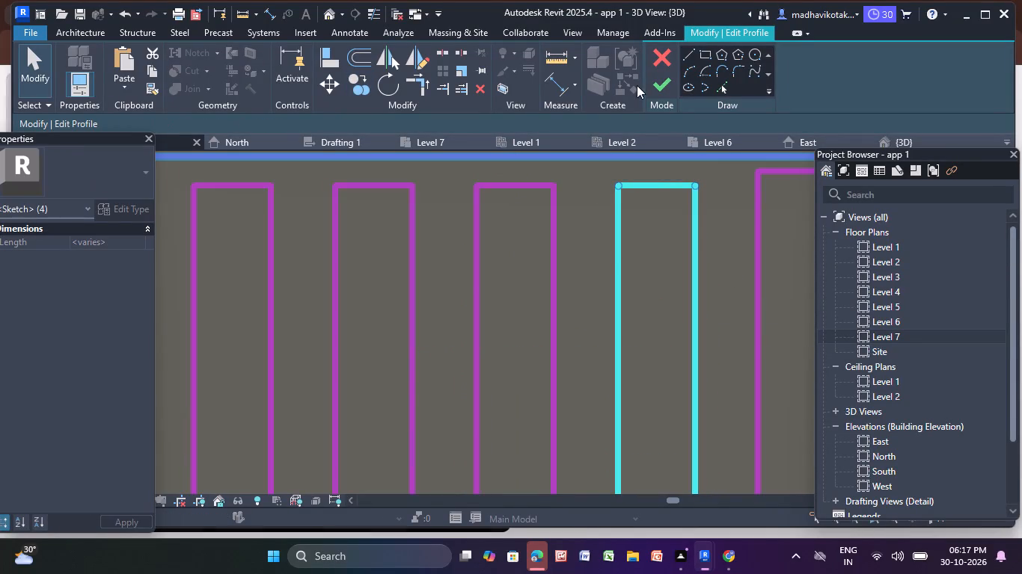
key(Escape)
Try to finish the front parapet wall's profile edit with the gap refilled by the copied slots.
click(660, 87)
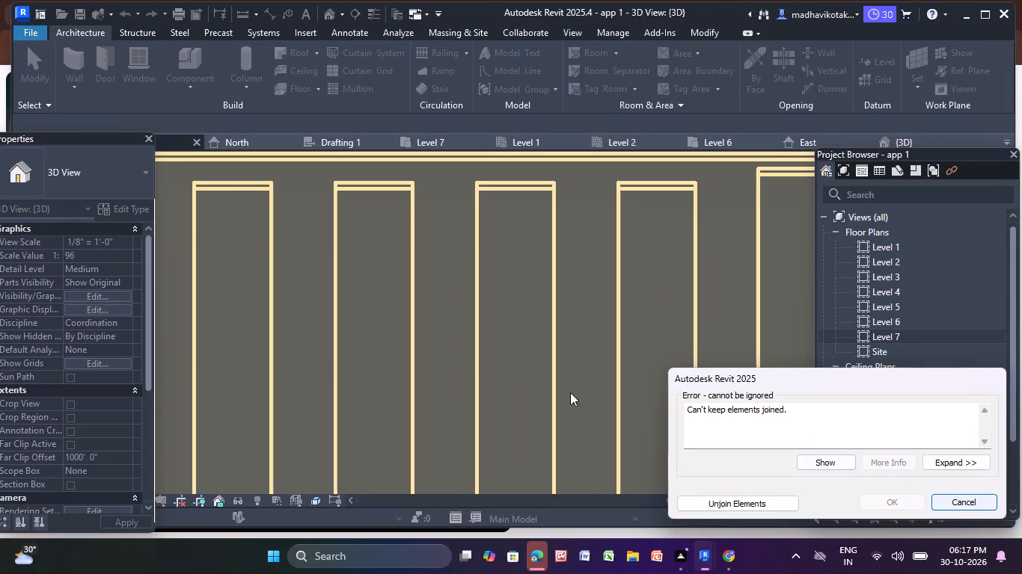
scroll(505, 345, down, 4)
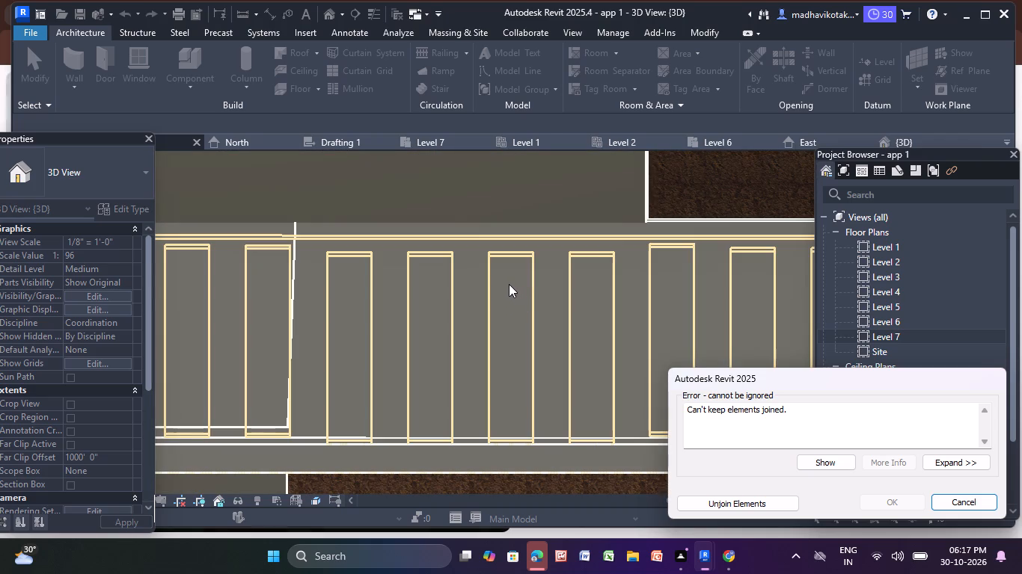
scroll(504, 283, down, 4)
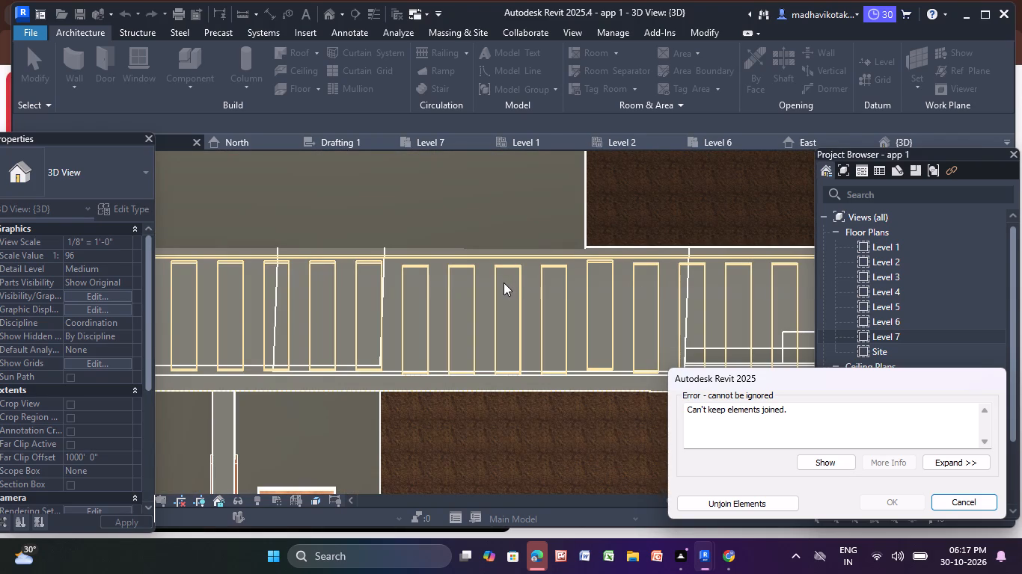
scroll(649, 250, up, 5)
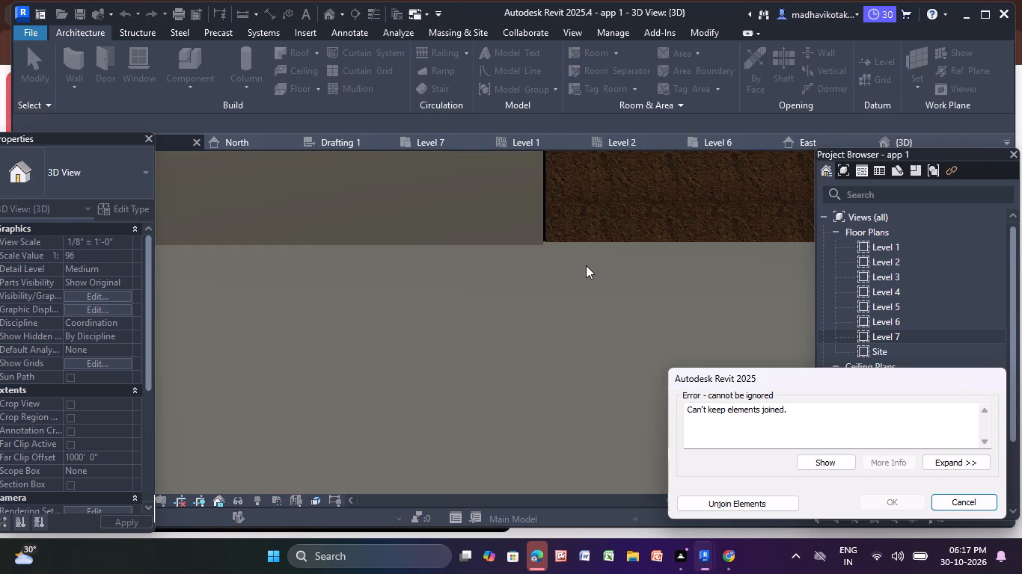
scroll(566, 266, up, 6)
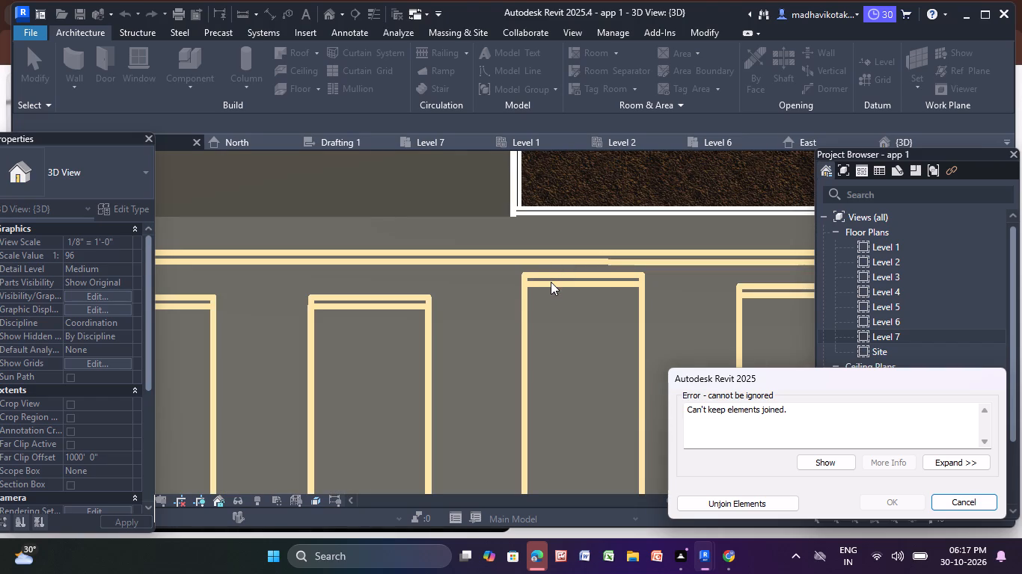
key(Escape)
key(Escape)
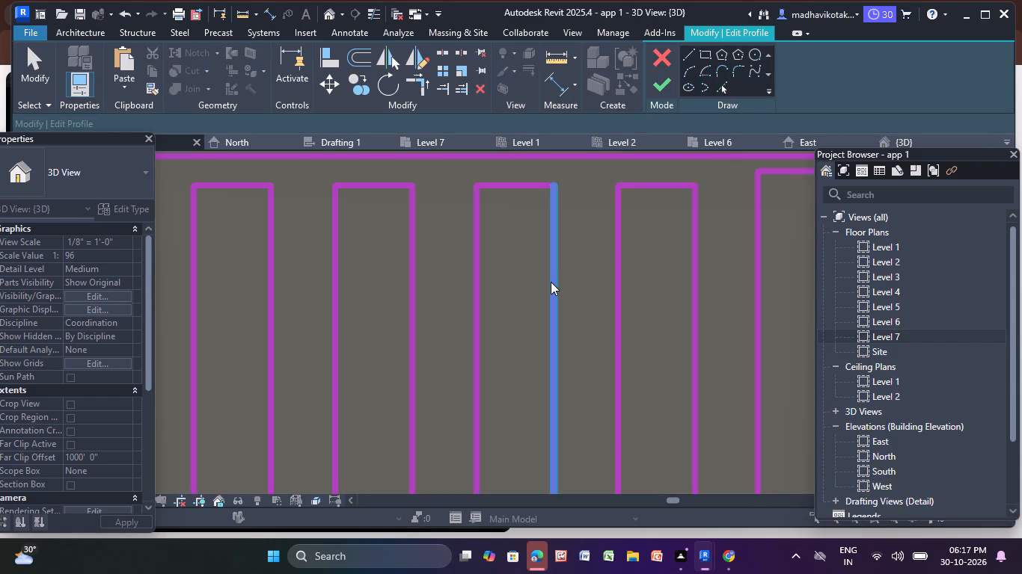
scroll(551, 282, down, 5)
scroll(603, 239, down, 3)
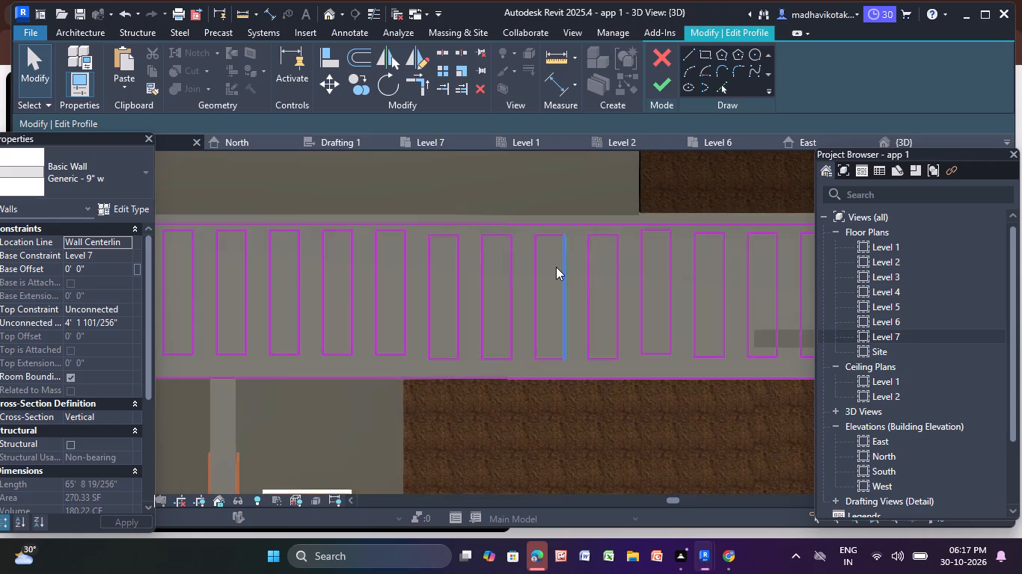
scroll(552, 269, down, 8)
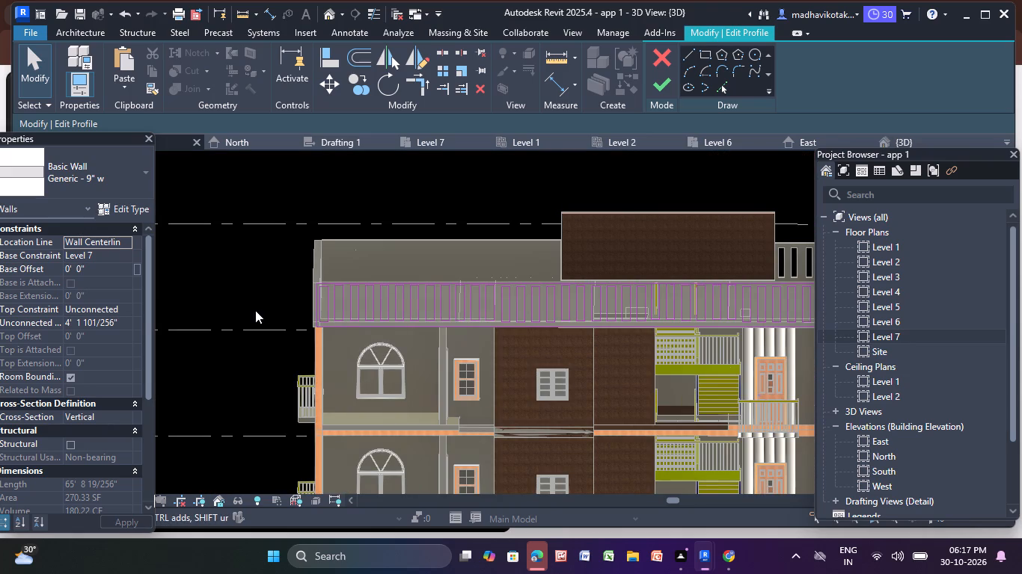
Discard the front parapet wall's slotted profile edit and dismiss the save reminder without saving.
key(Escape)
key(Escape)
click(664, 58)
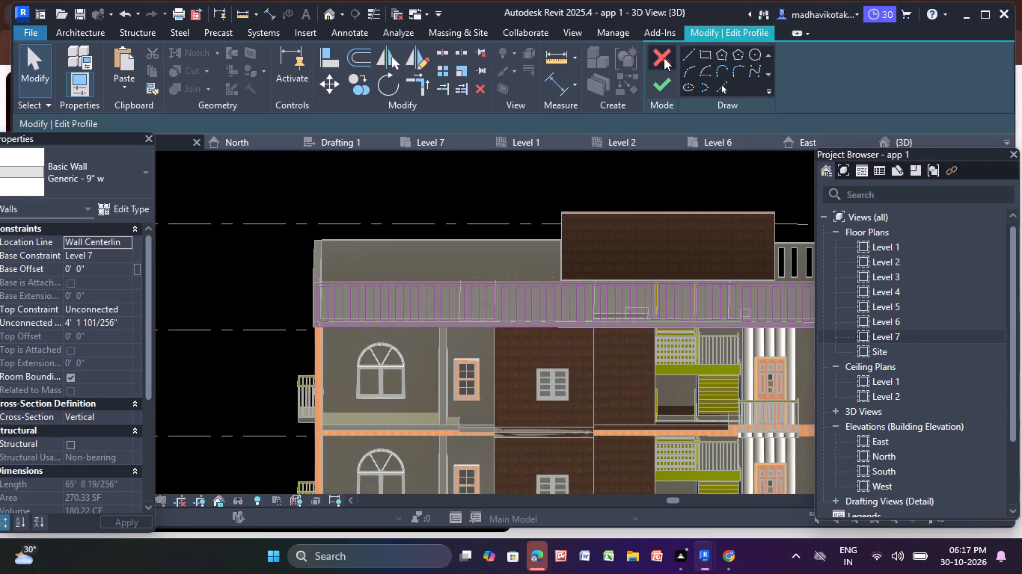
click(545, 294)
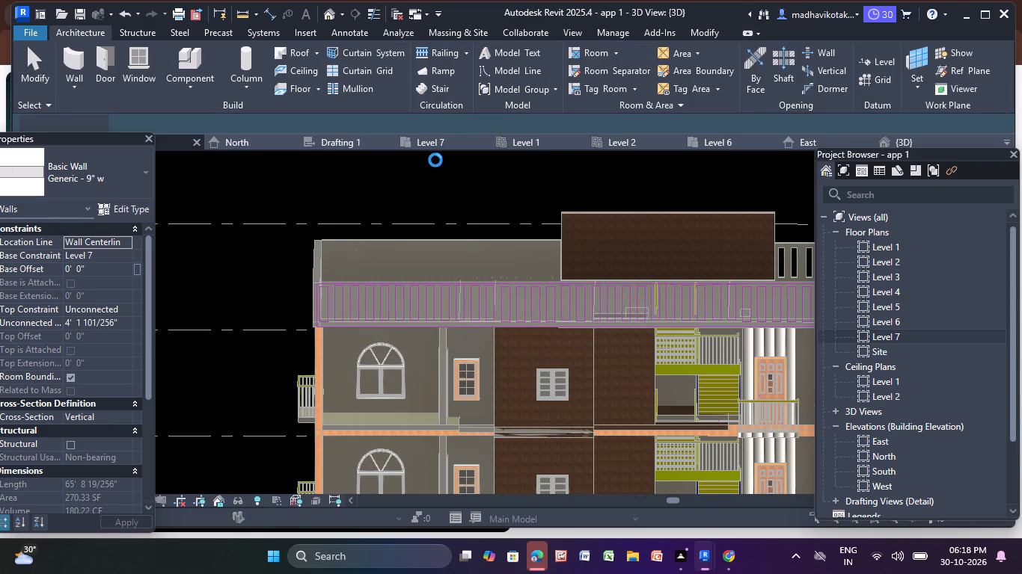
click(625, 144)
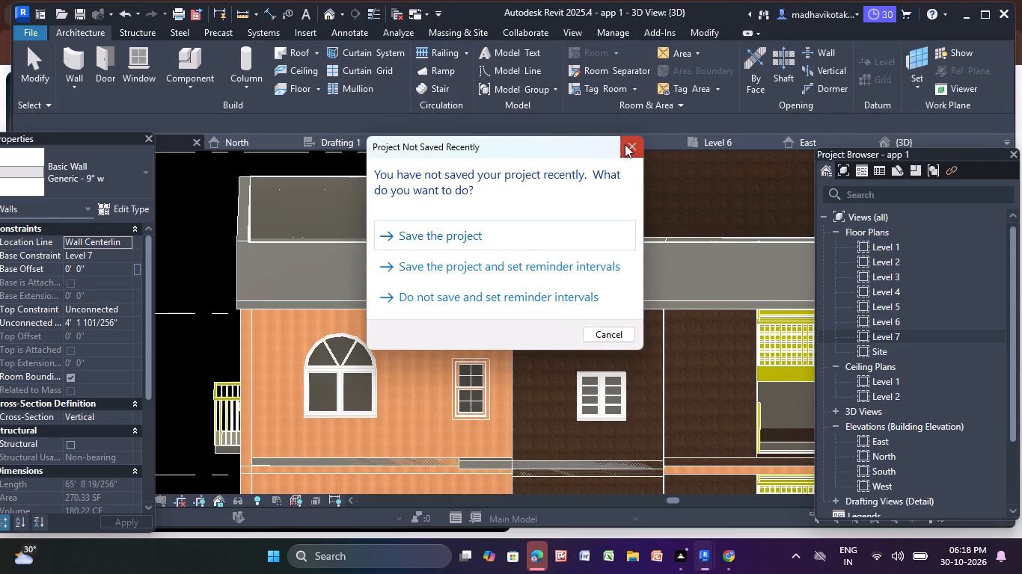
Reopen the front parapet wall's profile and sketch a long, low rectangle about 61' 6" long inside its outline.
scroll(628, 206, down, 8)
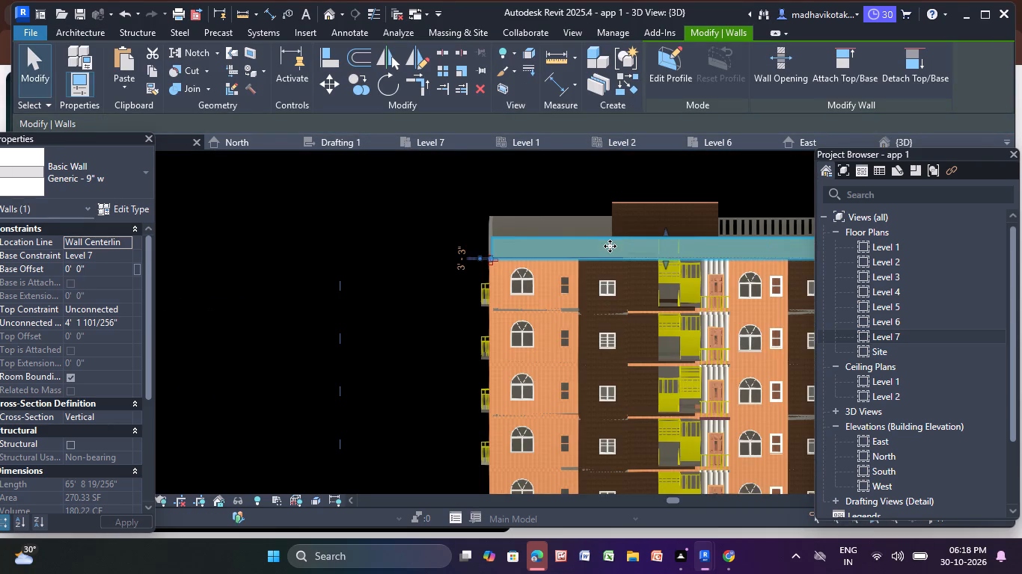
middle_drag(610, 246, 428, 241)
scroll(495, 240, up, 4)
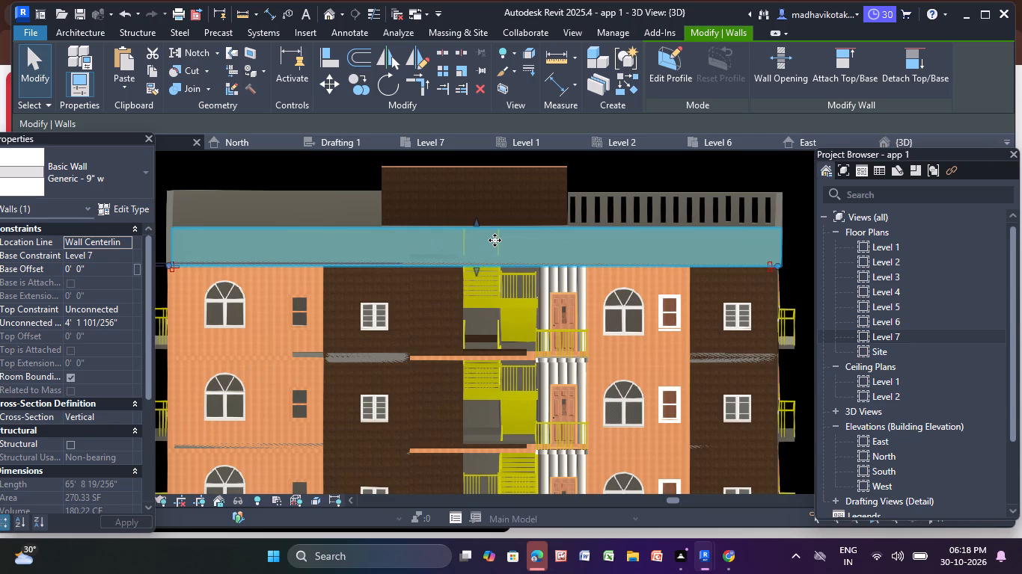
key(Escape)
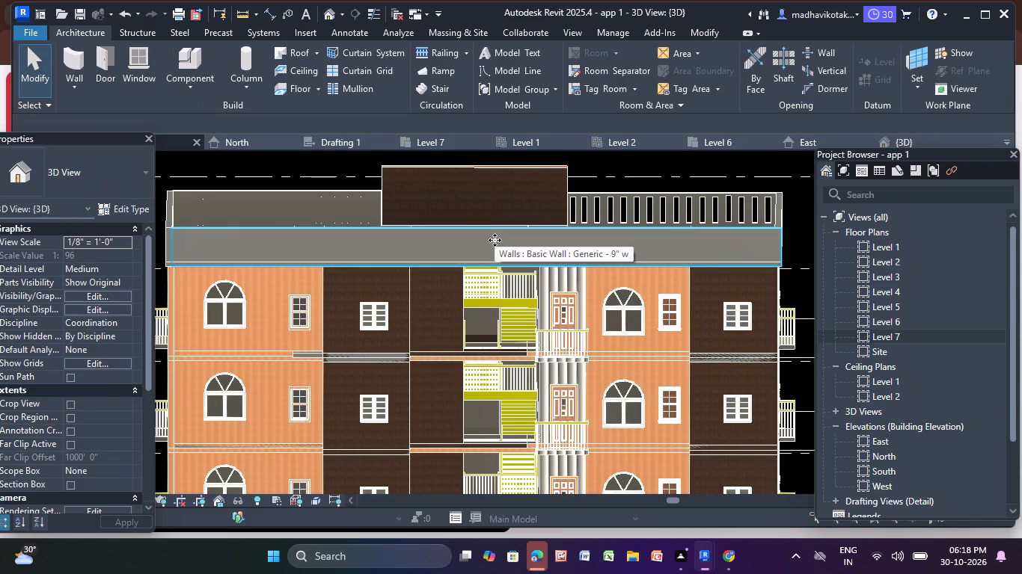
click(495, 240)
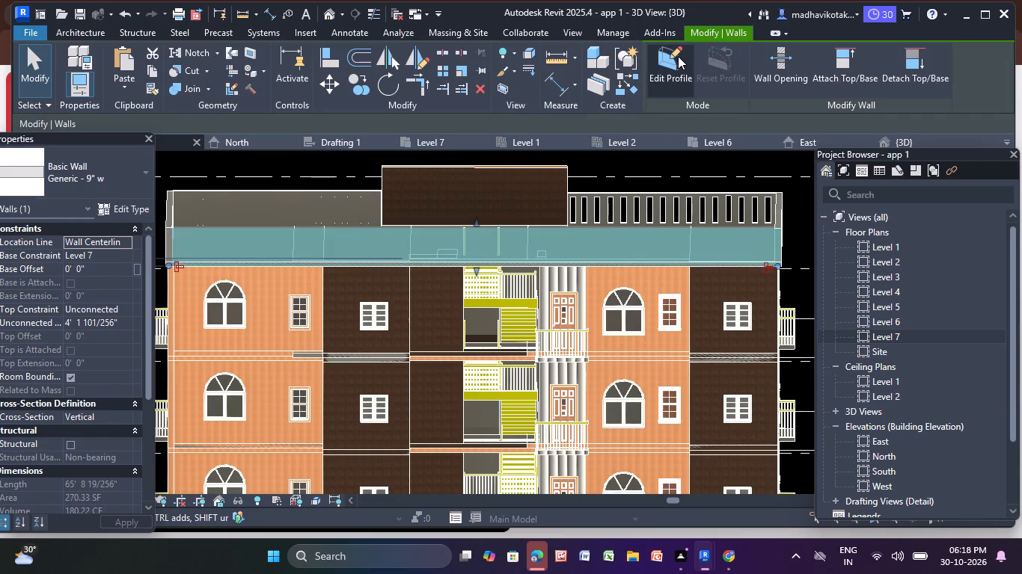
click(678, 56)
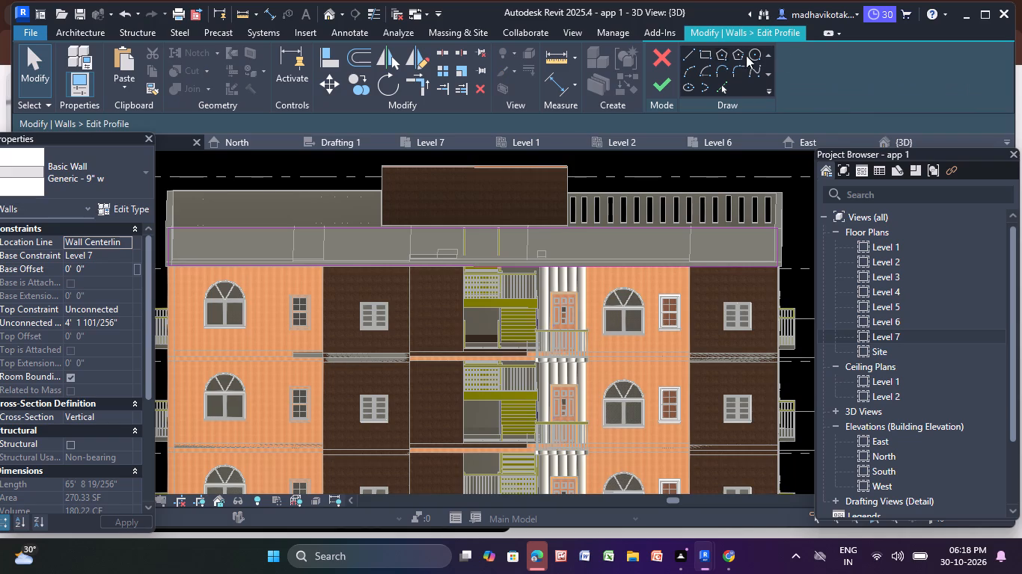
click(704, 53)
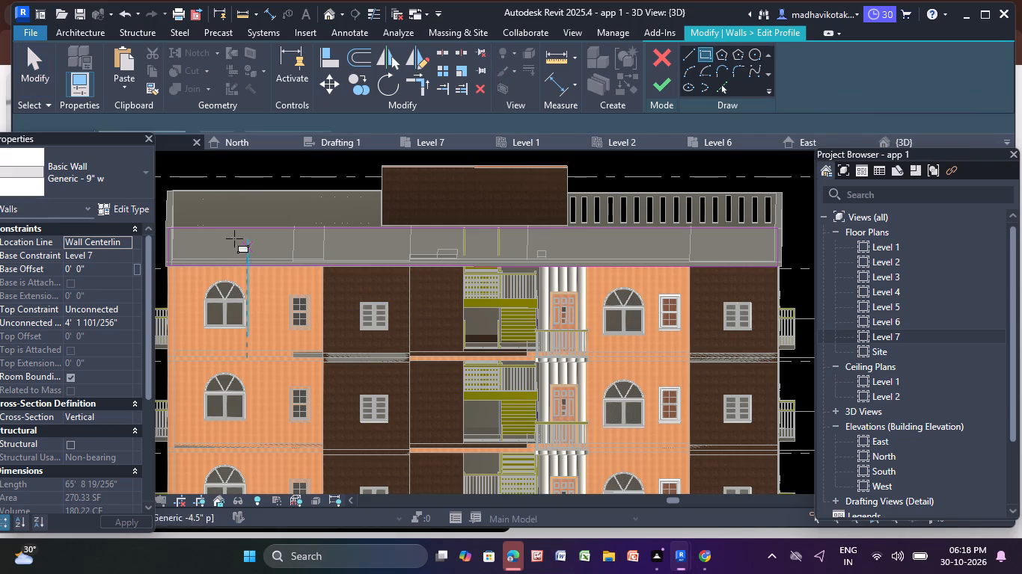
click(190, 238)
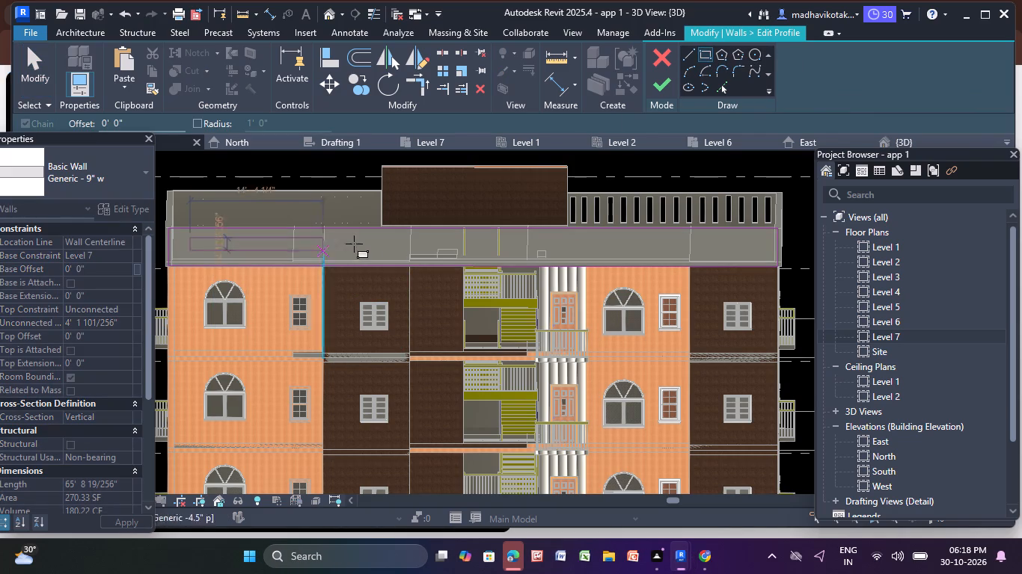
click(759, 252)
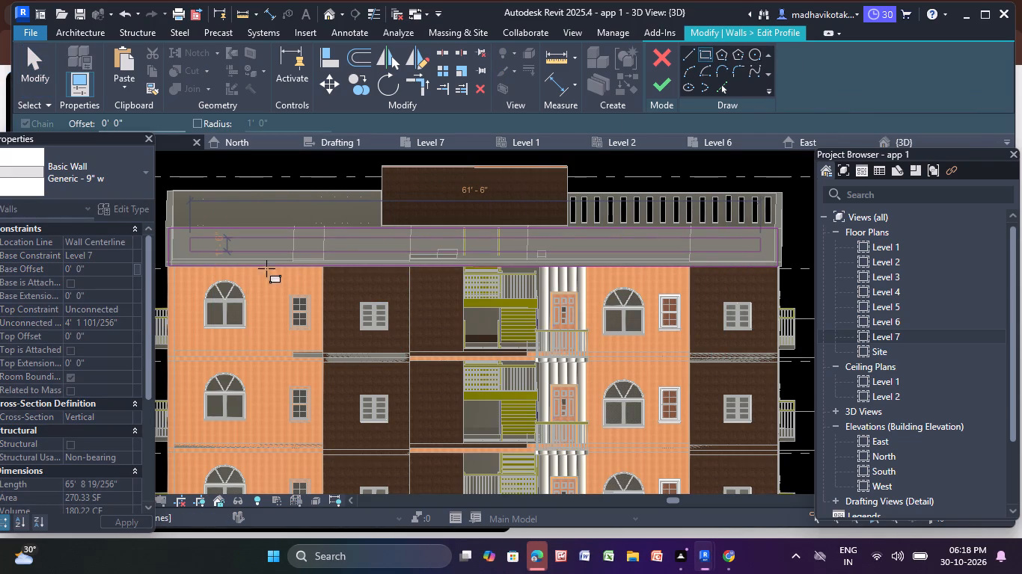
Sketch a small horizontal rectangle inside the long rectangle, near its end at the wall's corner above the arched windows.
scroll(203, 245, up, 8)
click(189, 234)
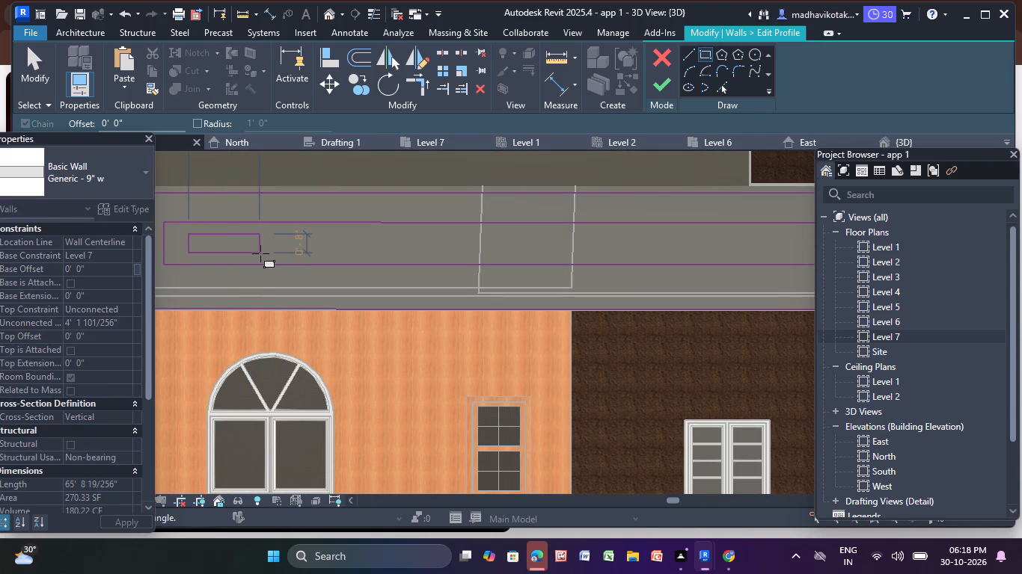
click(296, 253)
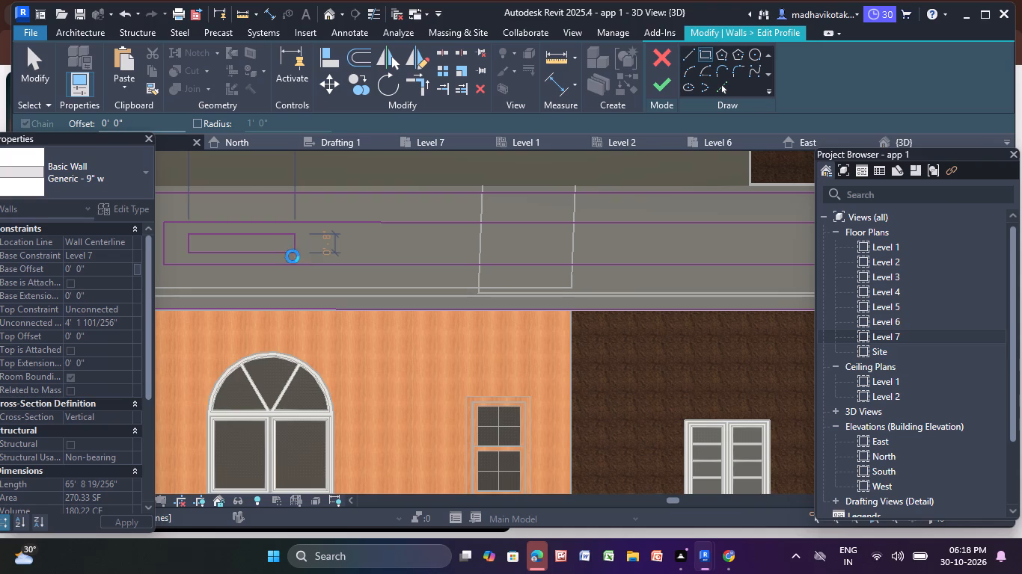
key(Escape)
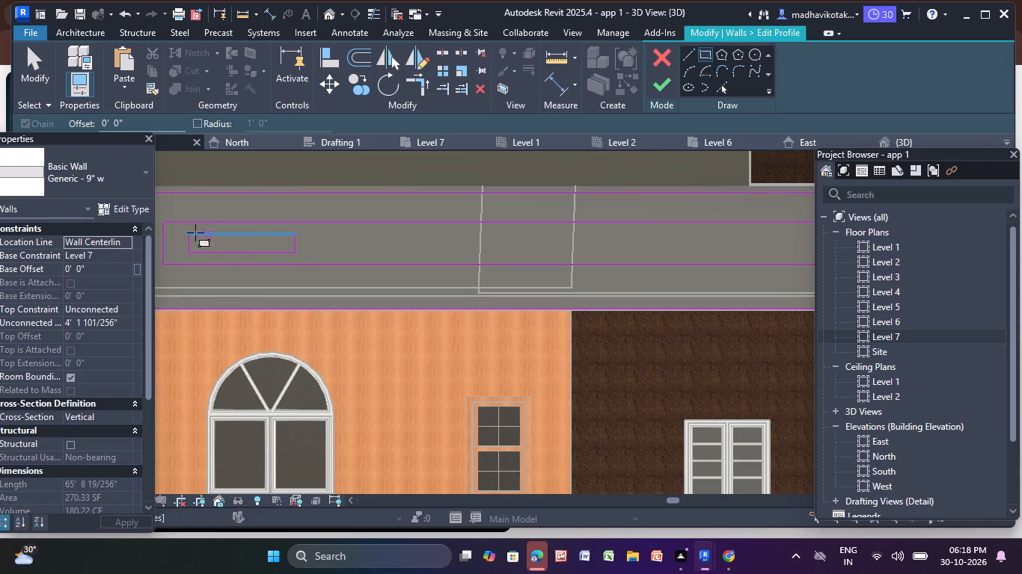
key(Escape)
Copy the small rectangle's four lines twice along the wall with multiple copies enabled, each about 4' 5" beyond the previous one.
middle_drag(186, 232, 174, 207)
scroll(174, 208, up, 5)
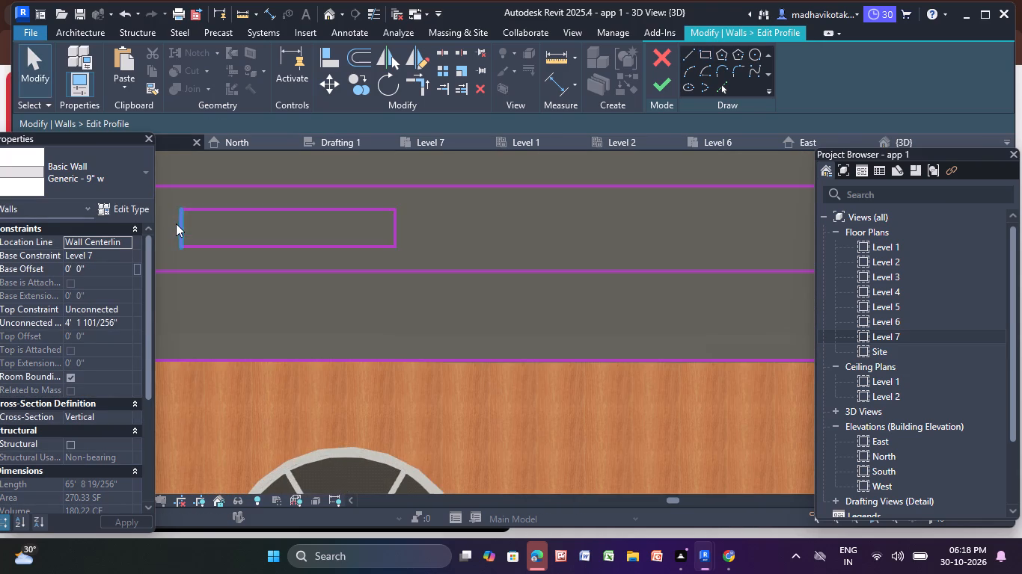
drag(167, 197, 227, 194)
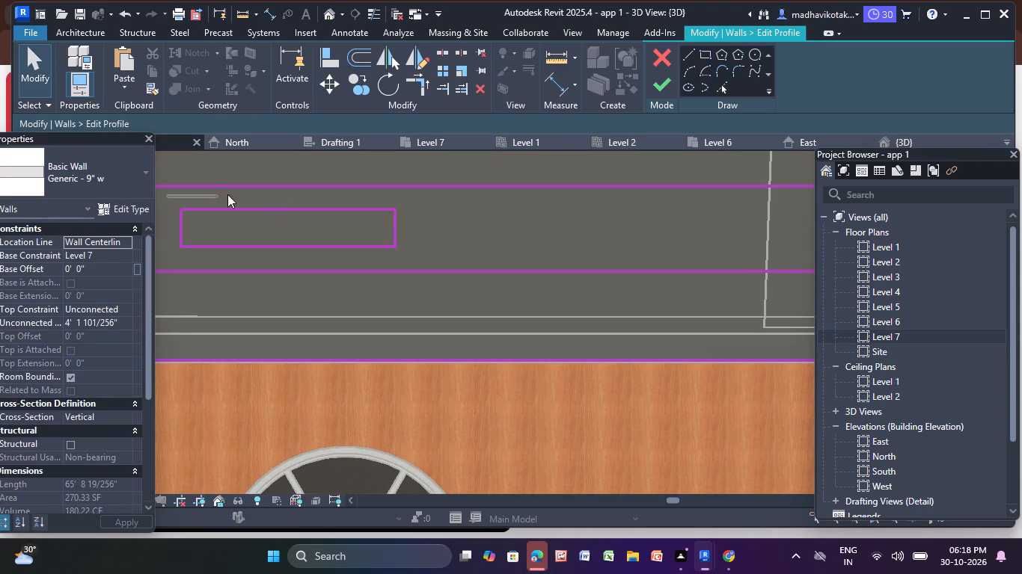
drag(227, 194, 447, 256)
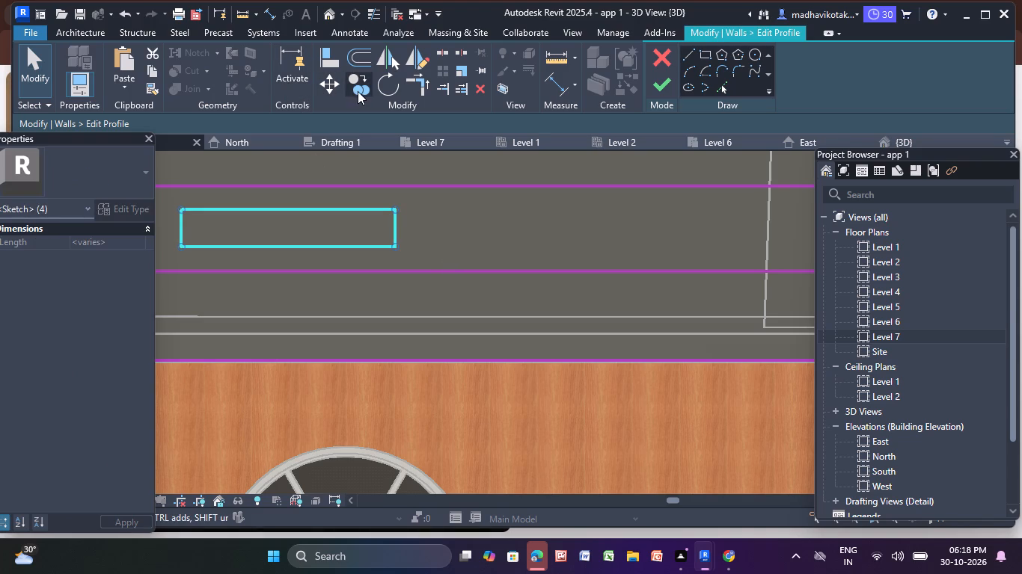
click(358, 81)
click(397, 226)
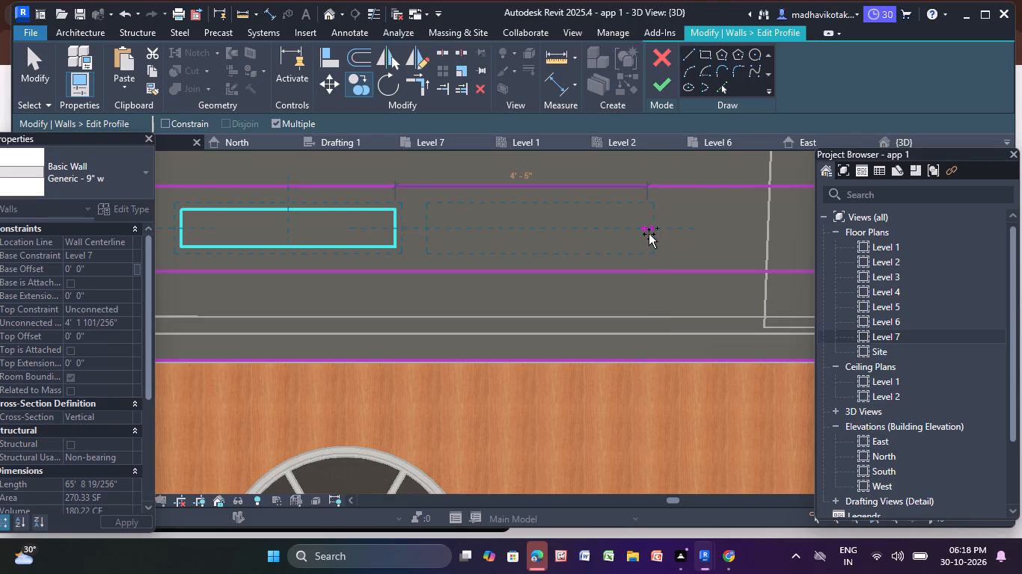
click(649, 234)
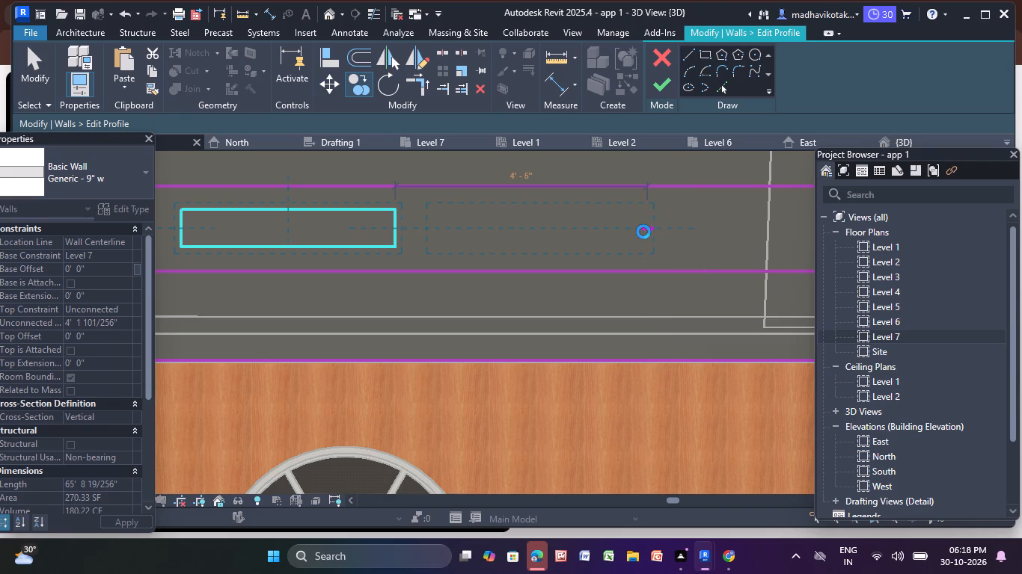
scroll(643, 232, down, 5)
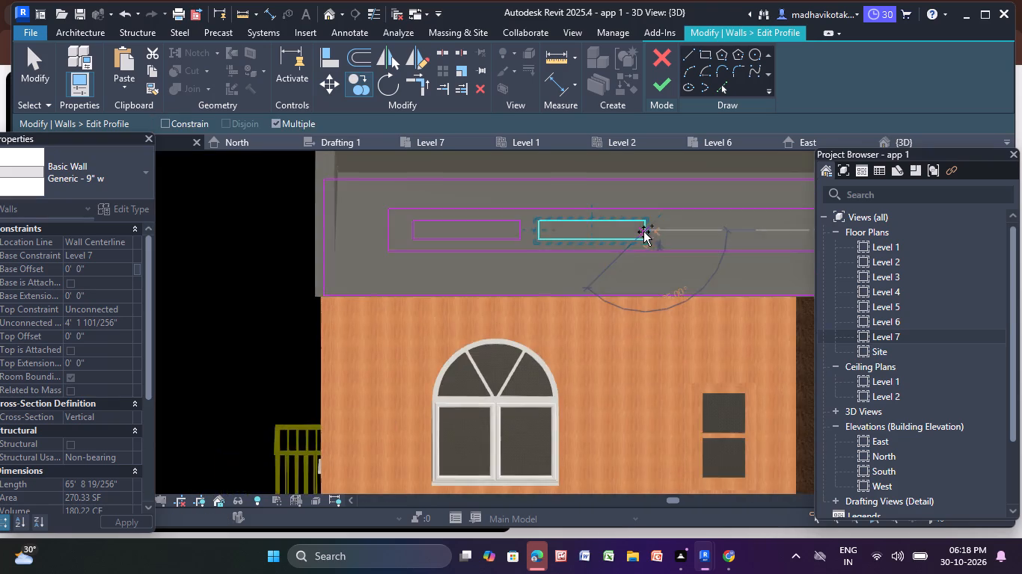
middle_drag(643, 232, 345, 304)
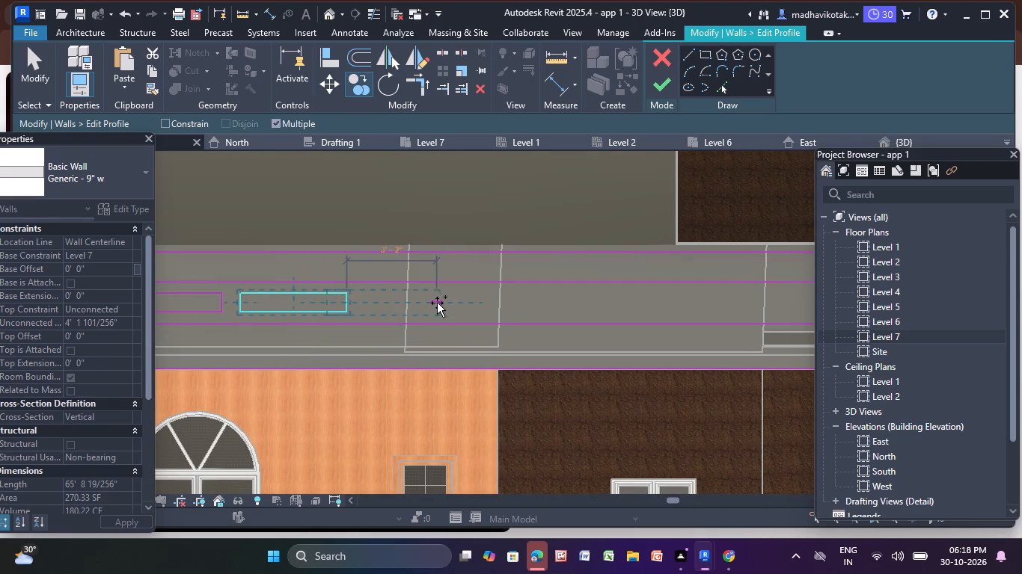
scroll(484, 302, up, 4)
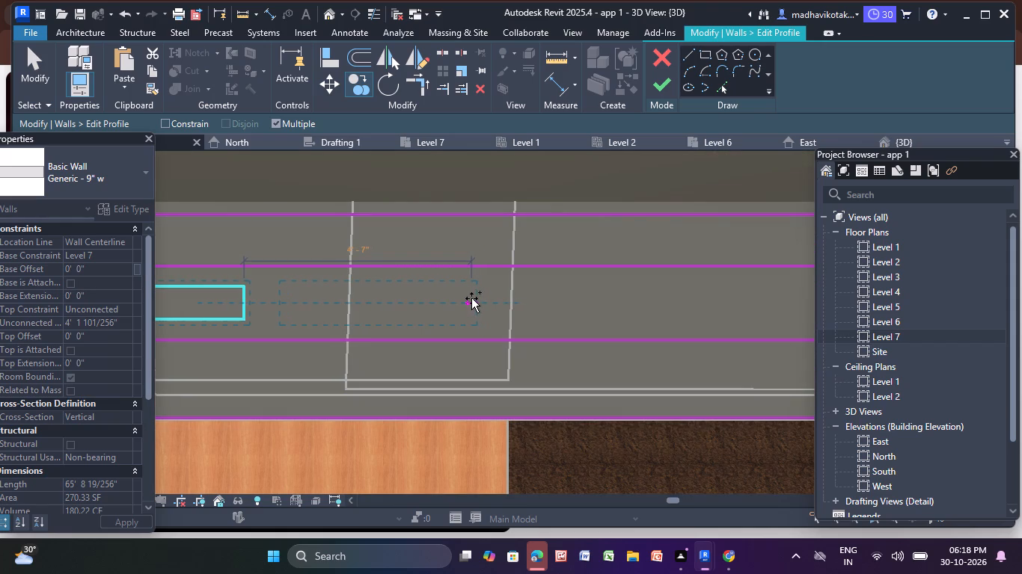
click(462, 297)
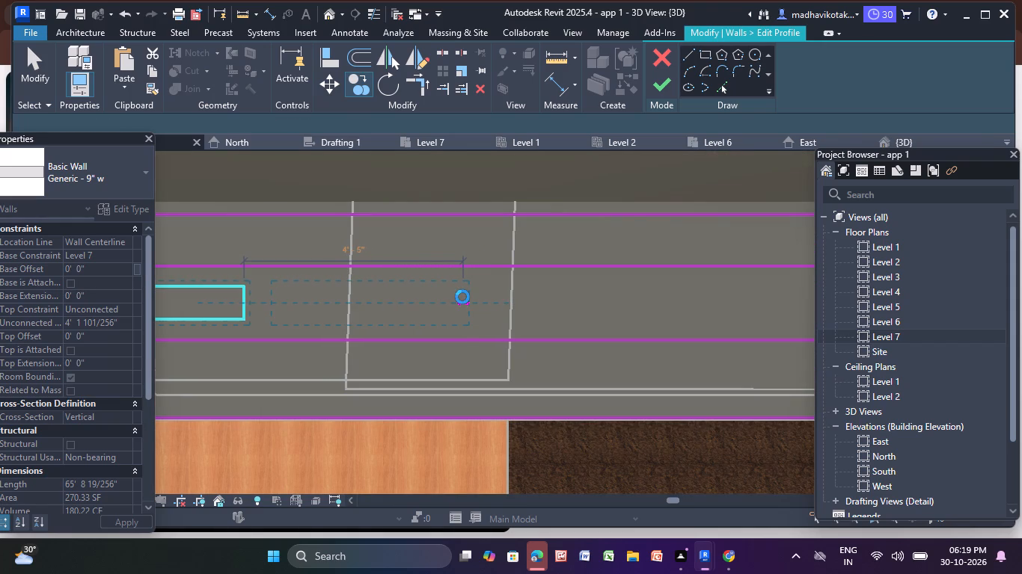
Copy the small rectangle three more times along the front wall toward the staircase, each about 4' 5" beyond the previous one.
scroll(465, 297, down, 3)
middle_drag(467, 298, 374, 310)
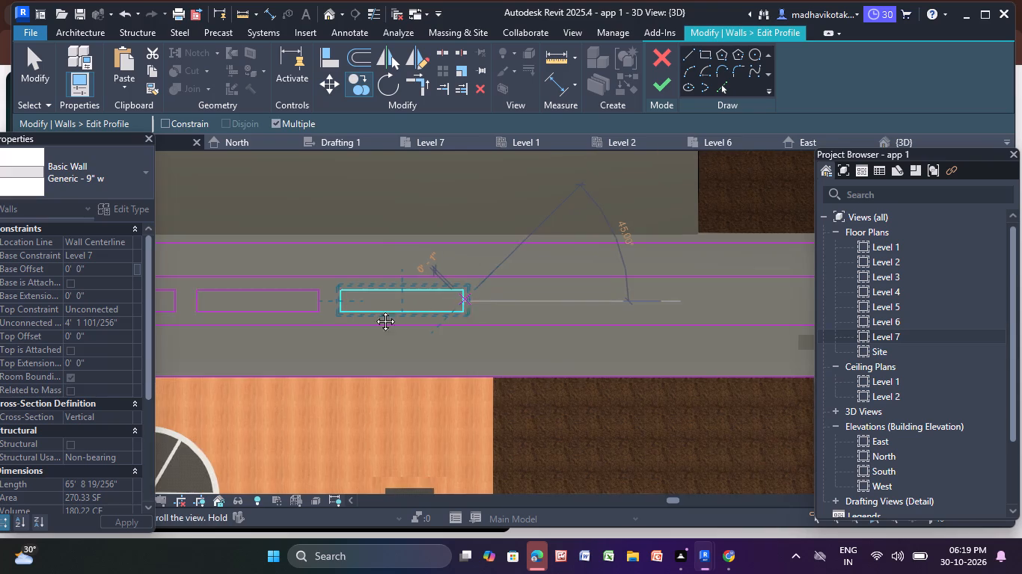
middle_drag(374, 310, 312, 309)
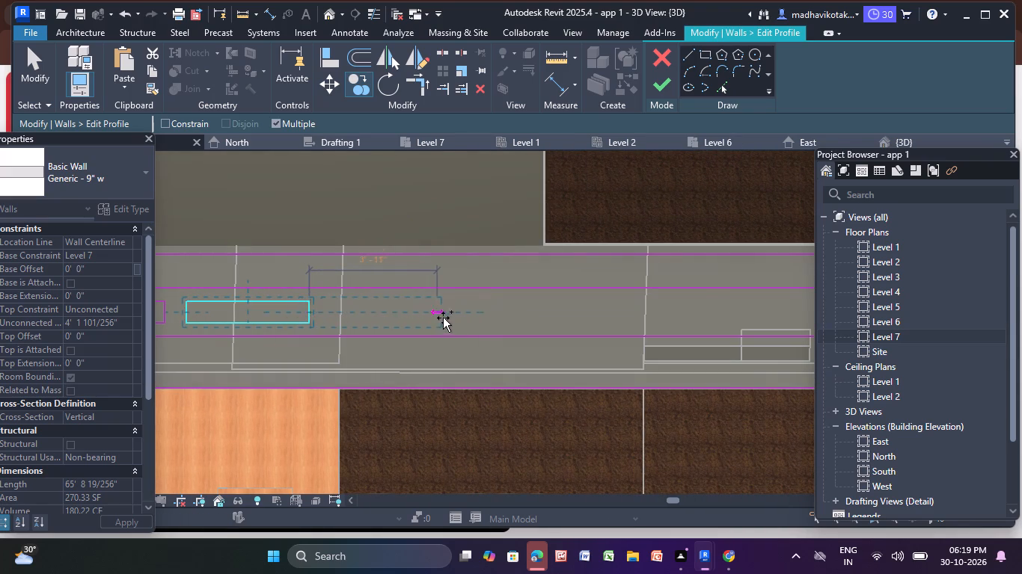
scroll(452, 318, up, 3)
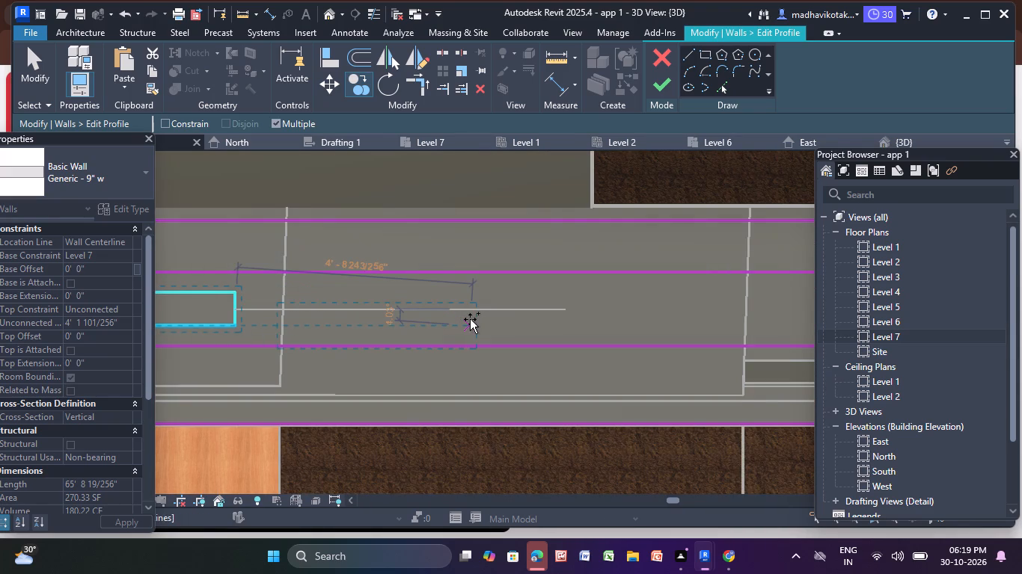
scroll(465, 312, up, 2)
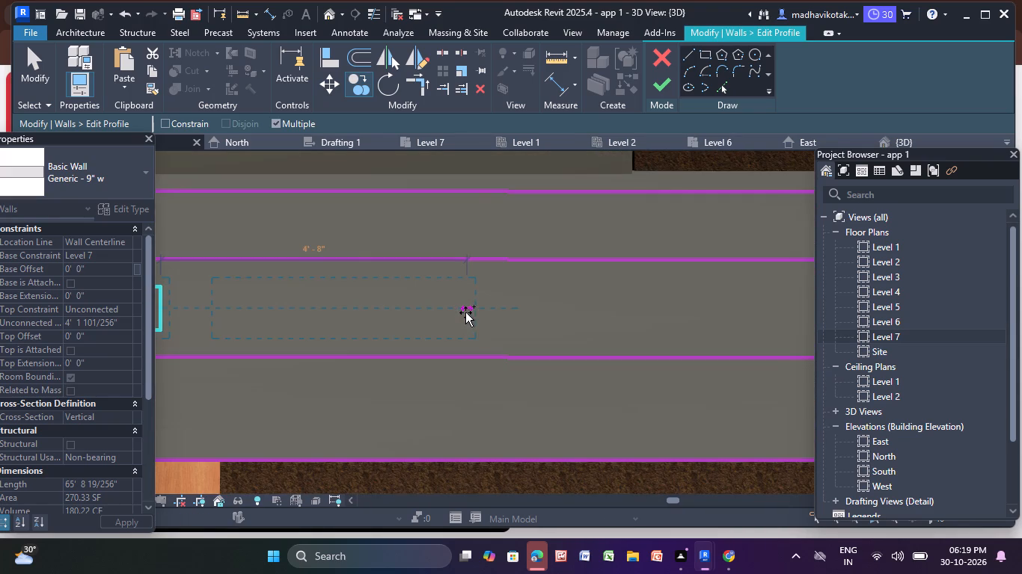
scroll(465, 312, down, 2)
middle_drag(465, 312, 507, 305)
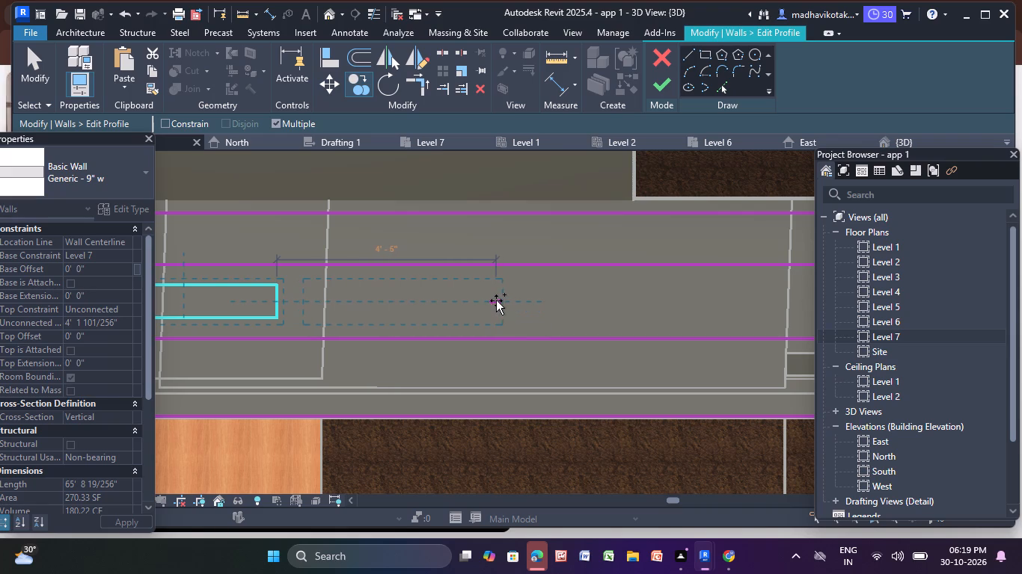
click(496, 300)
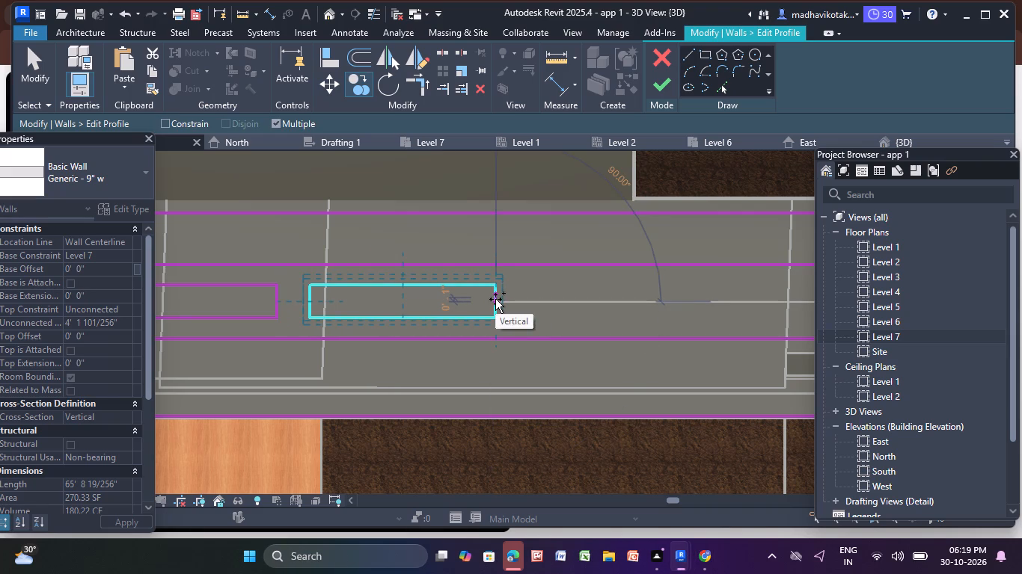
scroll(495, 299, down, 2)
middle_drag(495, 299, 352, 292)
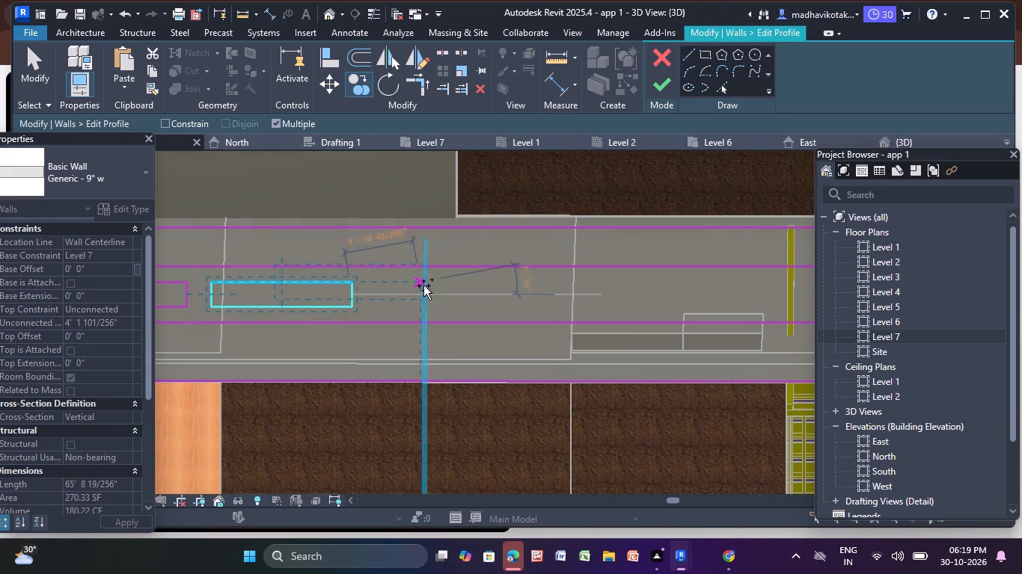
click(519, 296)
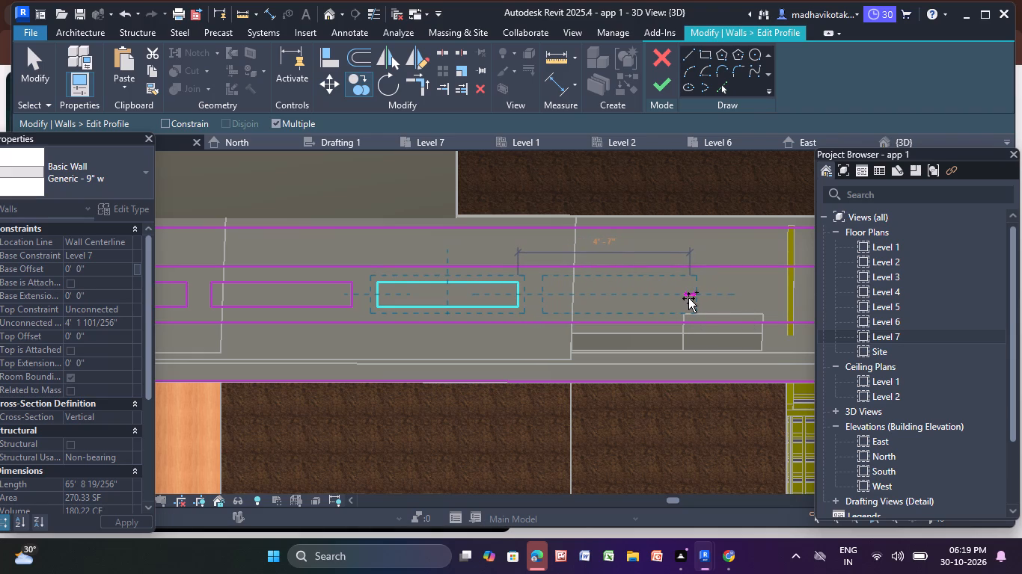
click(682, 298)
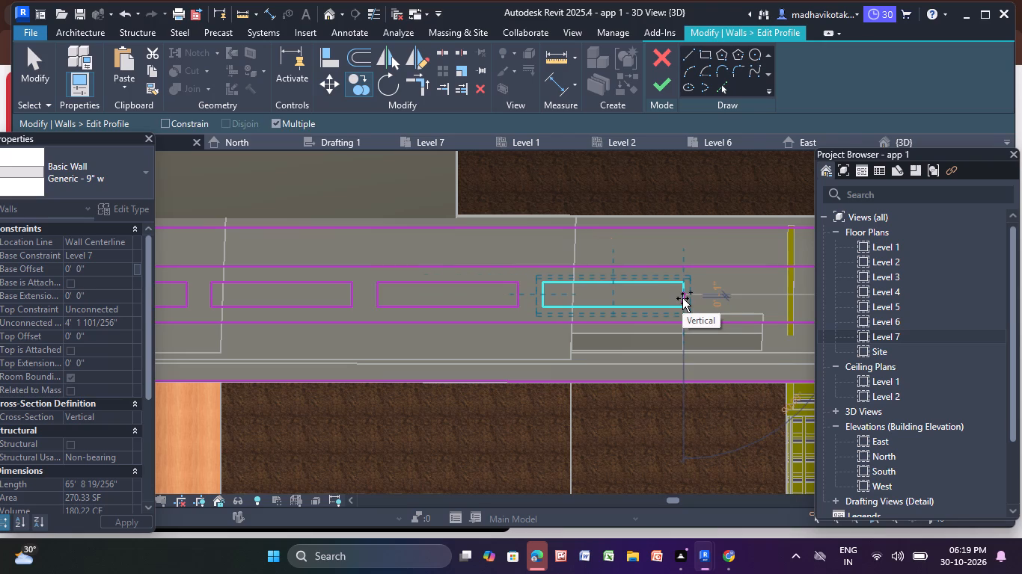
Place four more copies of the small rectangle past the staircase and above the columns, spaced about 4' 5" apart.
scroll(682, 298, down, 2)
middle_drag(682, 298, 349, 326)
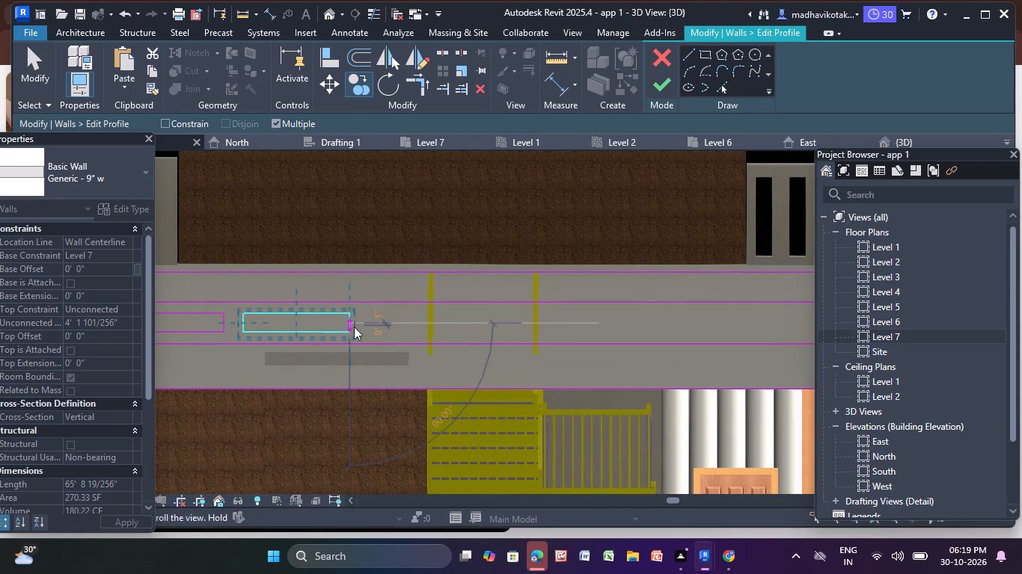
scroll(474, 318, up, 4)
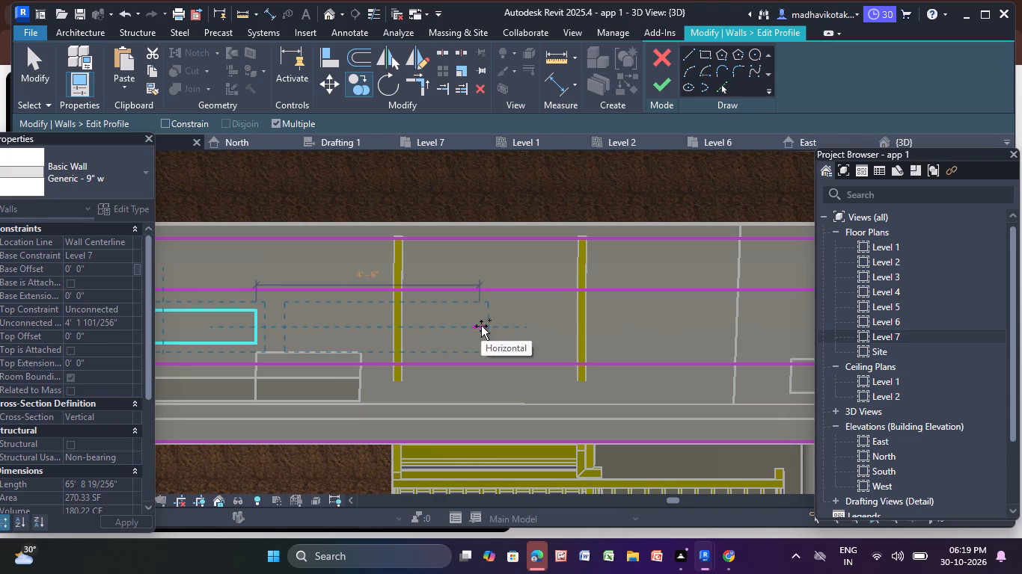
scroll(481, 326, up, 1)
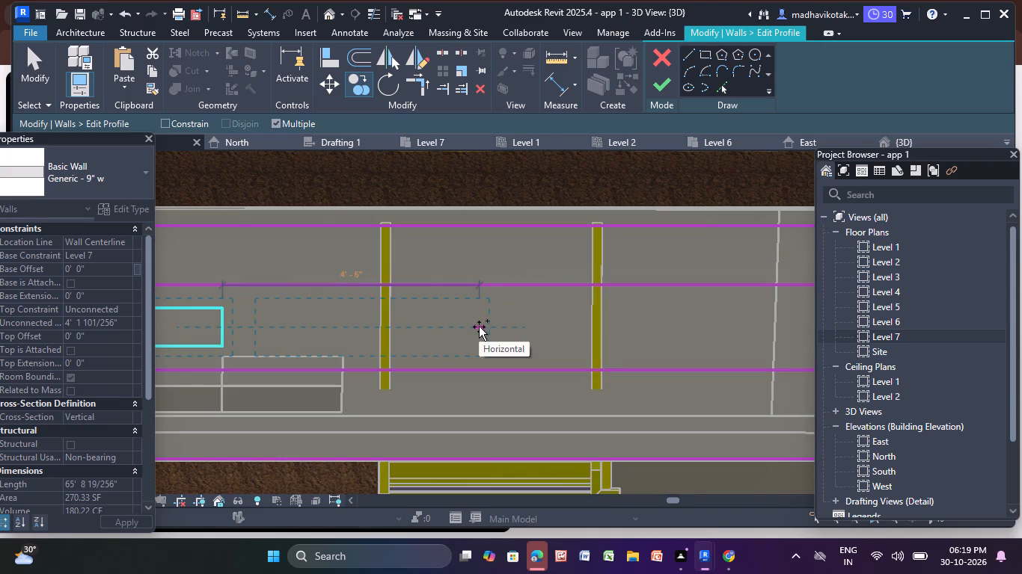
click(476, 325)
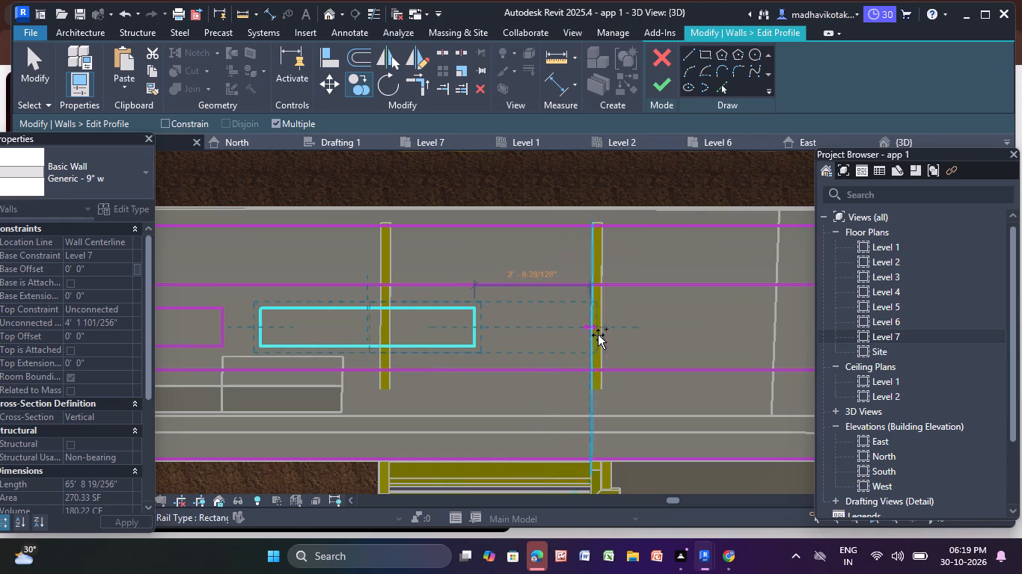
middle_drag(605, 335, 394, 357)
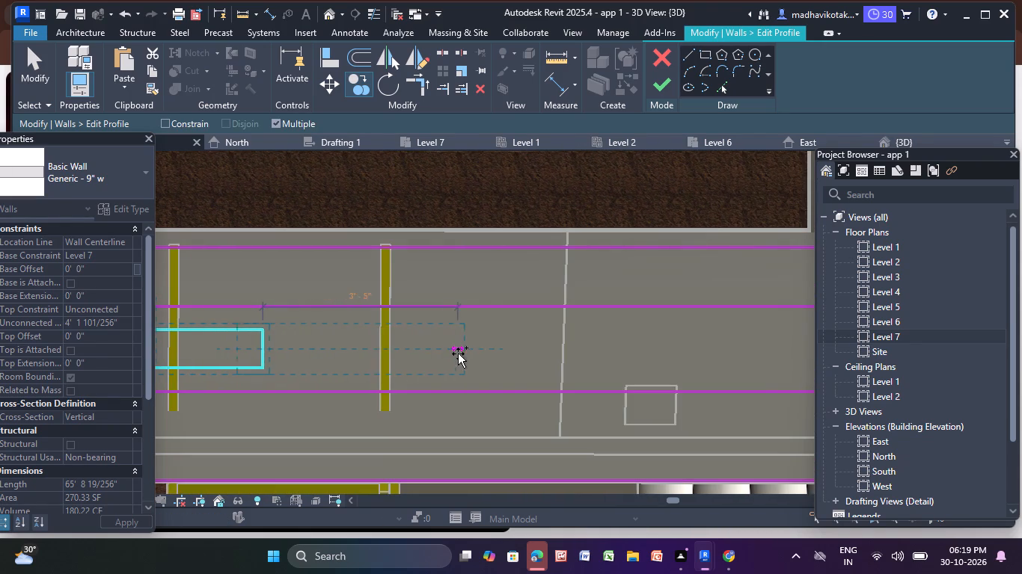
scroll(507, 351, up, 2)
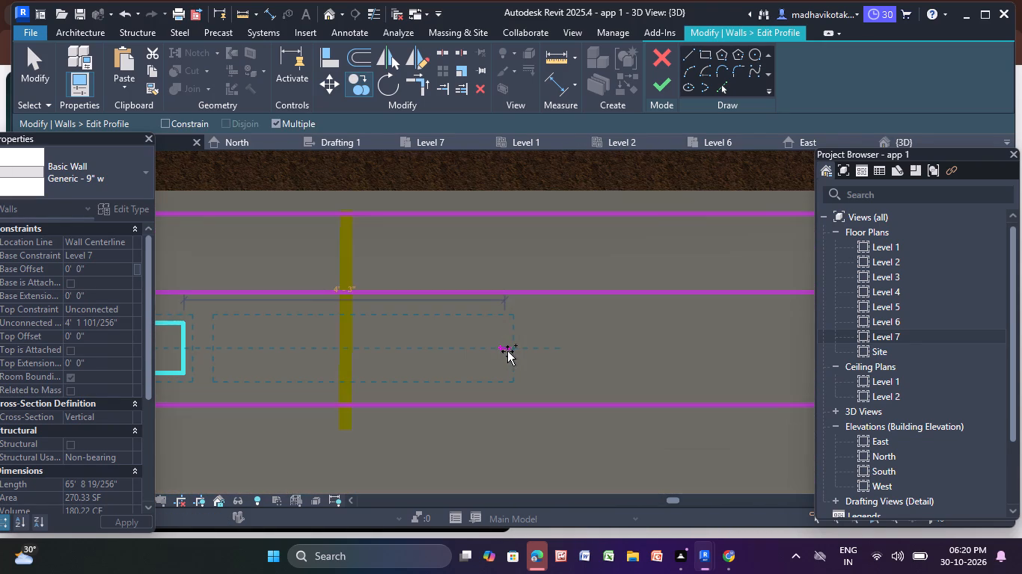
click(518, 351)
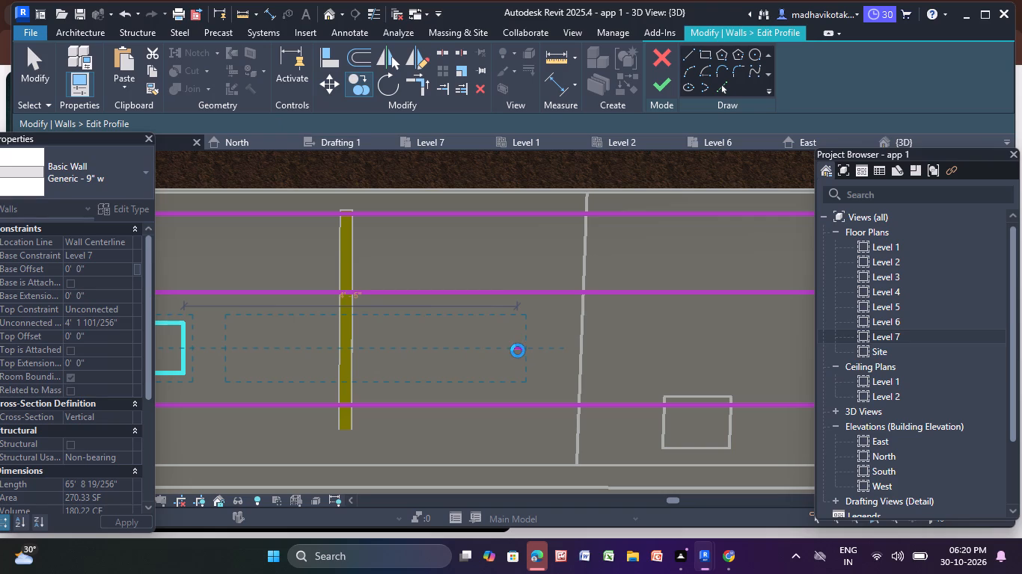
scroll(518, 351, down, 4)
middle_drag(518, 351, 407, 341)
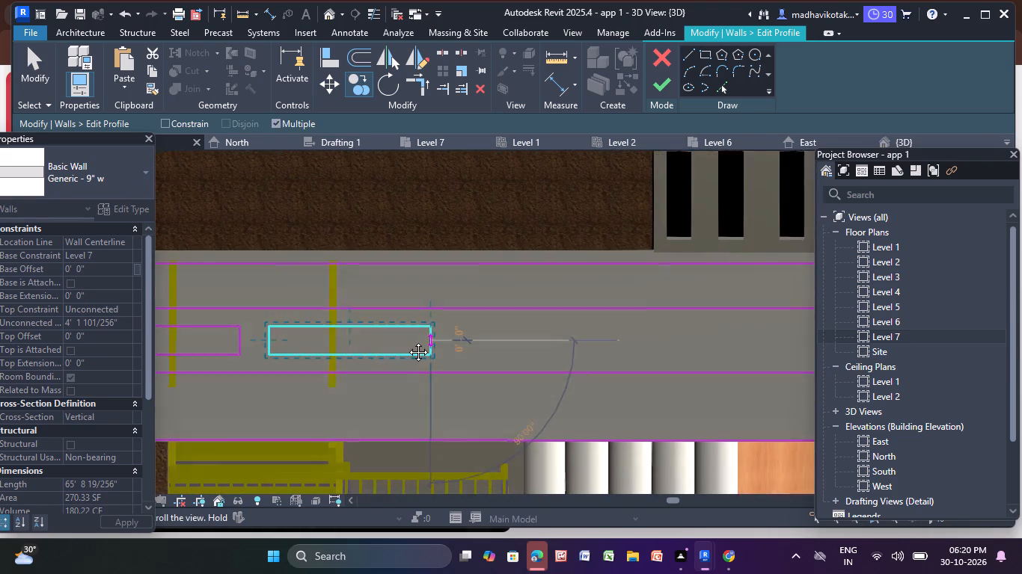
middle_drag(407, 341, 246, 342)
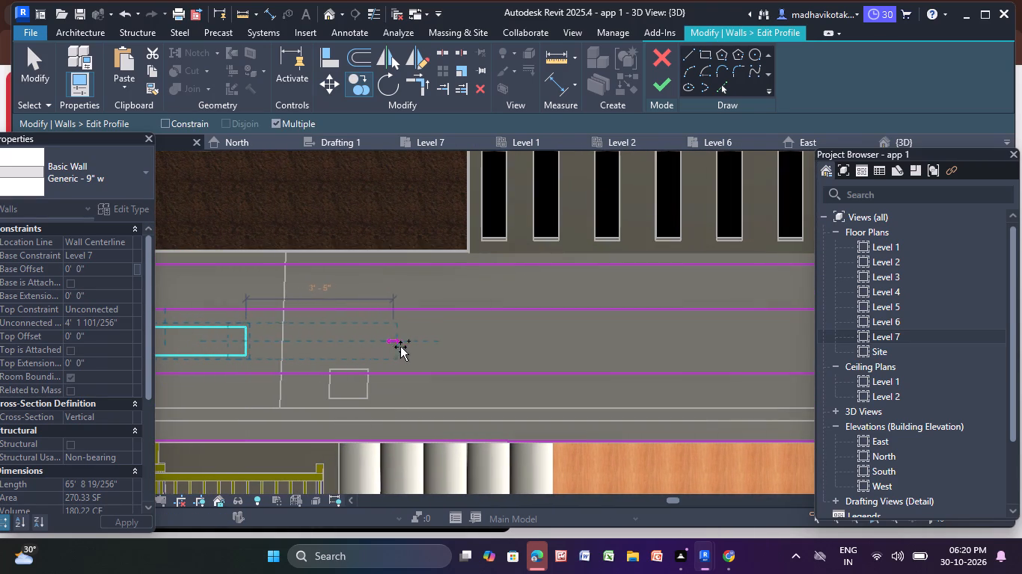
scroll(422, 351, up, 2)
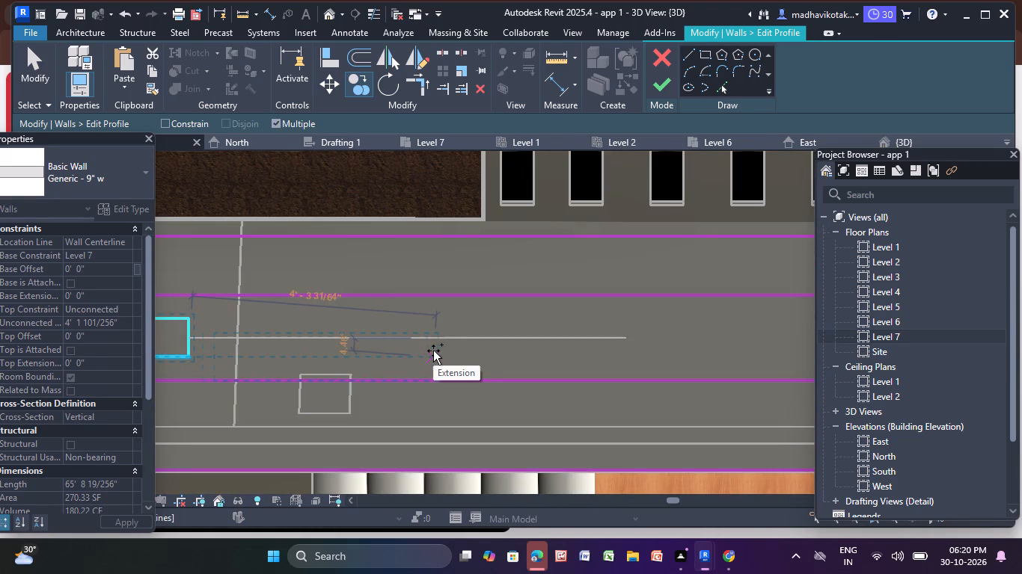
middle_drag(433, 351, 464, 345)
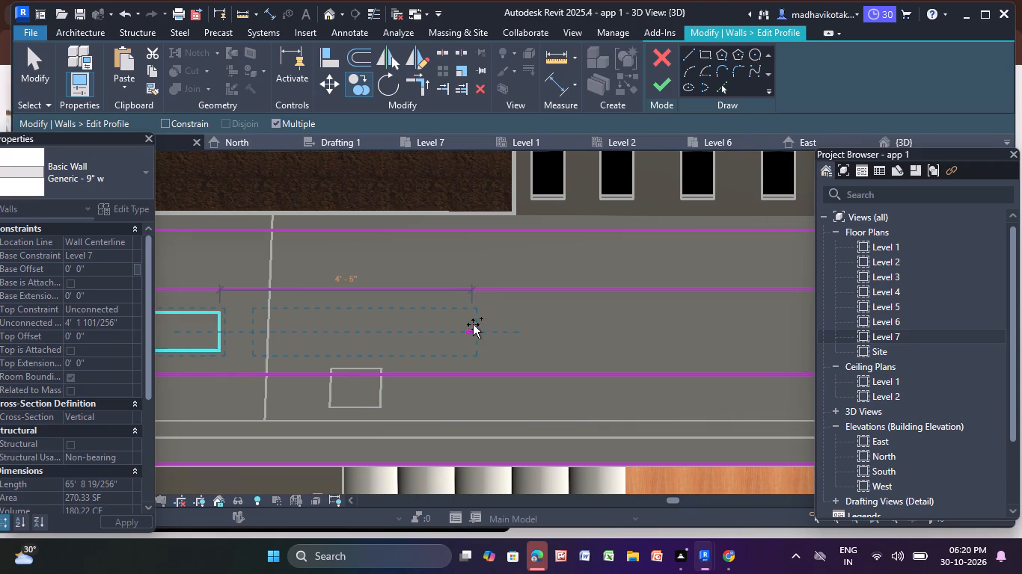
click(471, 323)
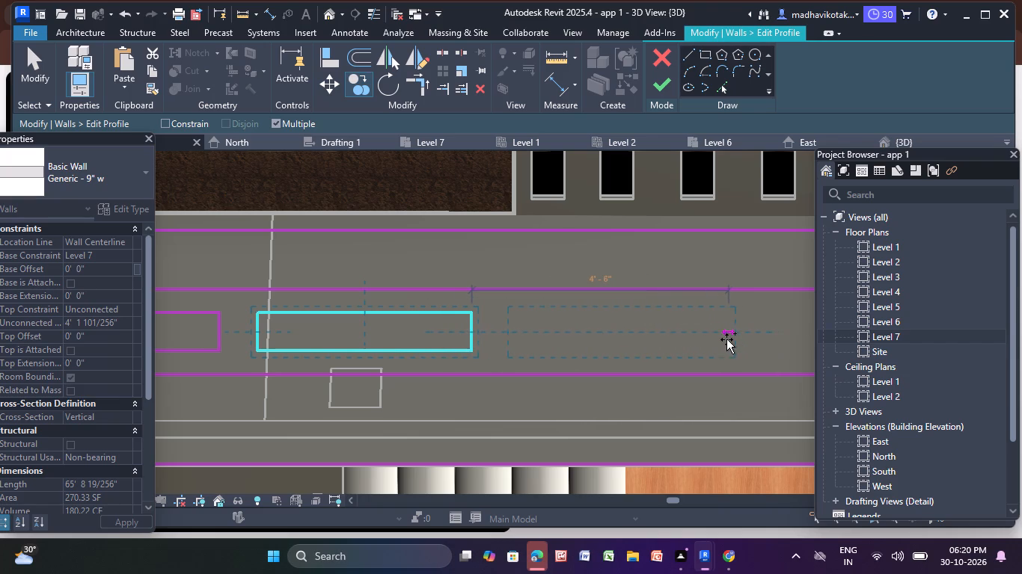
click(720, 340)
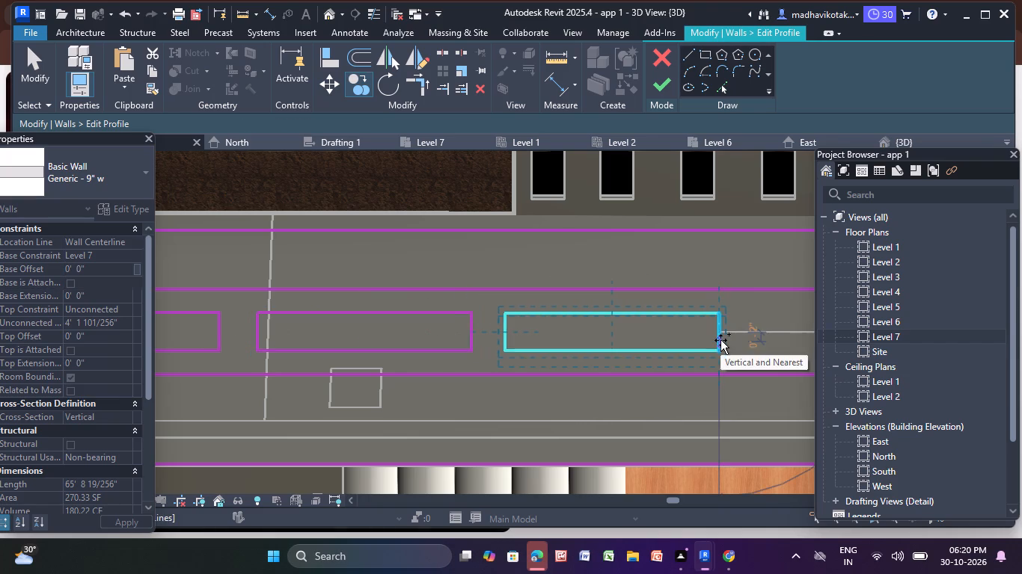
Place three more copies about 4' 5" apart toward the far end of the long rectangle, and finish copying.
scroll(720, 340, down, 5)
middle_drag(720, 340, 261, 328)
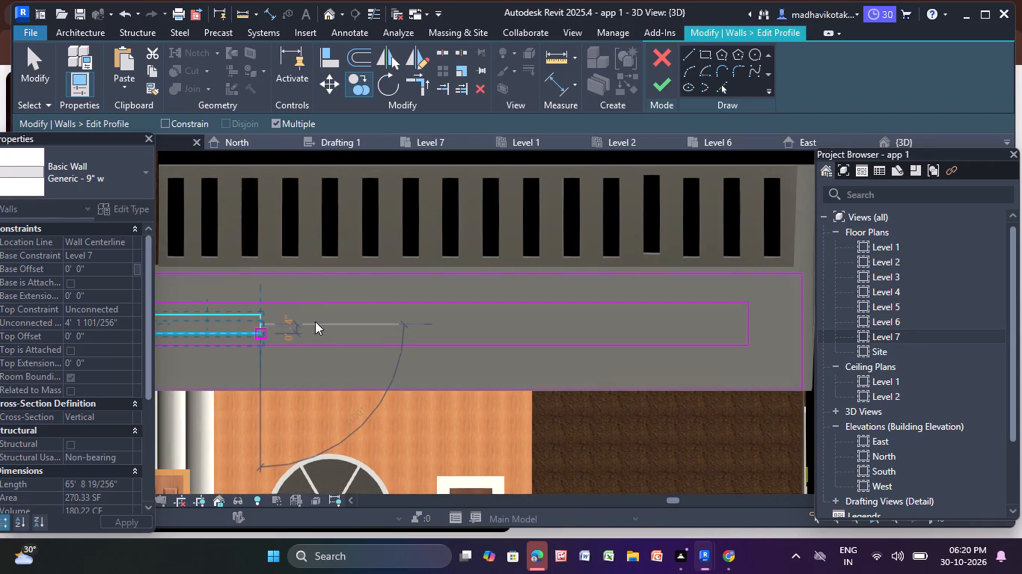
scroll(402, 323, up, 1)
middle_drag(402, 323, 472, 322)
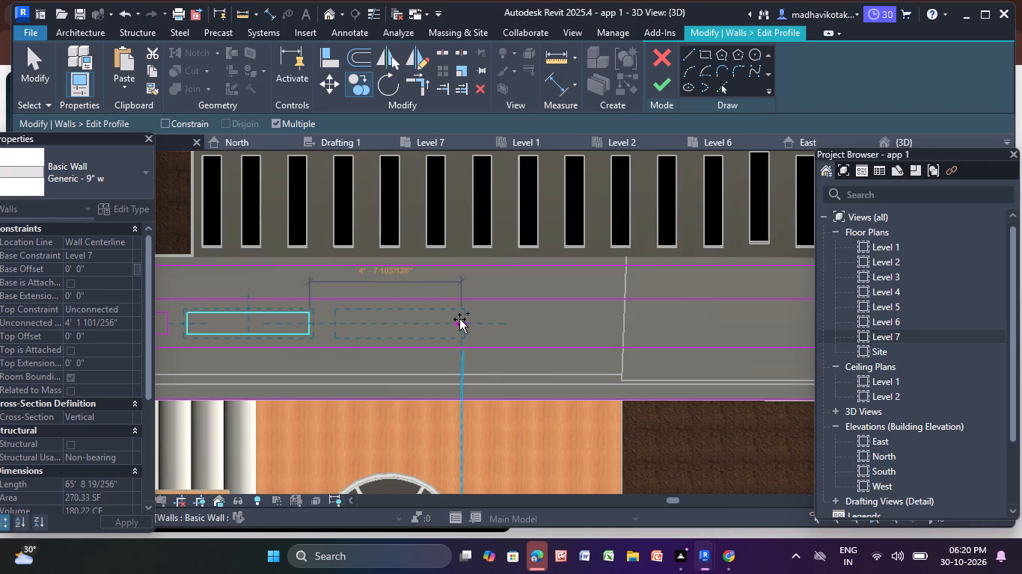
click(454, 319)
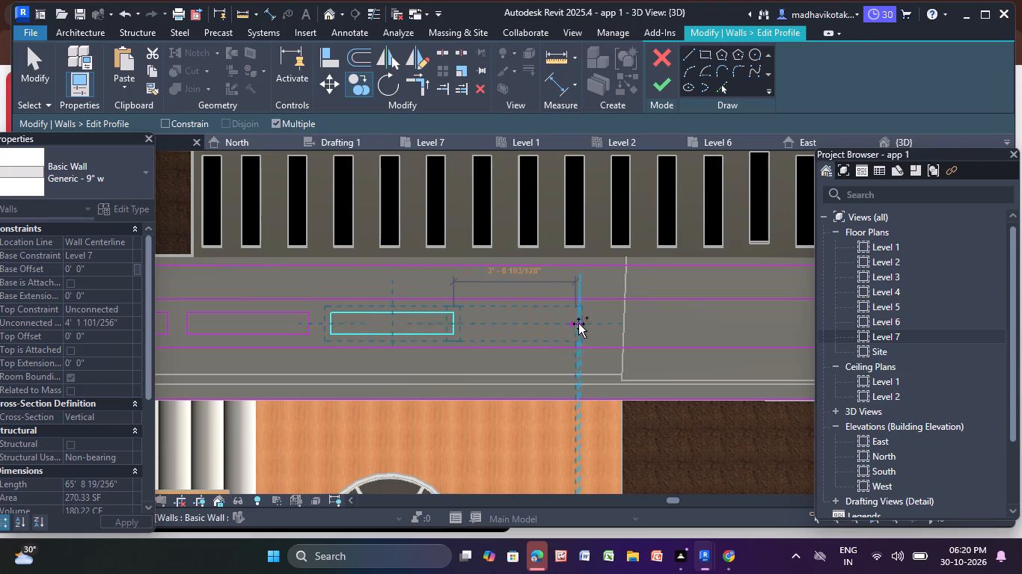
scroll(610, 327, up, 2)
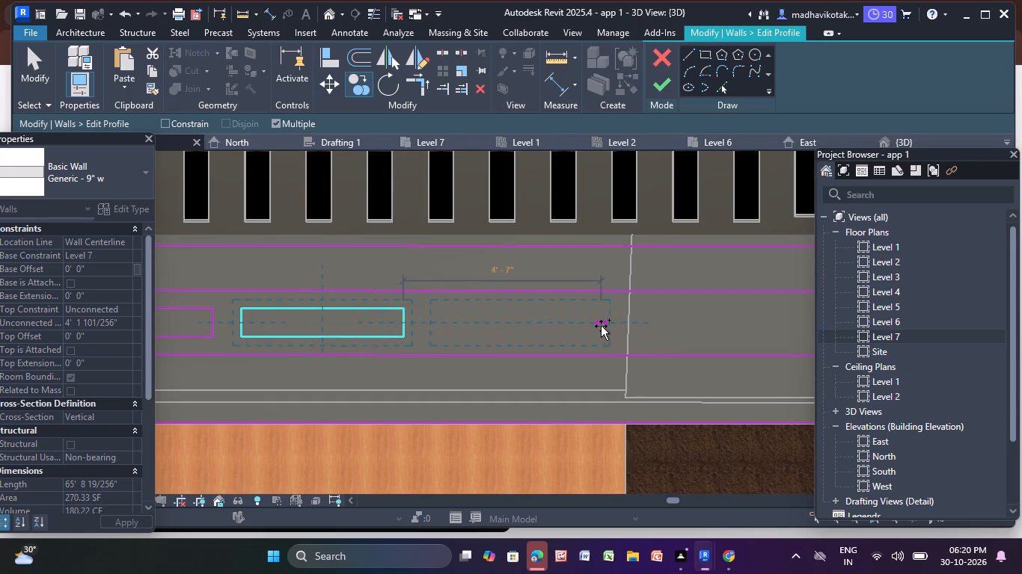
click(595, 326)
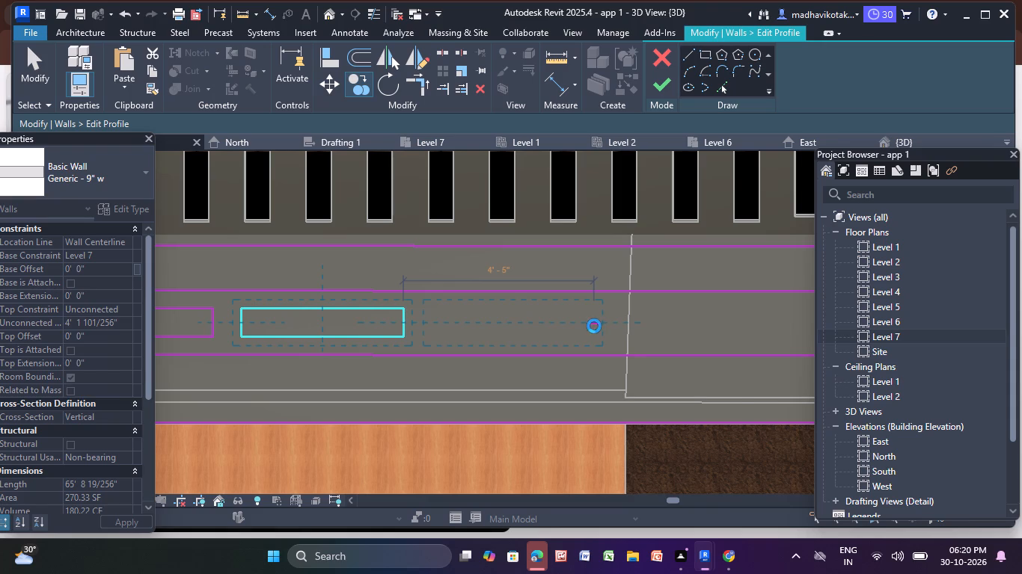
middle_drag(634, 328, 454, 347)
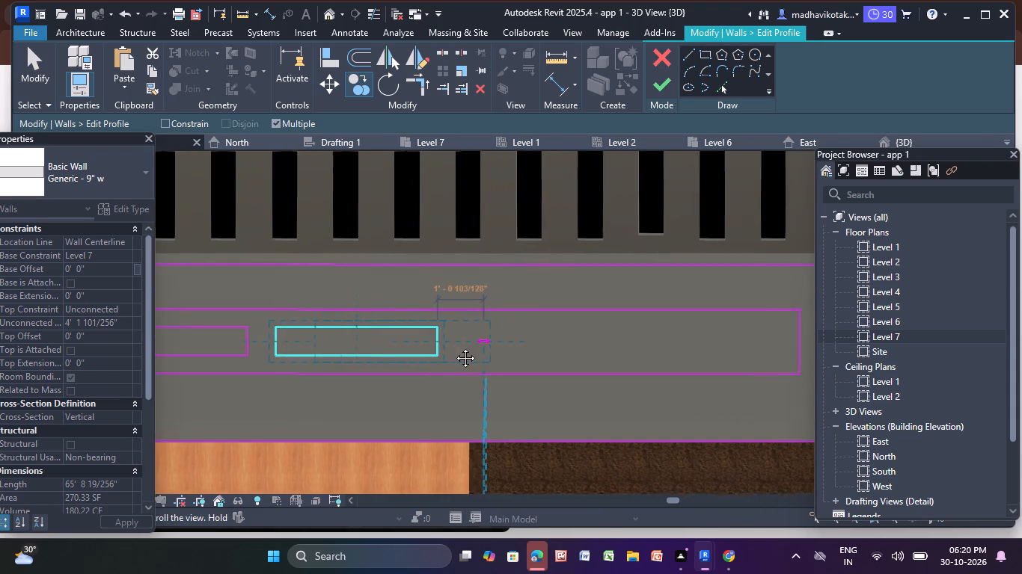
middle_drag(454, 347, 348, 351)
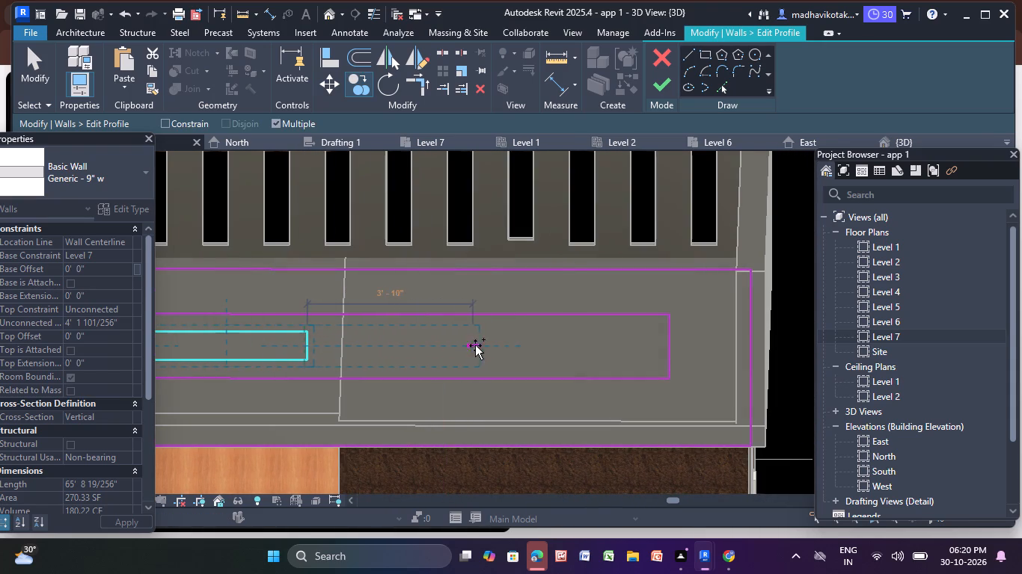
scroll(499, 344, up, 2)
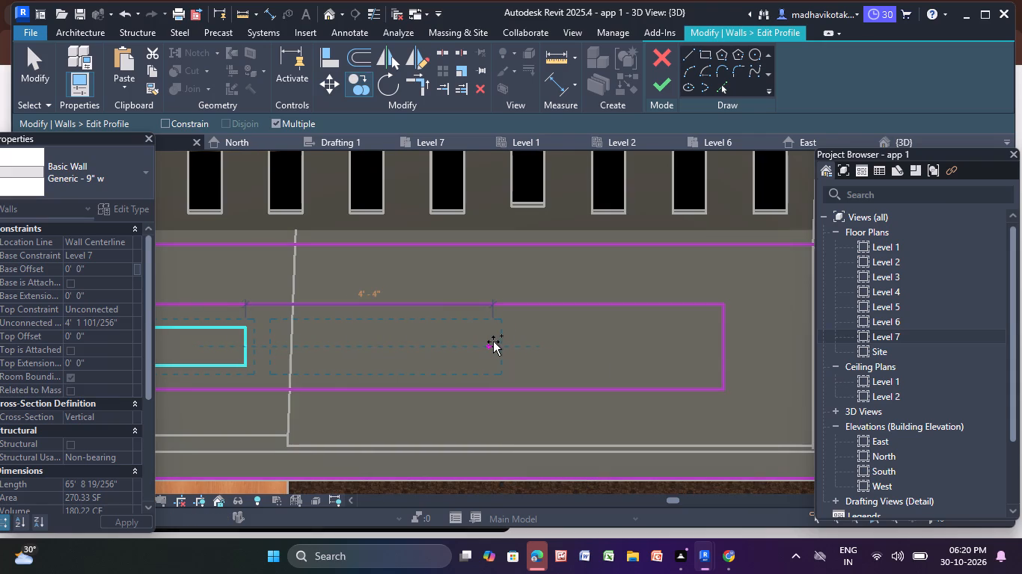
scroll(497, 343, up, 2)
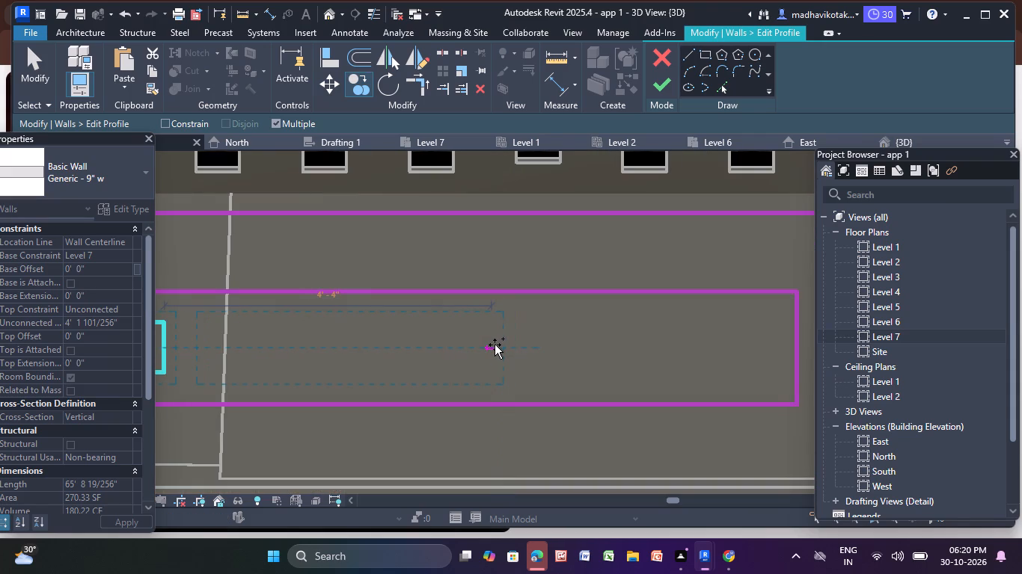
click(496, 346)
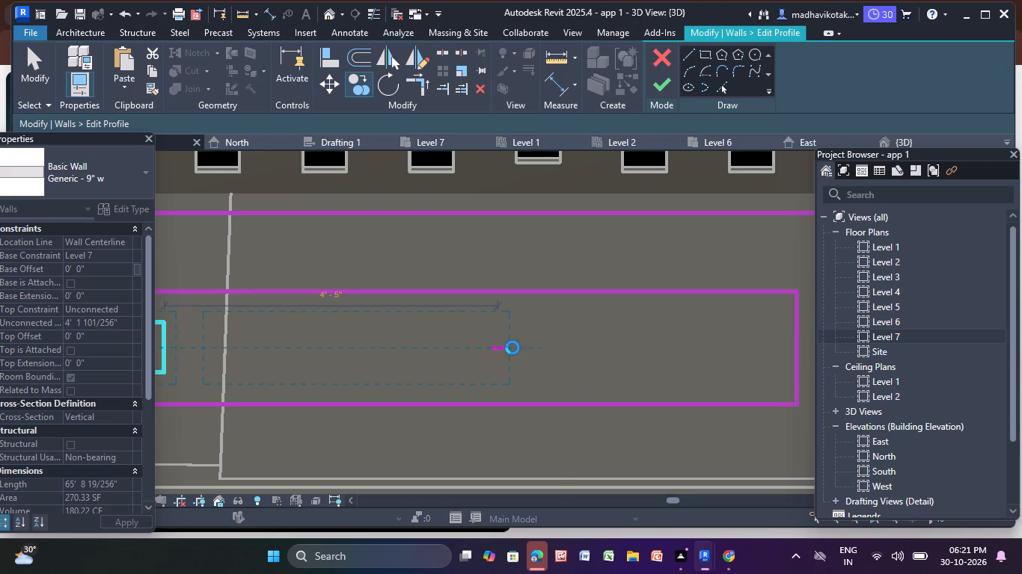
scroll(608, 349, down, 2)
middle_drag(602, 351, 439, 356)
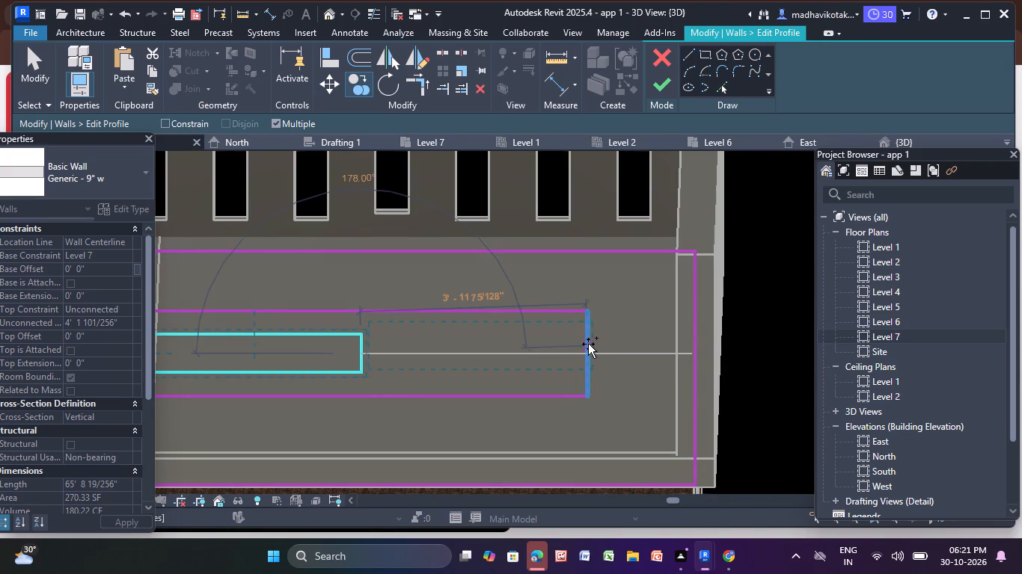
key(Escape)
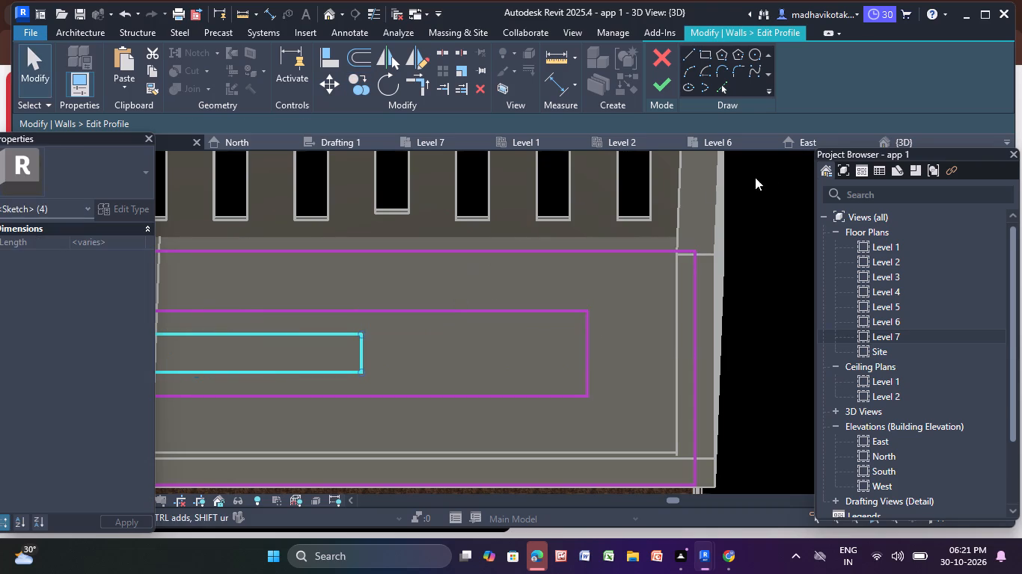
Draw a final rectangle about 3' 6" by 8" in the remaining end of the long rectangle, and finish the front wall's profile.
click(706, 54)
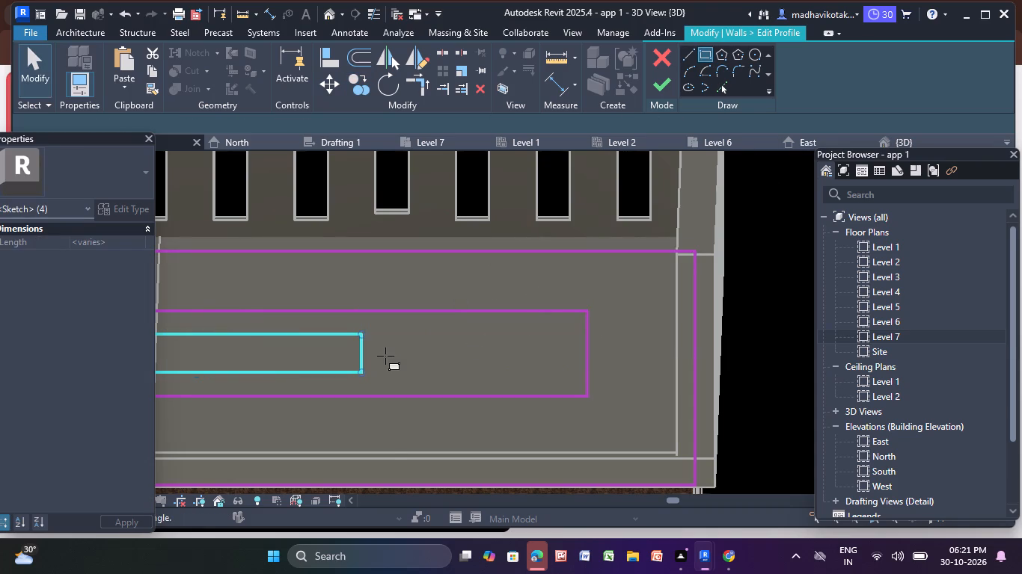
drag(378, 332, 390, 339)
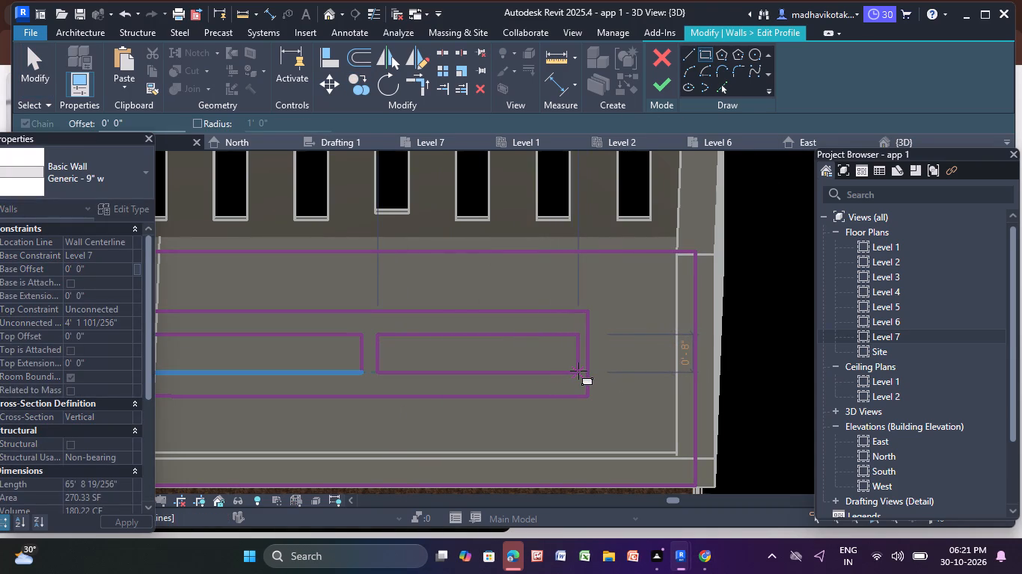
click(578, 371)
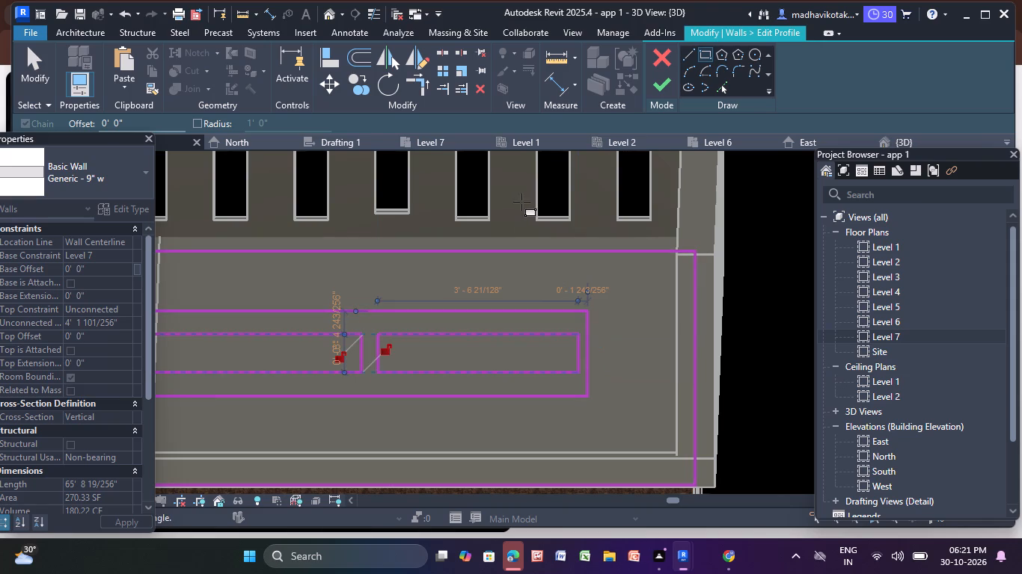
key(Escape)
click(663, 90)
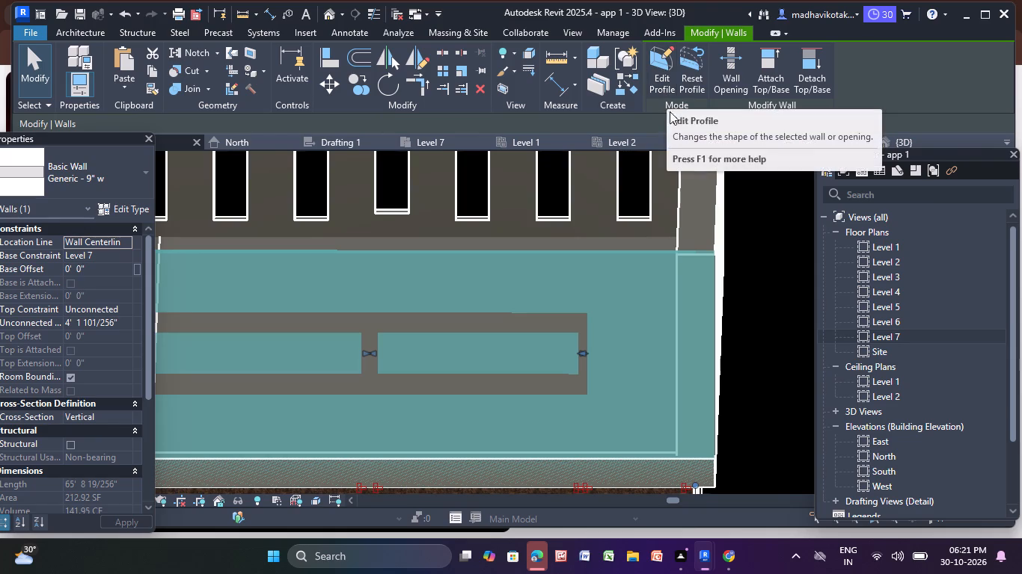
key(Escape)
Examine the rooftop parapet walls and the whole building from the front, rear and sides in 3D.
scroll(636, 261, down, 11)
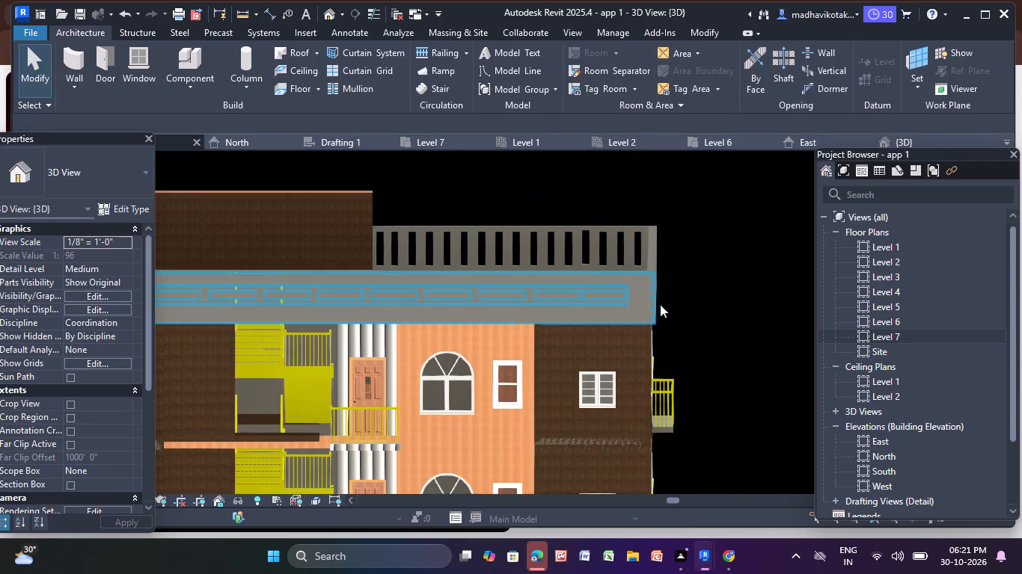
scroll(676, 307, down, 4)
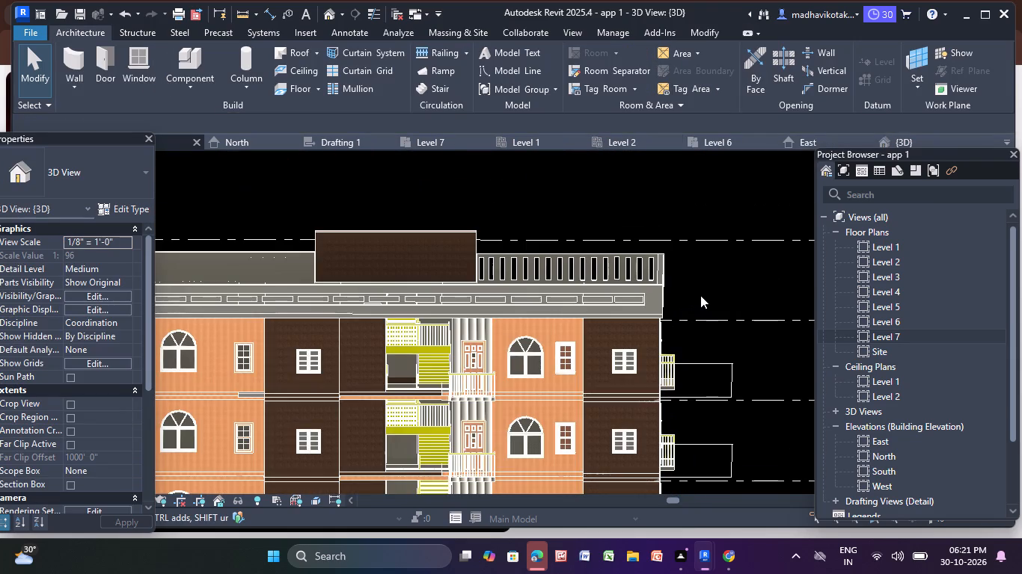
scroll(700, 295, down, 3)
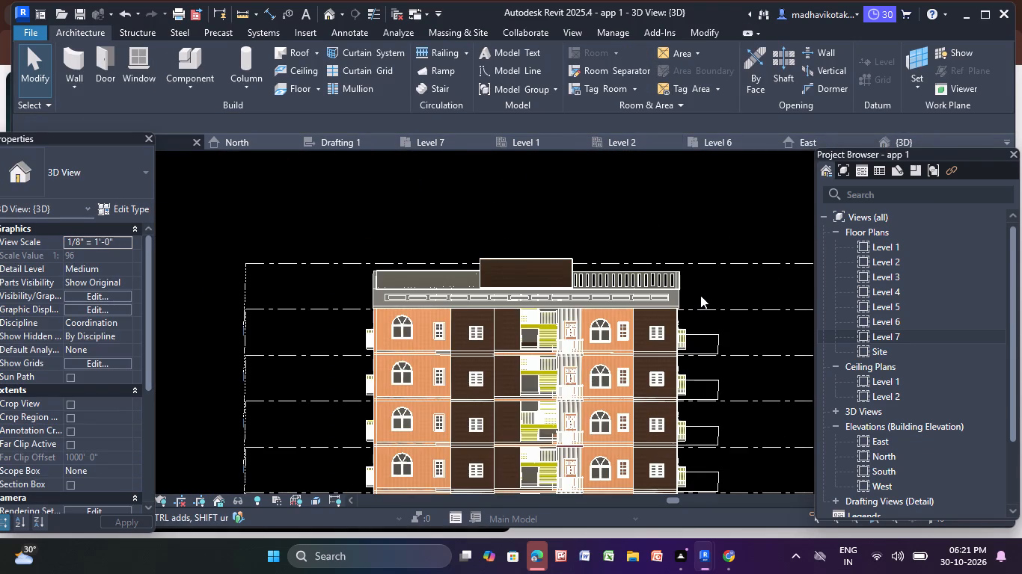
shift+middle_drag(700, 295, 665, 314)
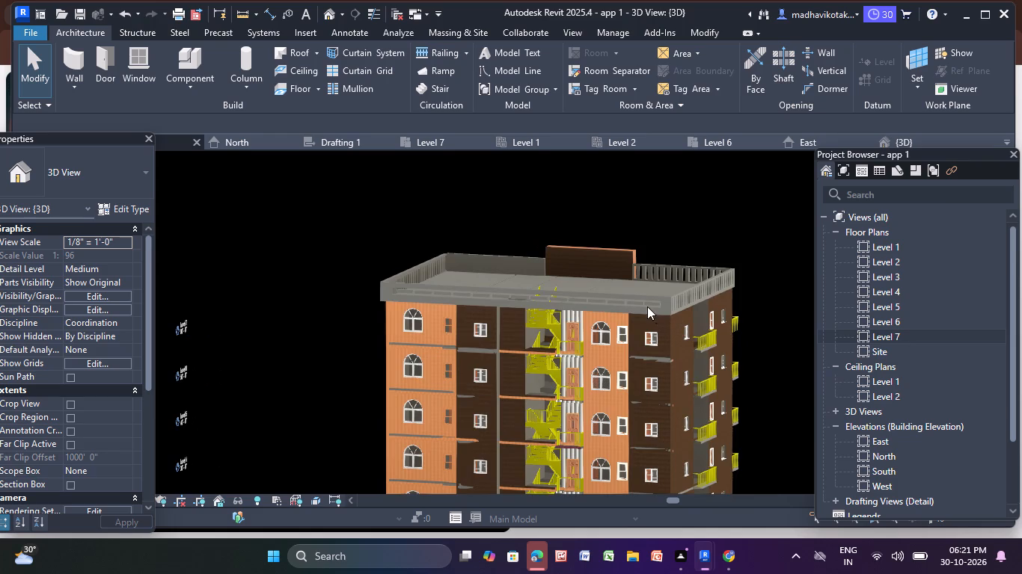
scroll(643, 304, up, 4)
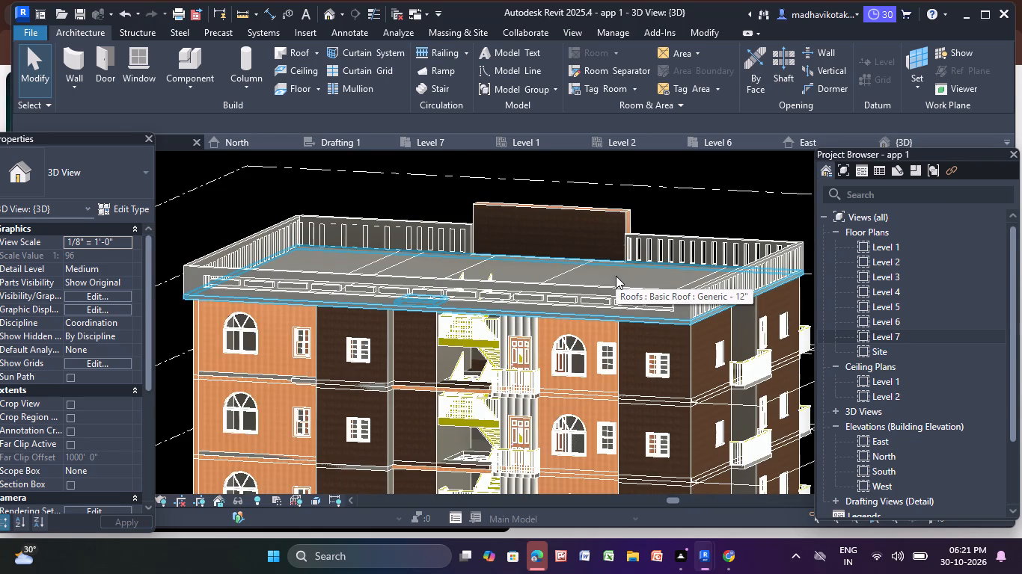
middle_drag(616, 276, 377, 291)
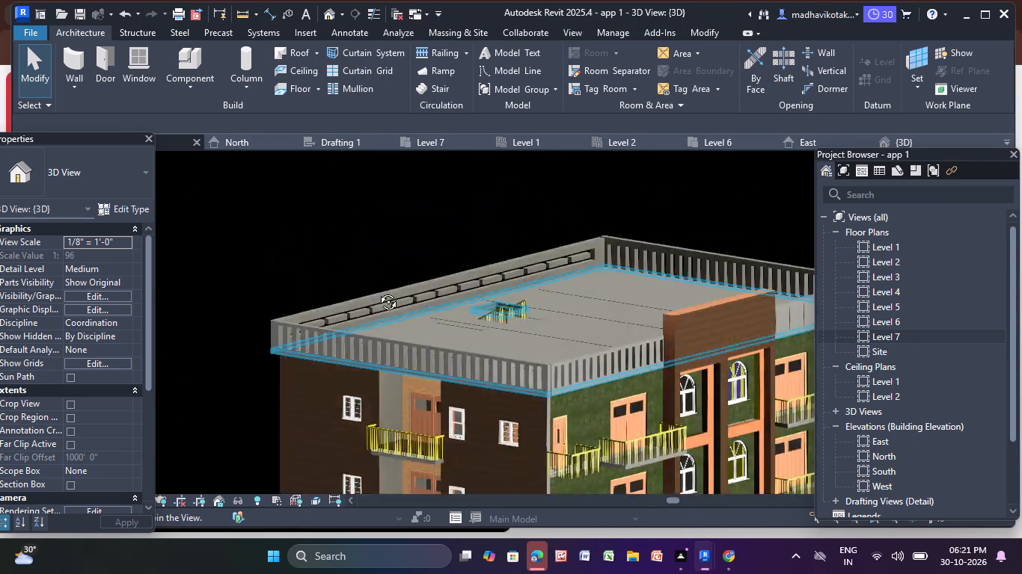
middle_drag(377, 291, 293, 287)
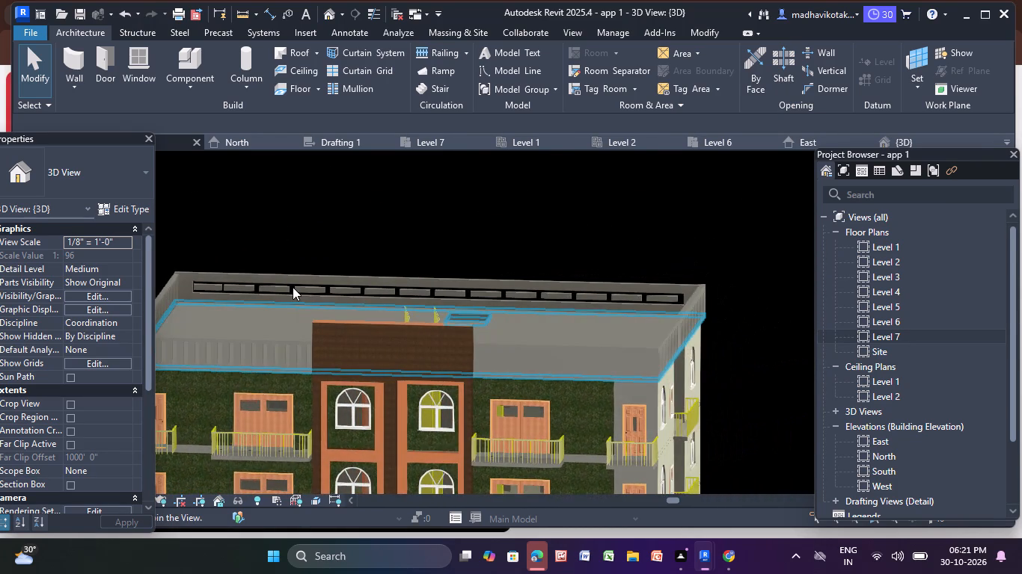
middle_drag(423, 312, 547, 225)
scroll(539, 251, down, 5)
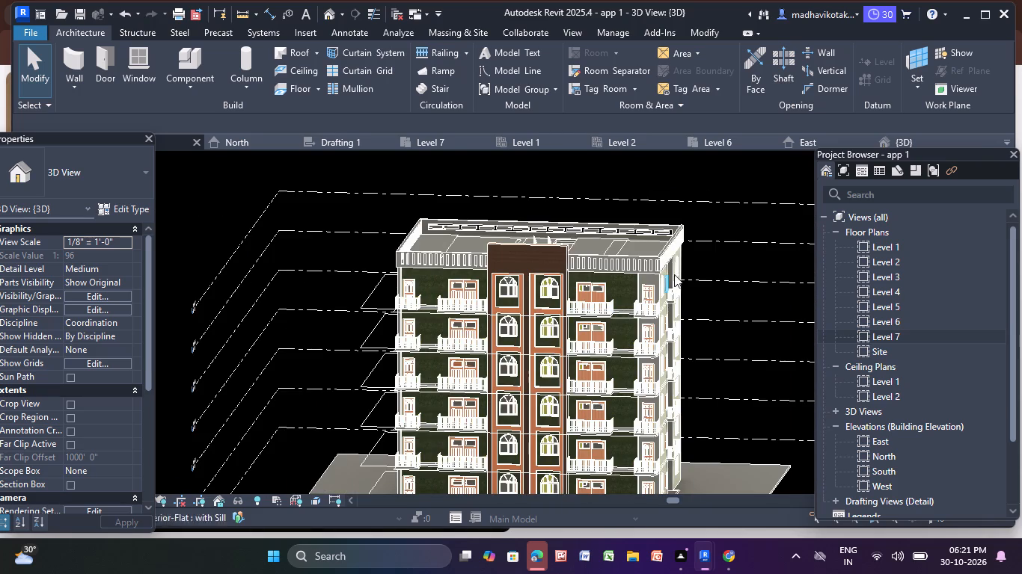
shift+middle_drag(720, 256, 540, 259)
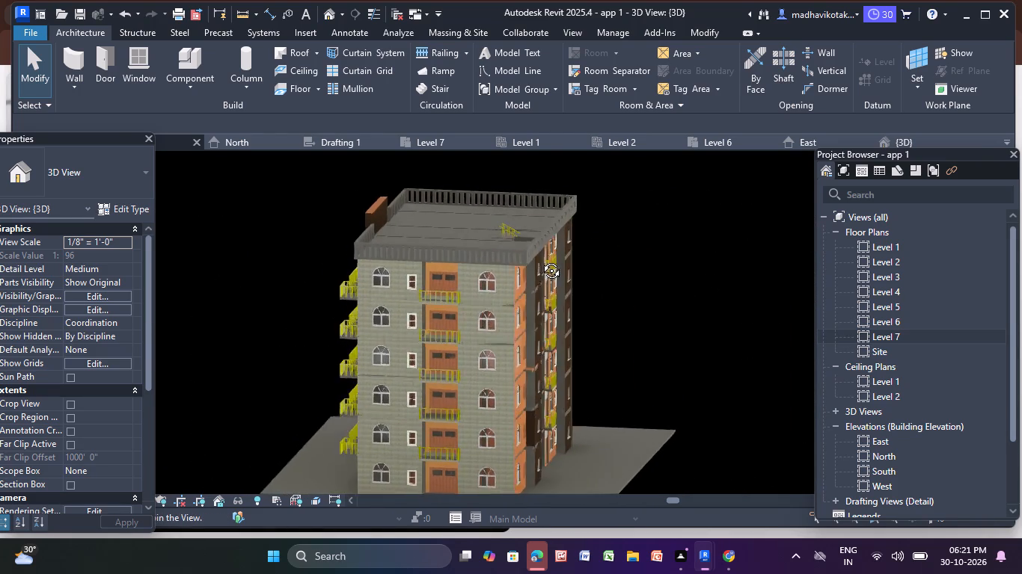
shift+middle_drag(540, 259, 505, 270)
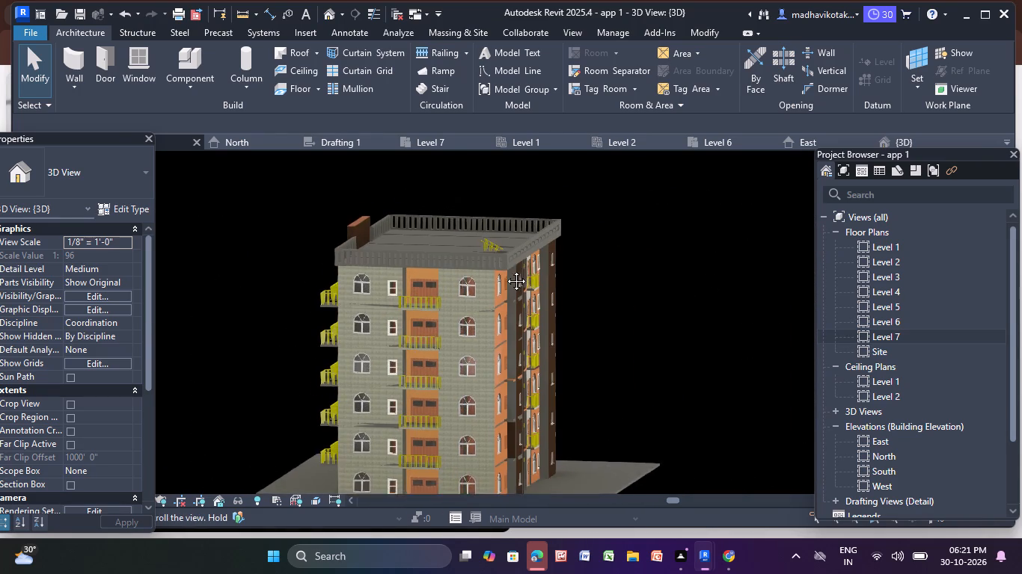
shift+middle_drag(505, 270, 489, 278)
scroll(489, 278, down, 7)
middle_drag(469, 291, 528, 251)
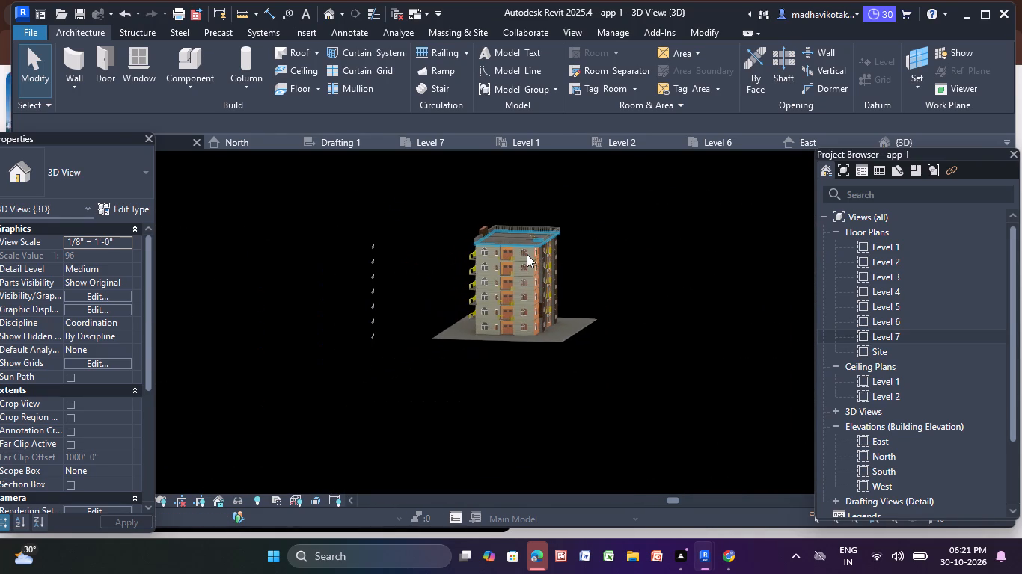
shift+middle_drag(507, 279, 360, 282)
shift+scroll(359, 282, down, 1)
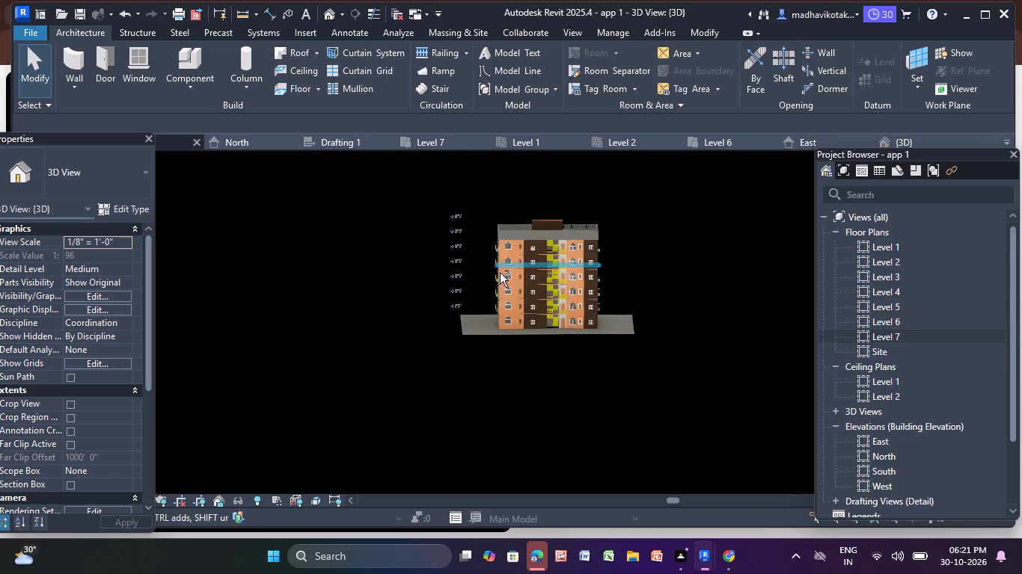
scroll(503, 272, up, 4)
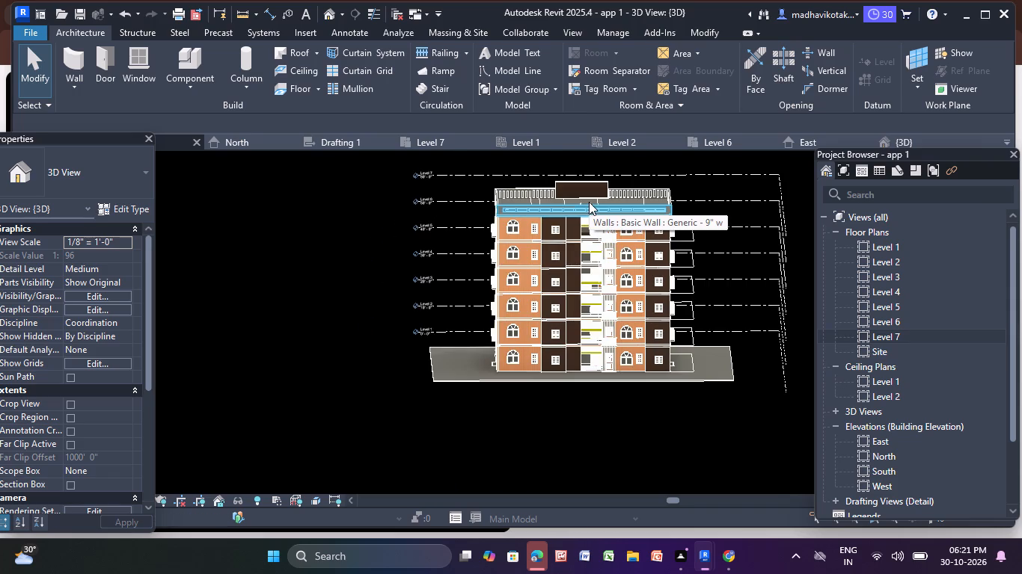
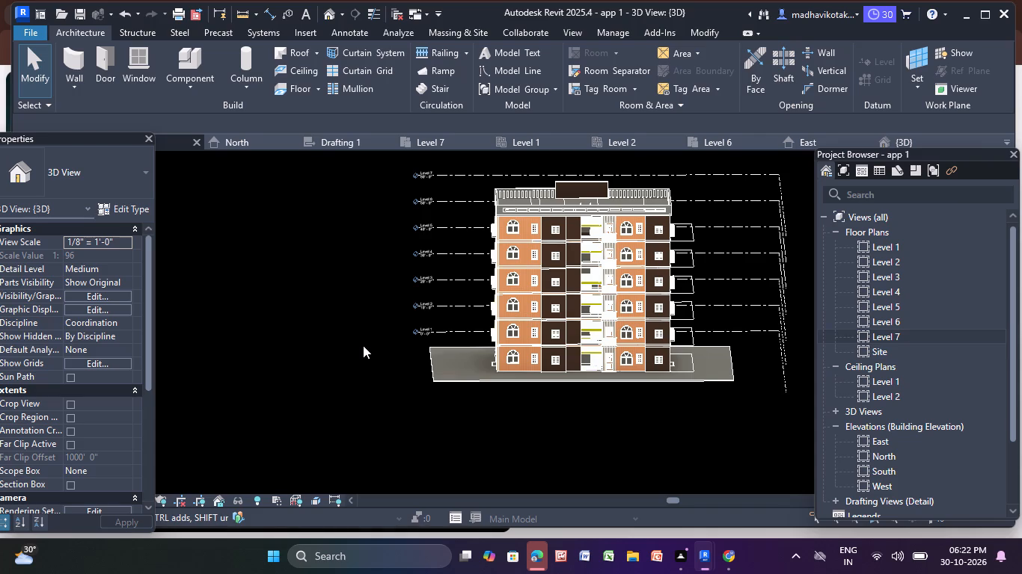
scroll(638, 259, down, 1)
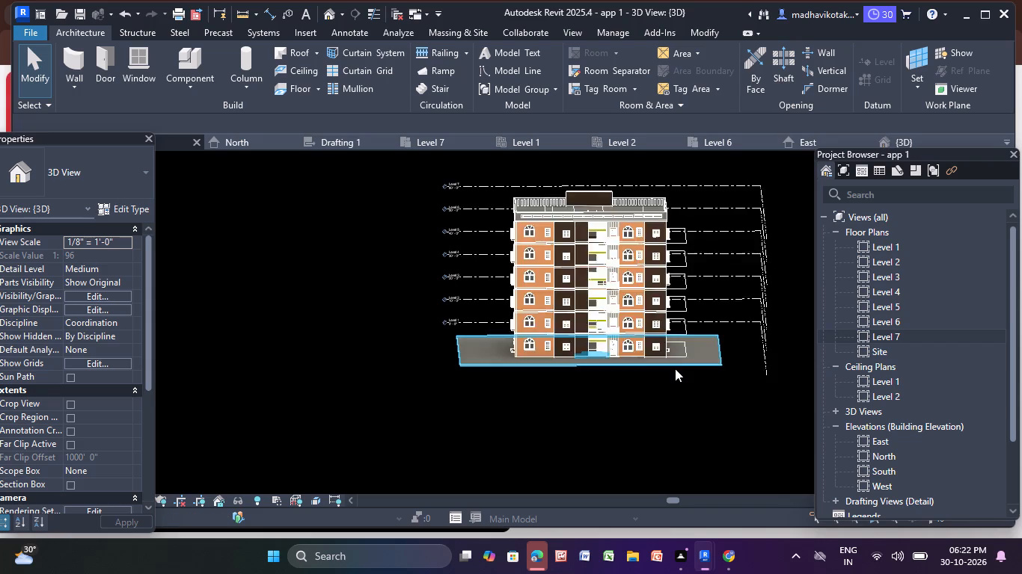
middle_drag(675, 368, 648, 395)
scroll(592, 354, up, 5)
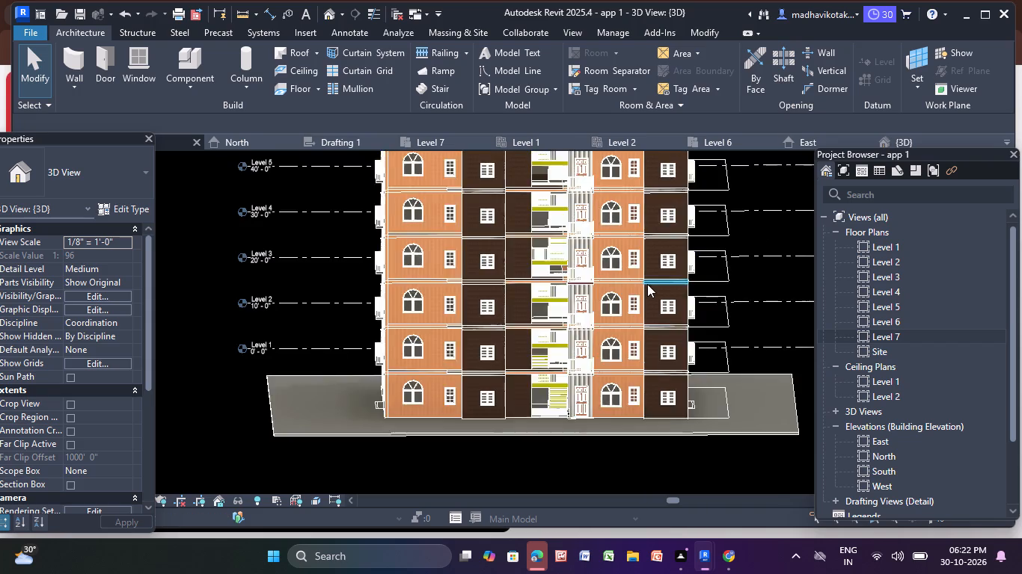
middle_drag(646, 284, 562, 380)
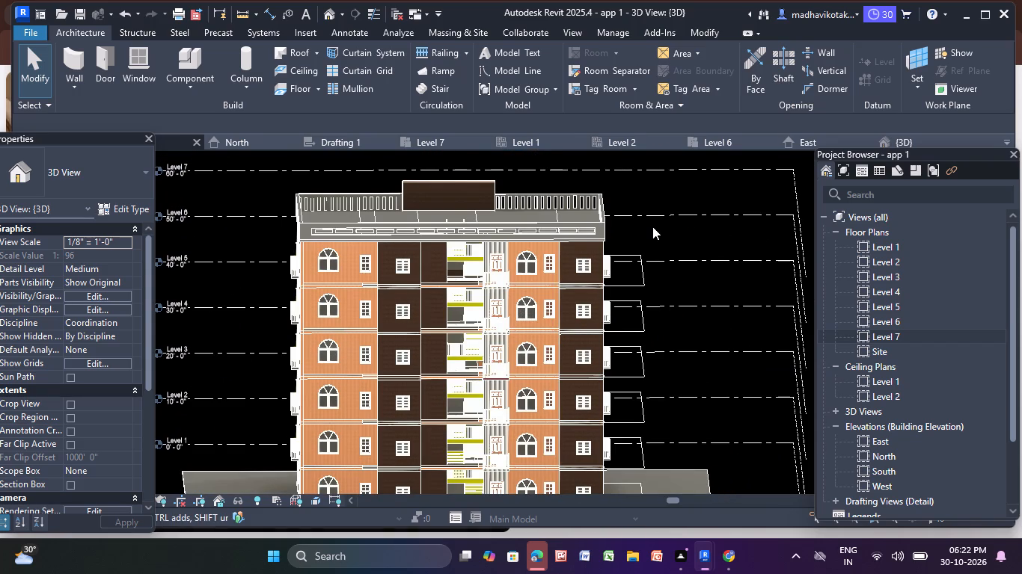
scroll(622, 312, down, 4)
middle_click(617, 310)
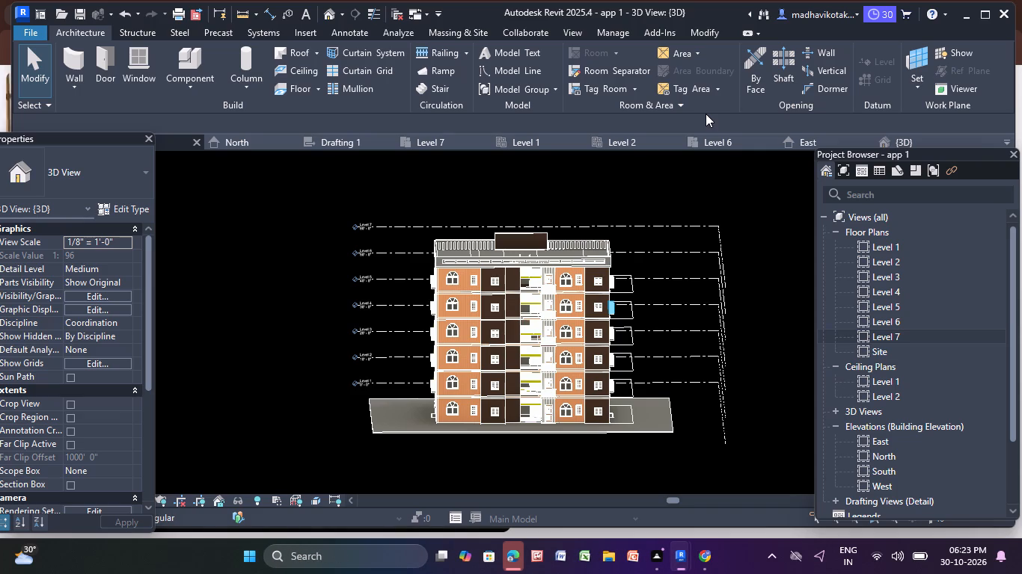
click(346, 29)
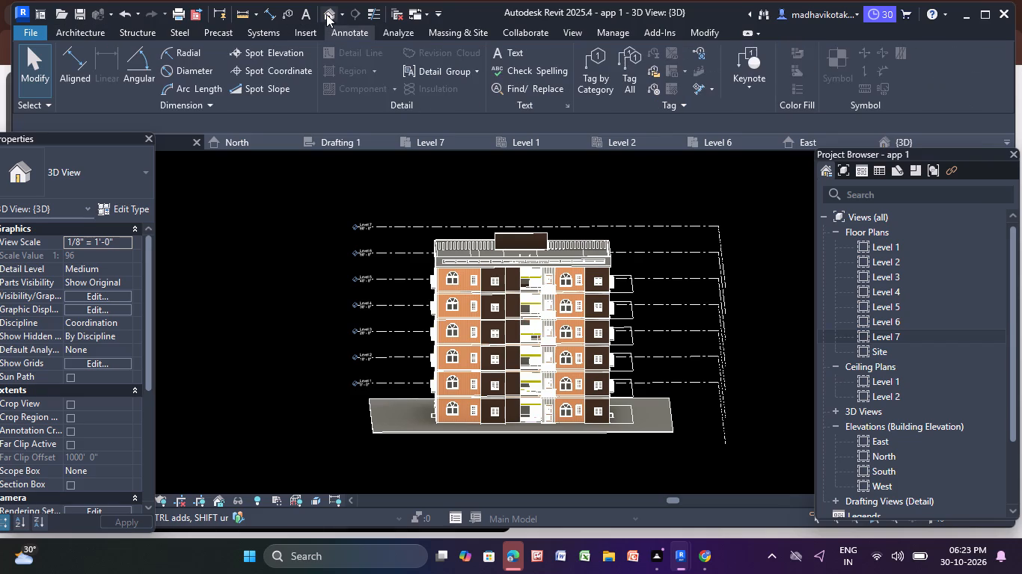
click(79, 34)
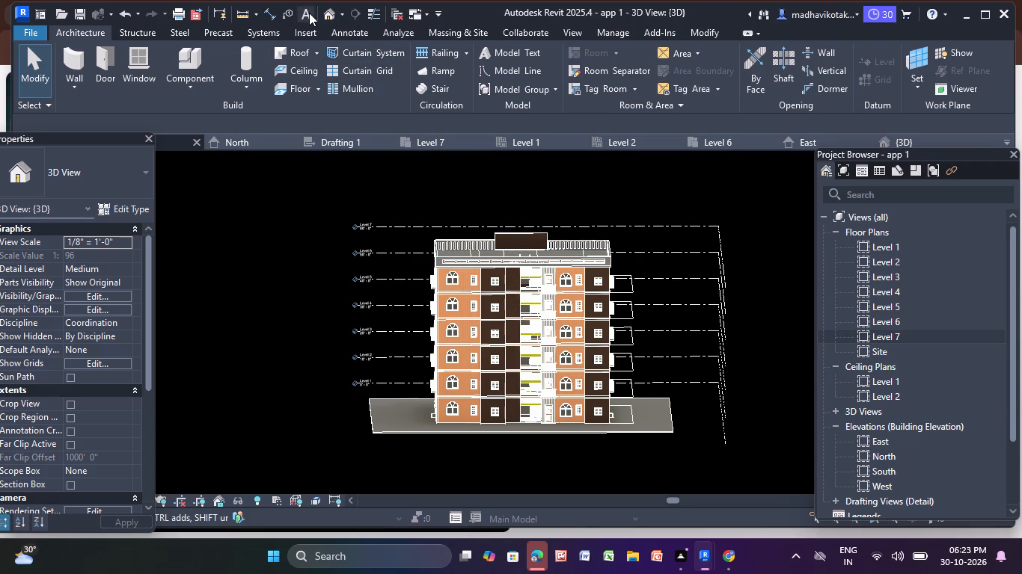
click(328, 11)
Create a Grassland - 16" toposolid on the Level 1 plan with a rectangular boundary matching the existing site outline around the building.
click(450, 28)
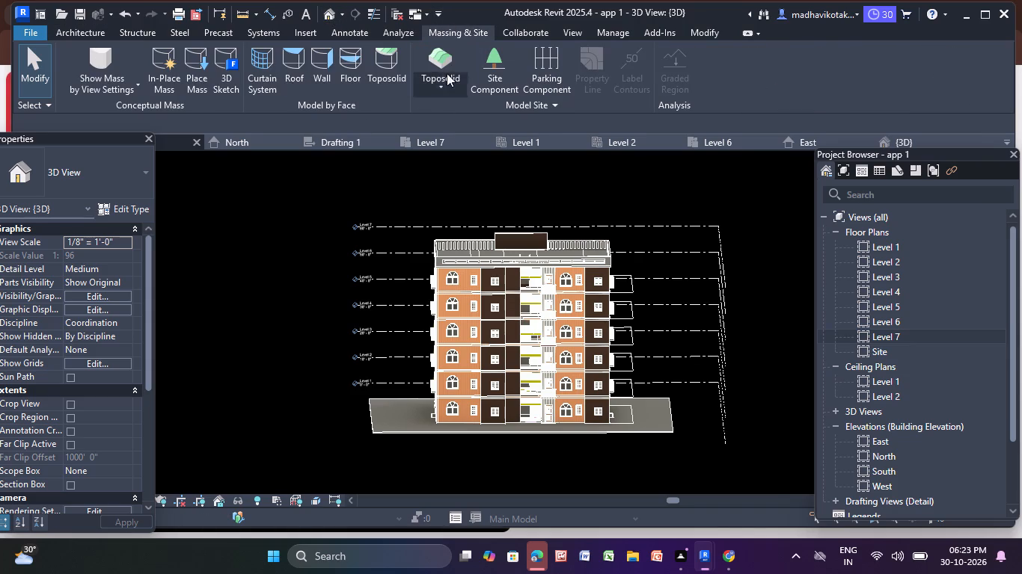
click(438, 57)
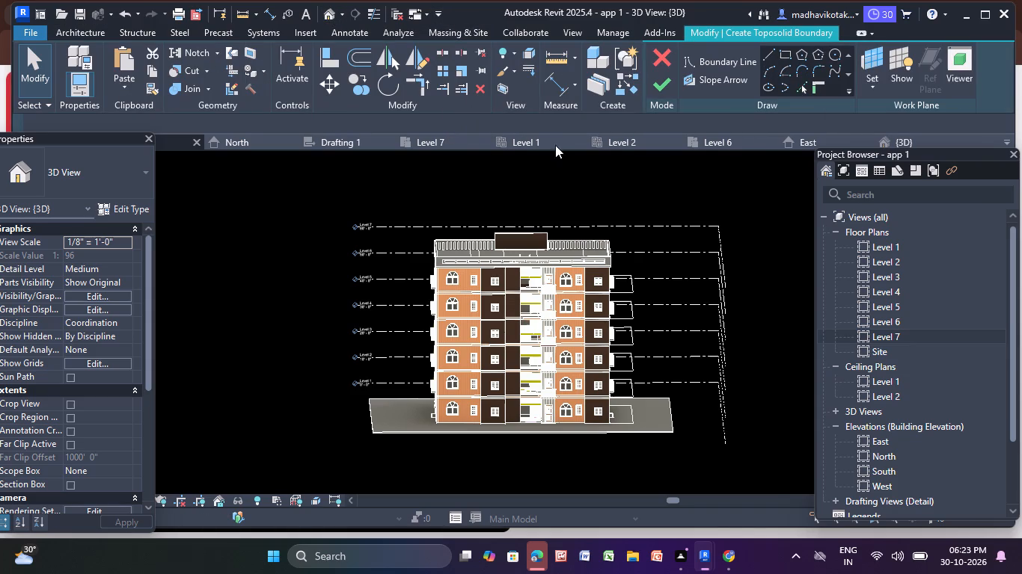
click(787, 54)
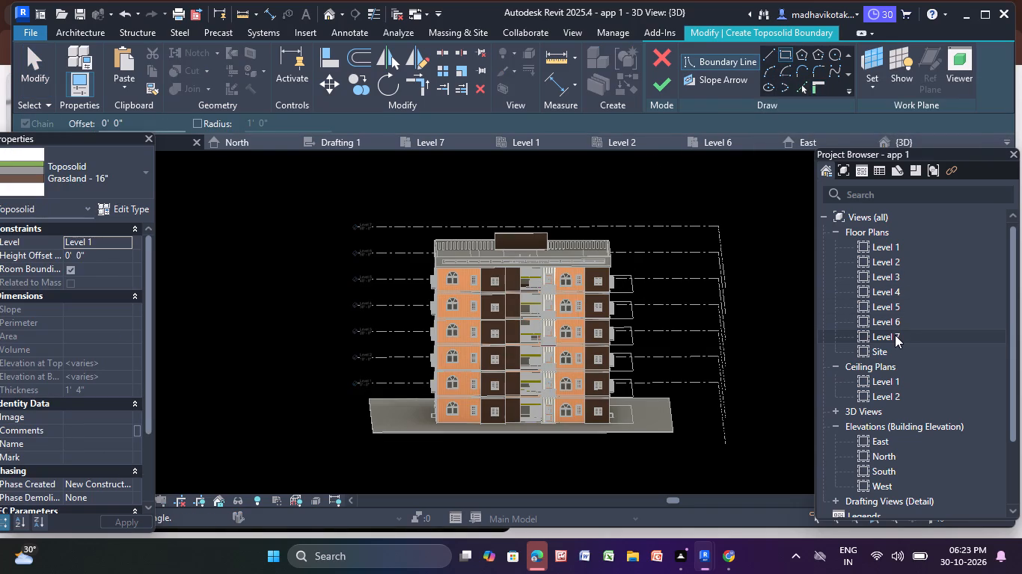
double_click(902, 248)
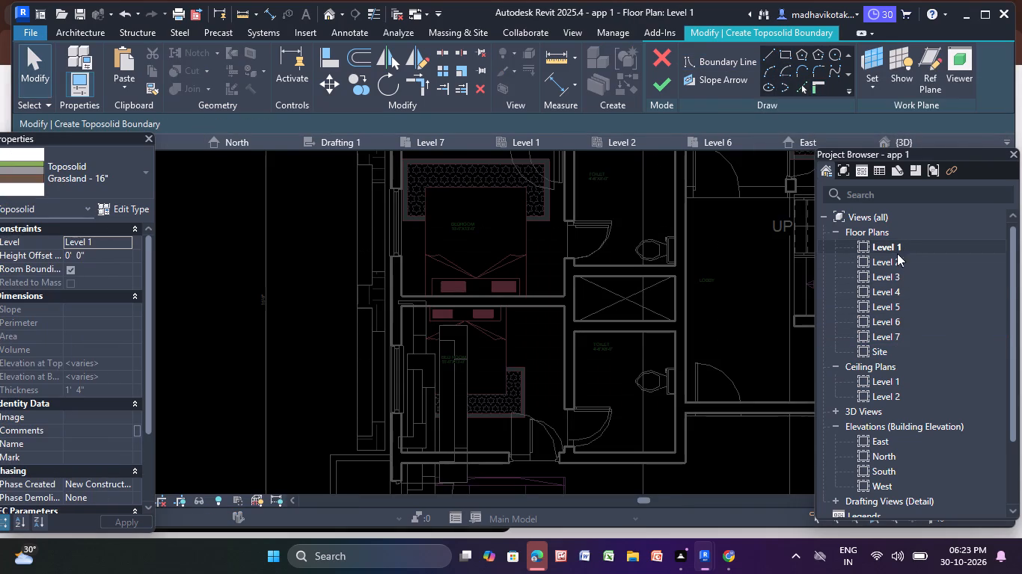
scroll(896, 253, down, 5)
scroll(568, 279, down, 16)
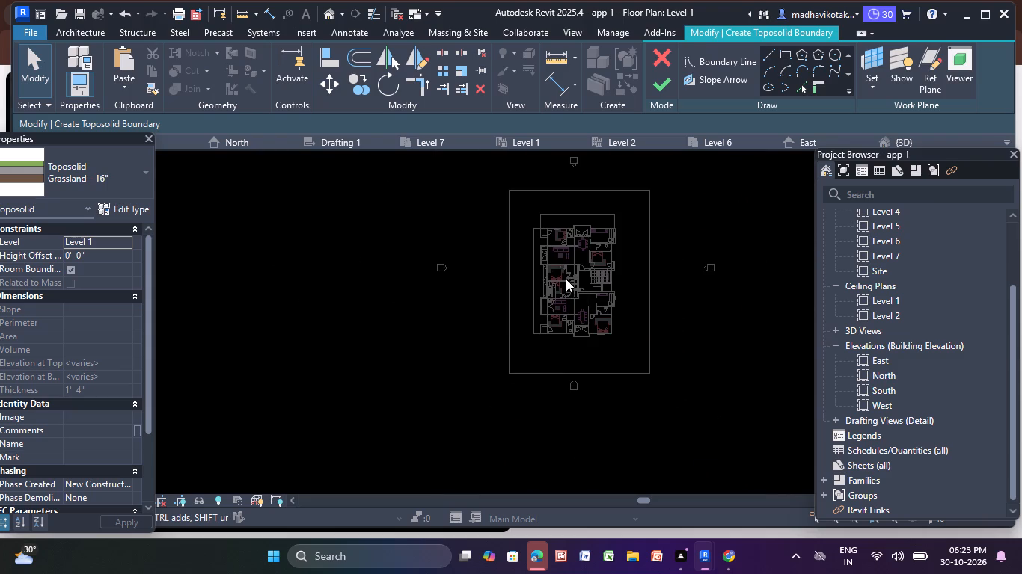
click(790, 54)
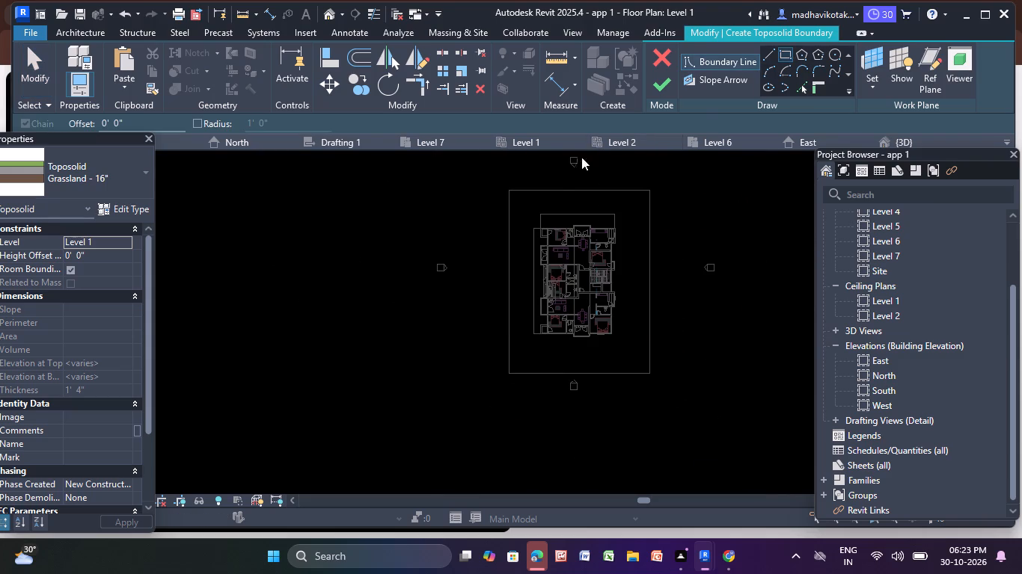
click(508, 188)
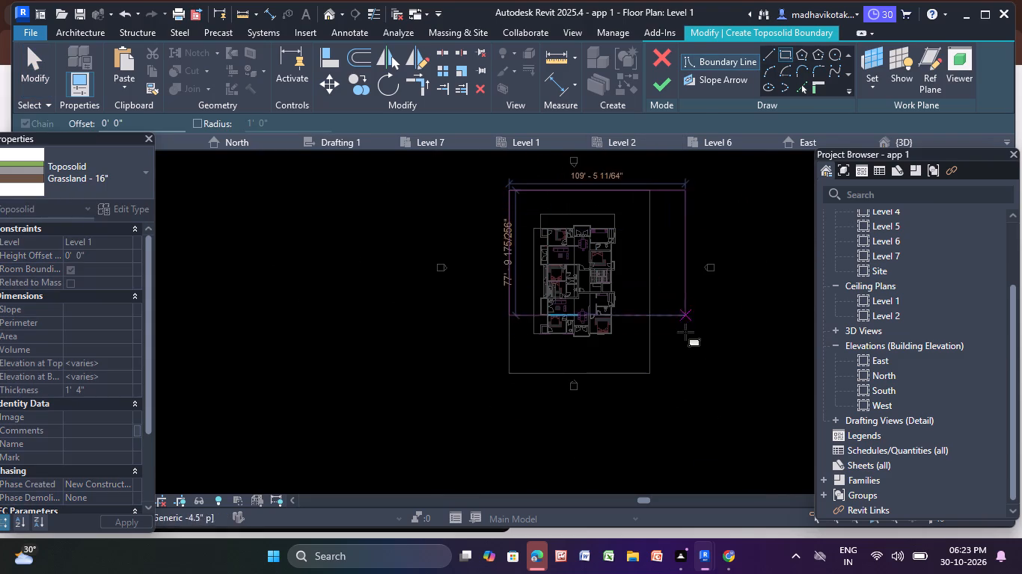
click(651, 374)
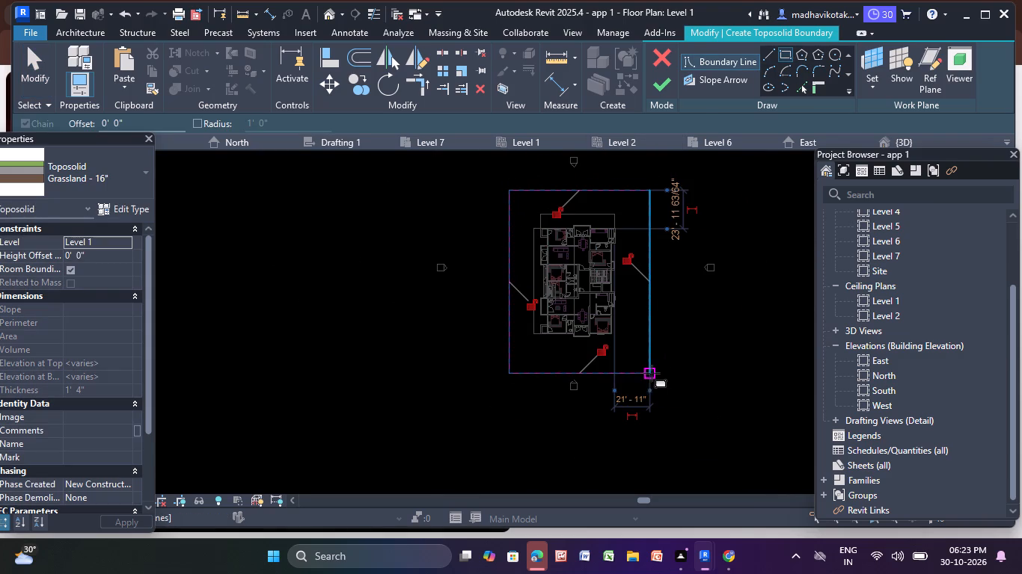
click(664, 85)
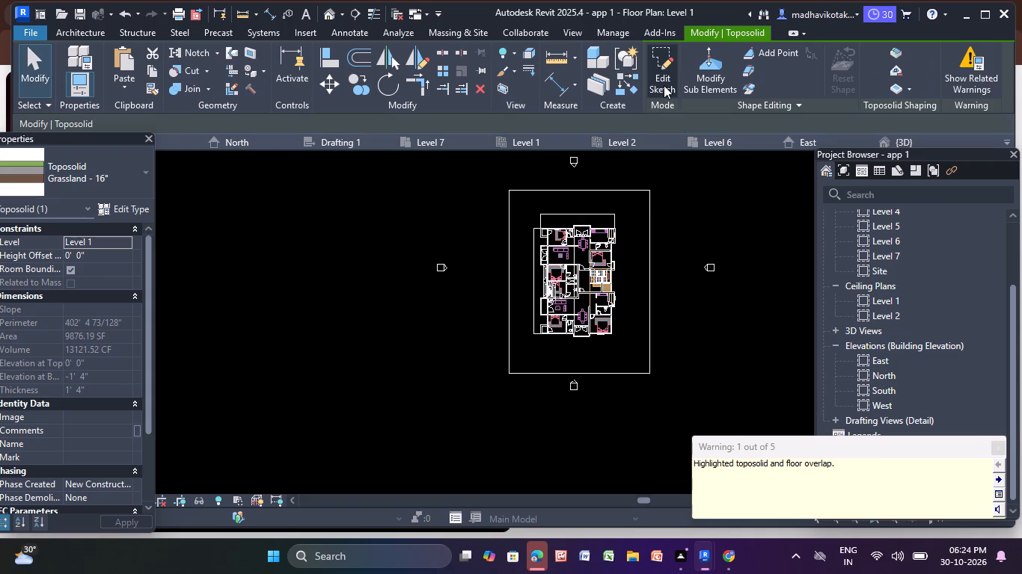
click(355, 342)
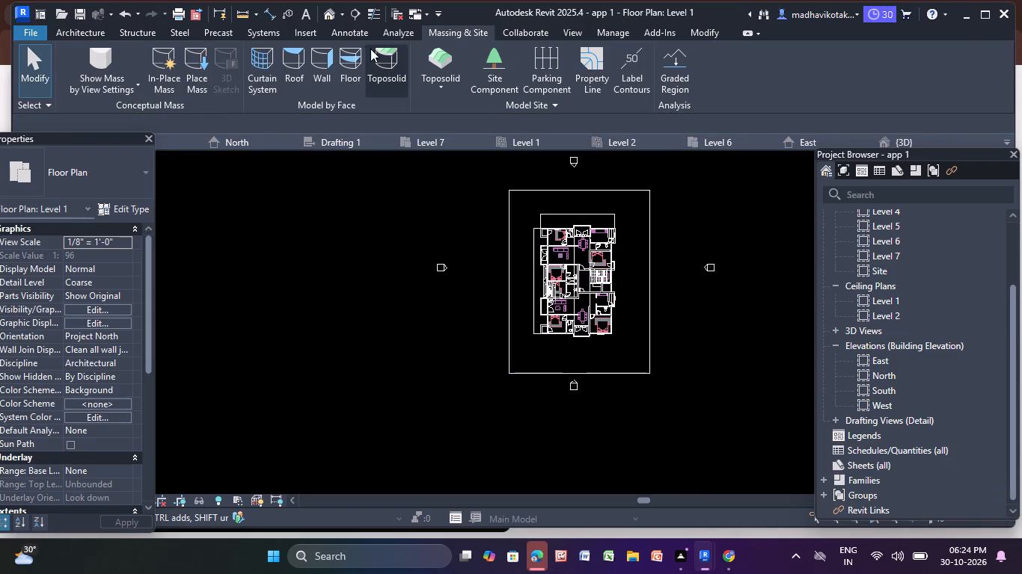
Examine the building and its new ground surface in 3D from all sides, including the roof parapet.
click(331, 12)
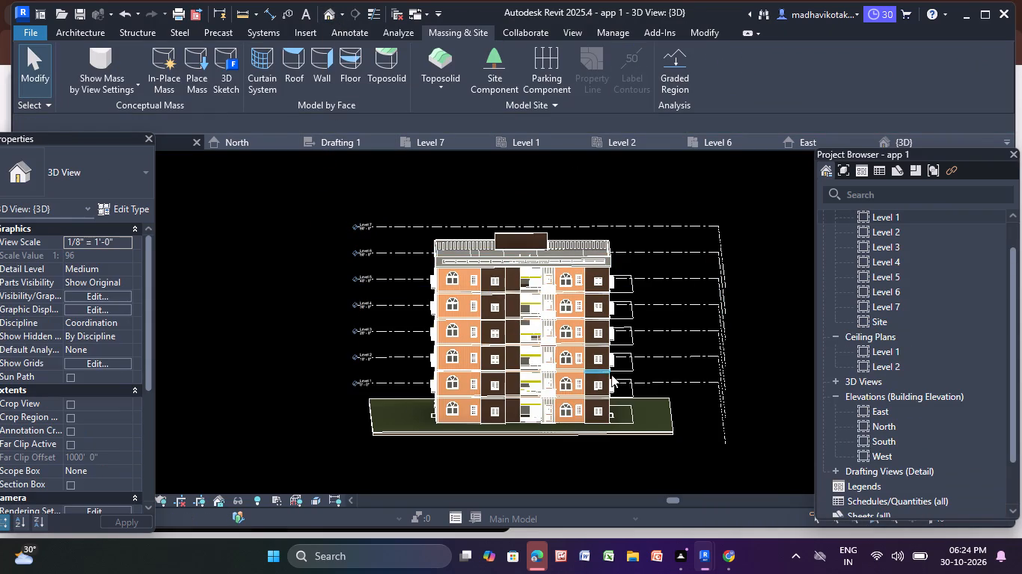
scroll(615, 378, down, 2)
middle_drag(693, 441, 481, 447)
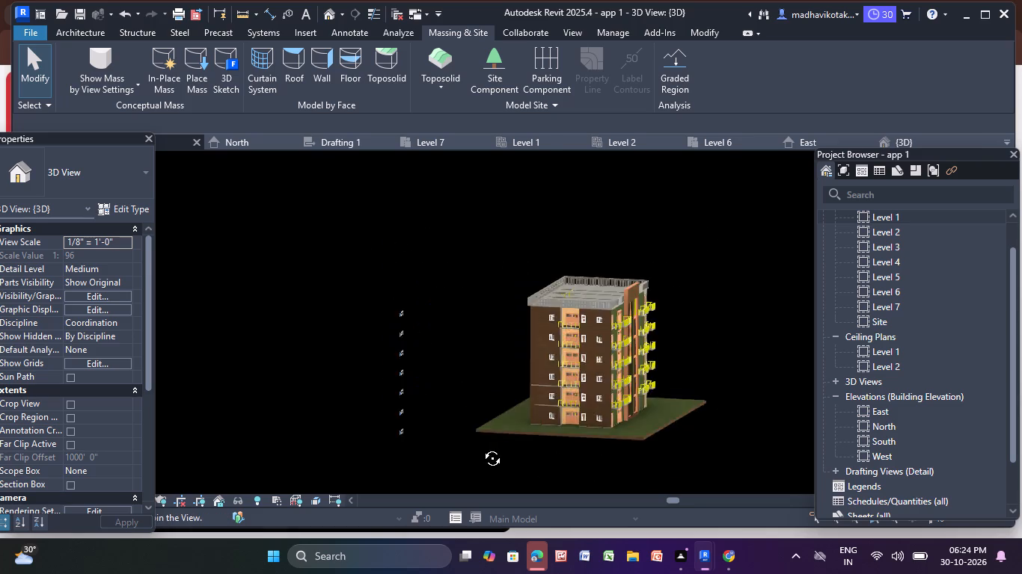
middle_drag(481, 447, 349, 420)
scroll(547, 297, up, 5)
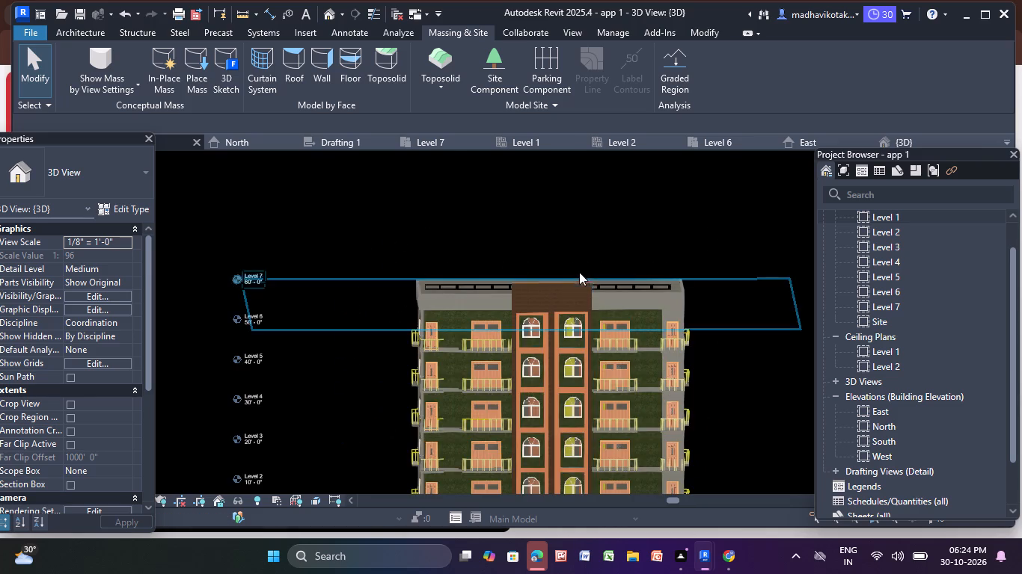
scroll(616, 243, down, 1)
middle_drag(616, 243, 504, 162)
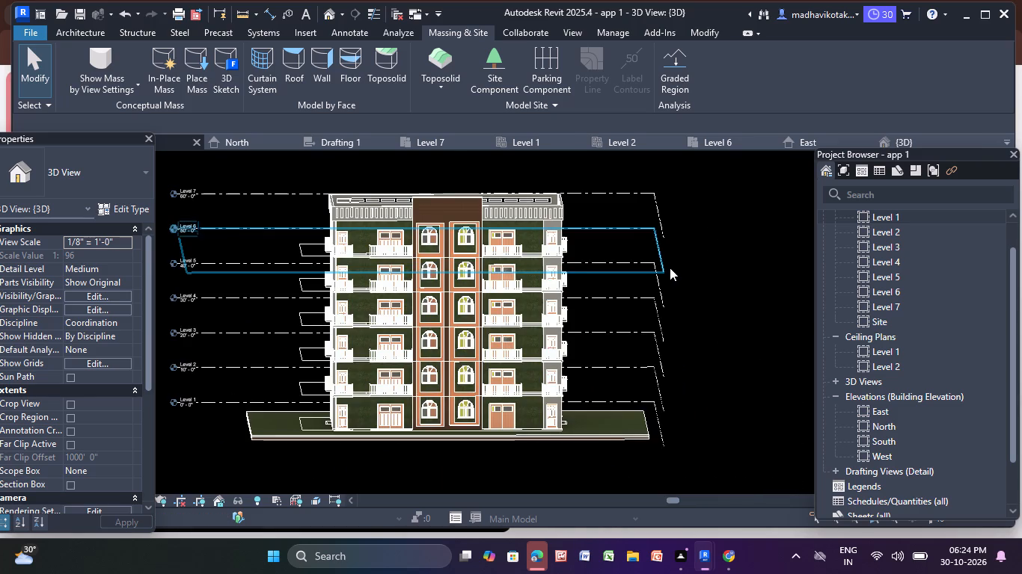
shift+middle_drag(670, 268, 468, 281)
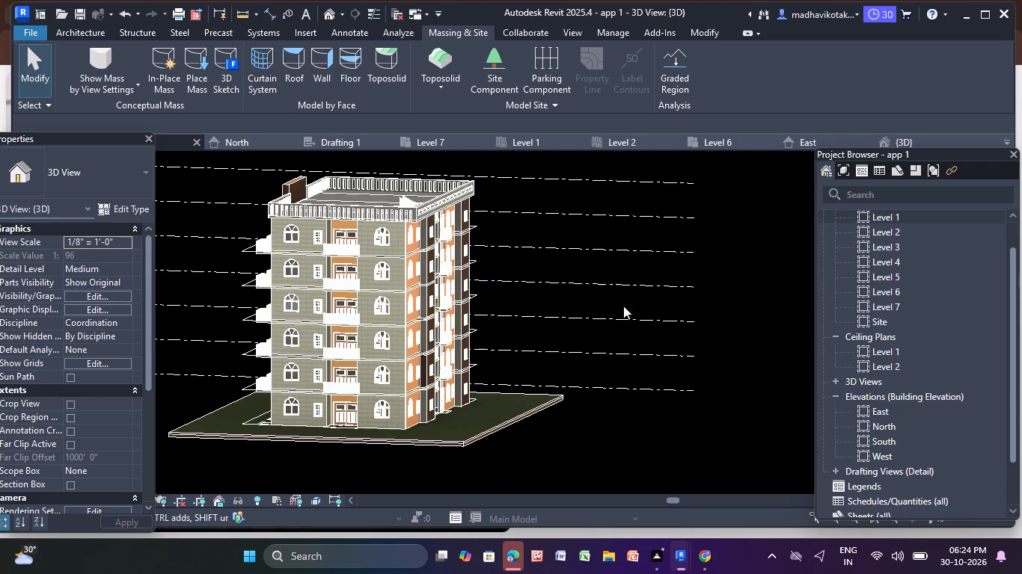
middle_drag(671, 407, 490, 386)
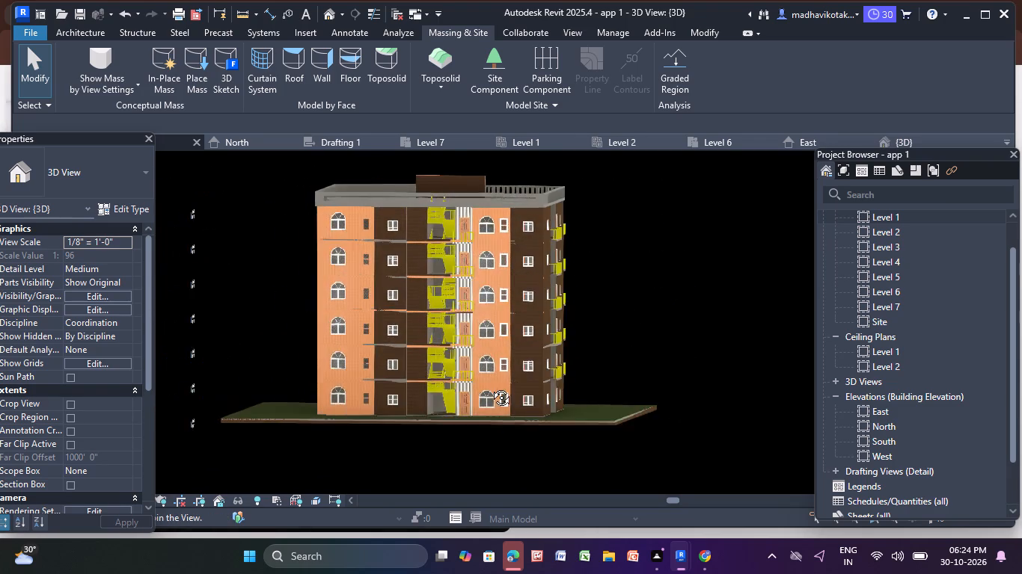
middle_drag(490, 386, 480, 422)
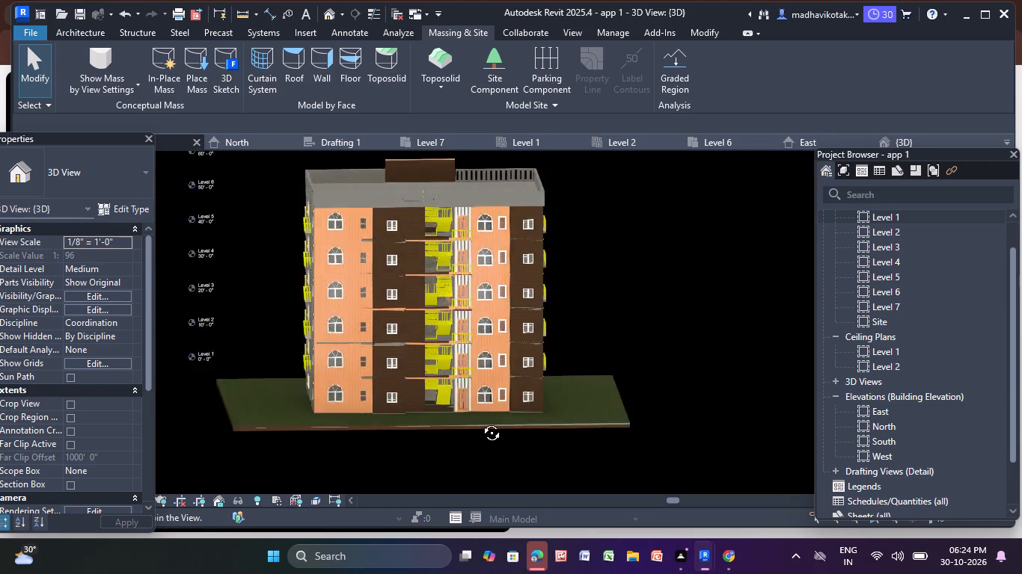
middle_drag(480, 422, 305, 406)
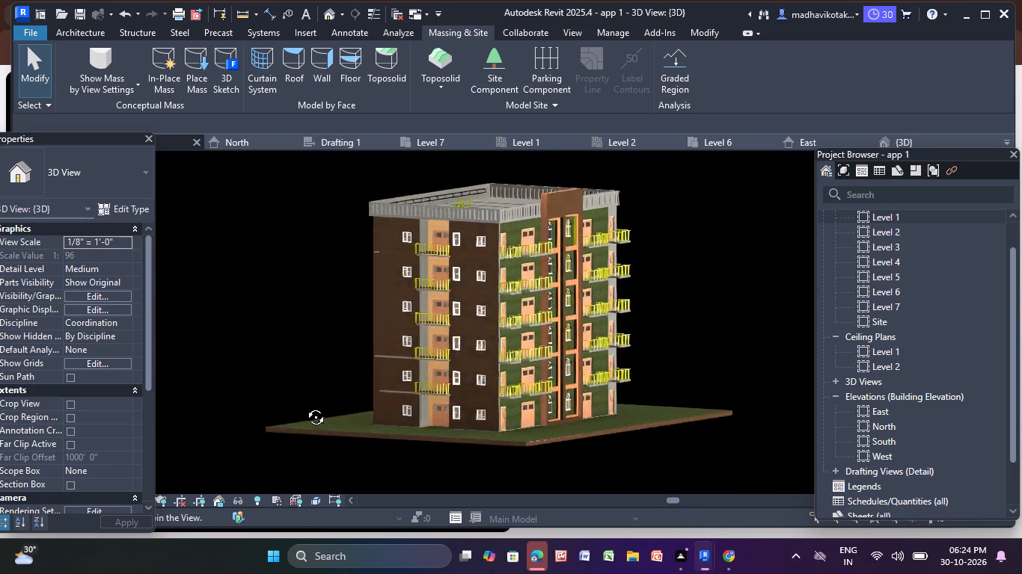
middle_drag(305, 406, 348, 416)
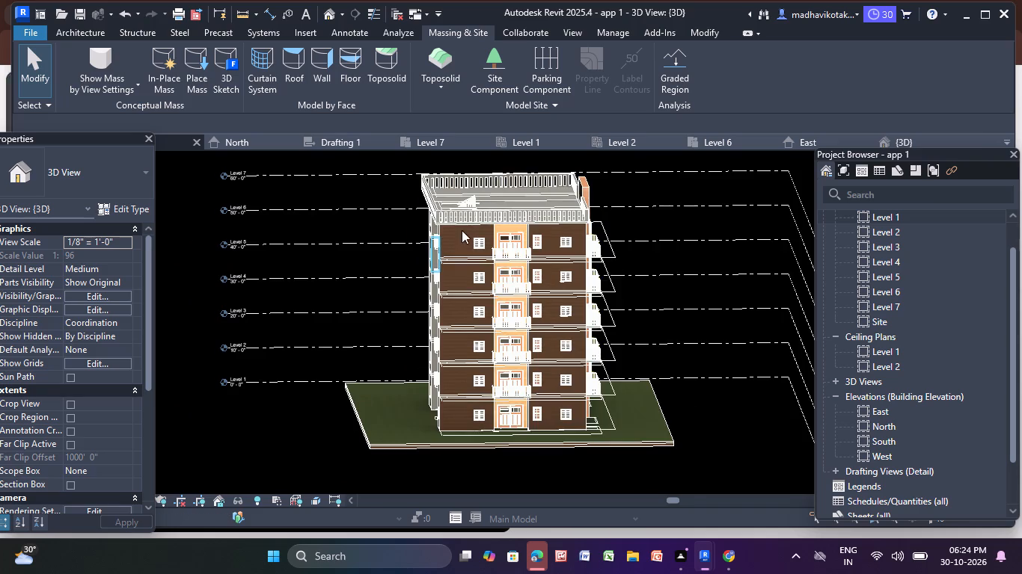
scroll(469, 223, up, 8)
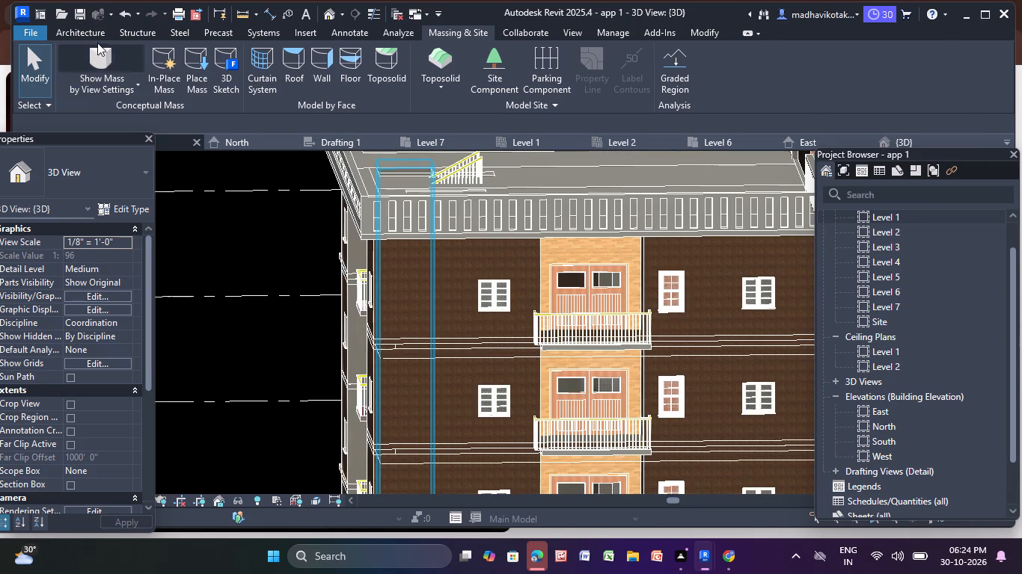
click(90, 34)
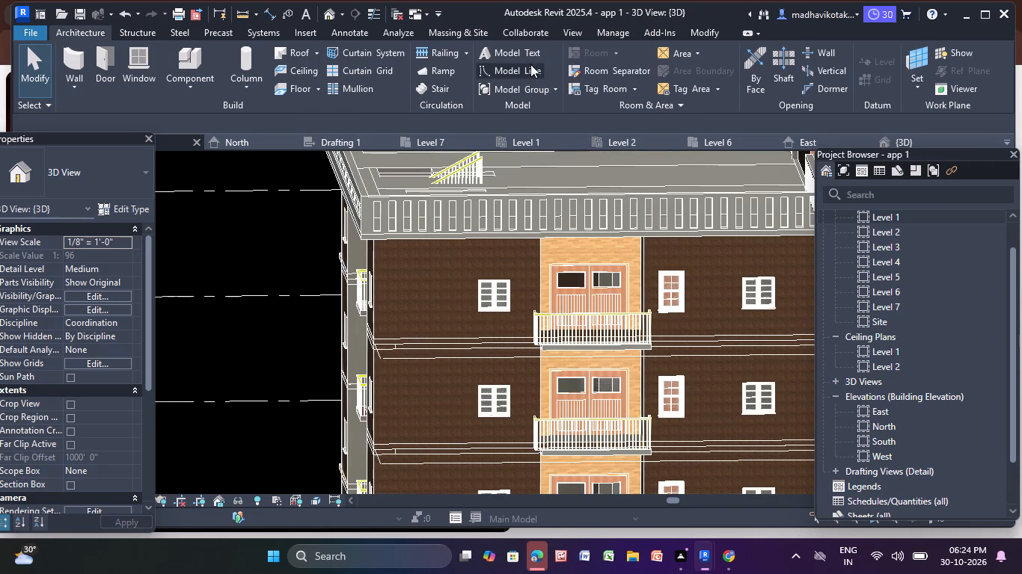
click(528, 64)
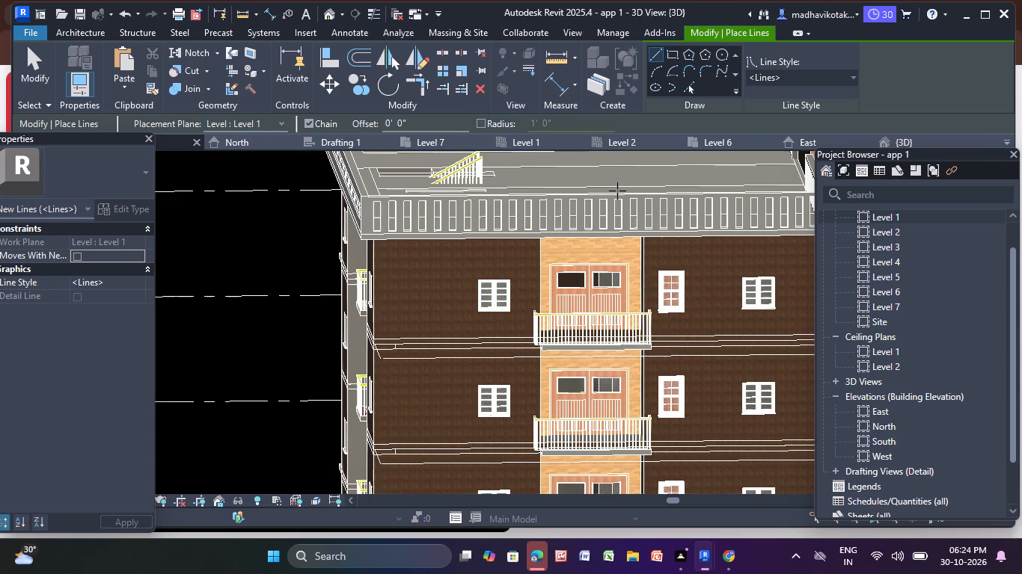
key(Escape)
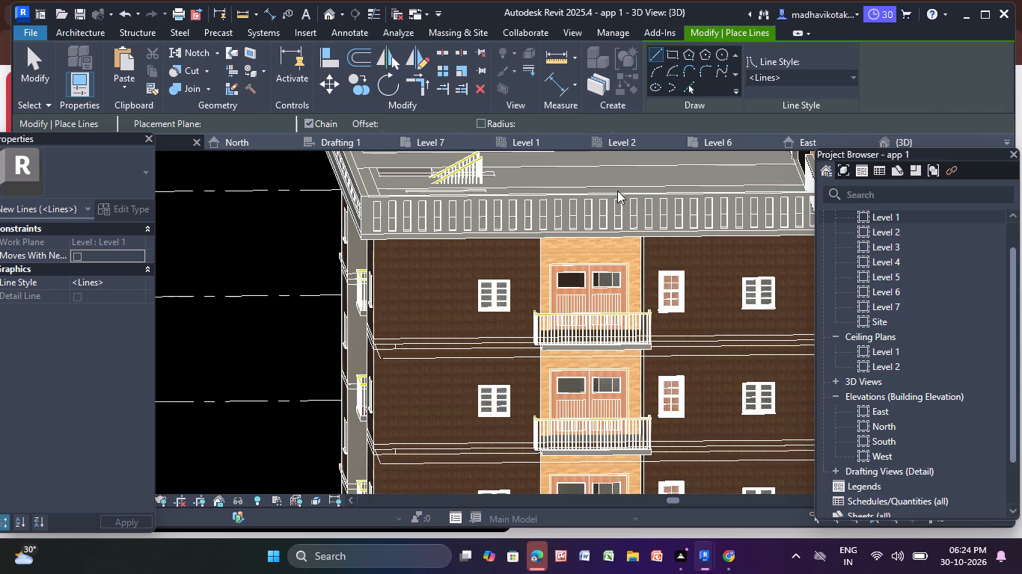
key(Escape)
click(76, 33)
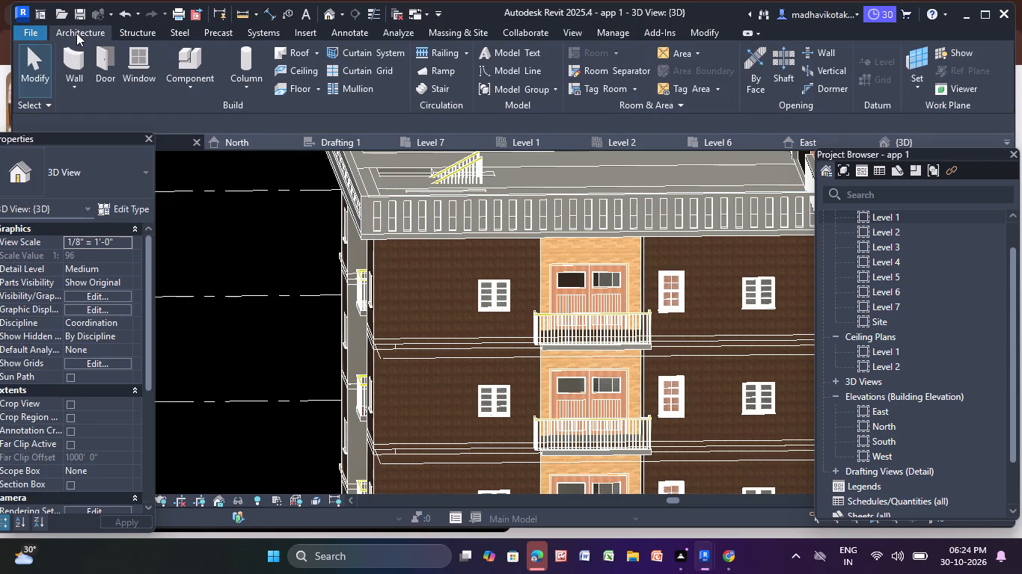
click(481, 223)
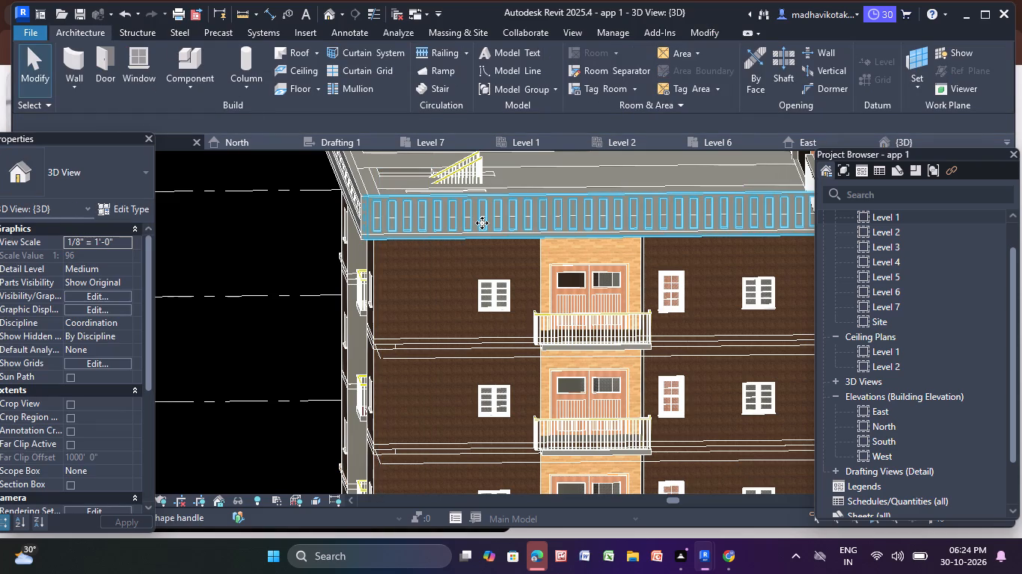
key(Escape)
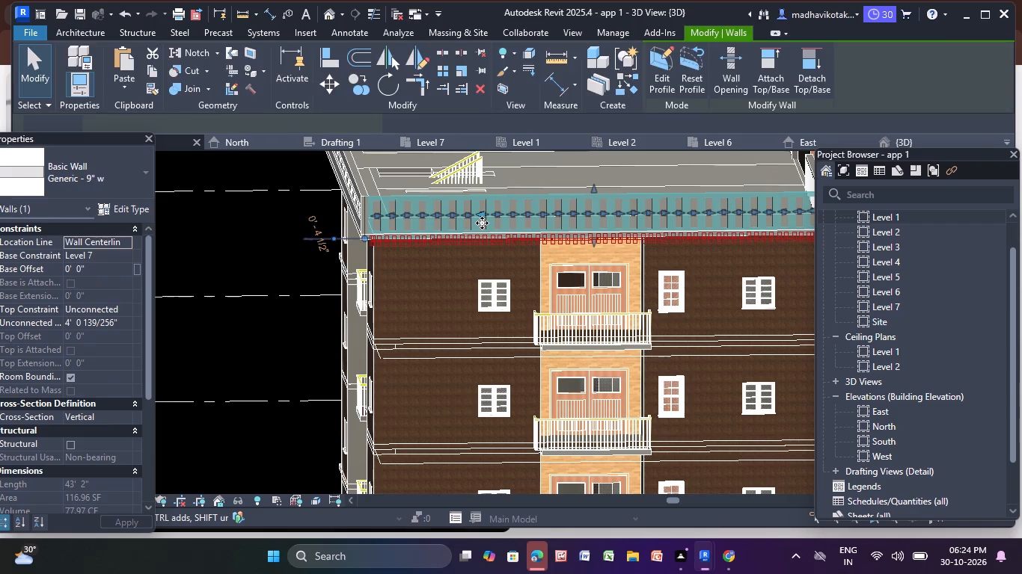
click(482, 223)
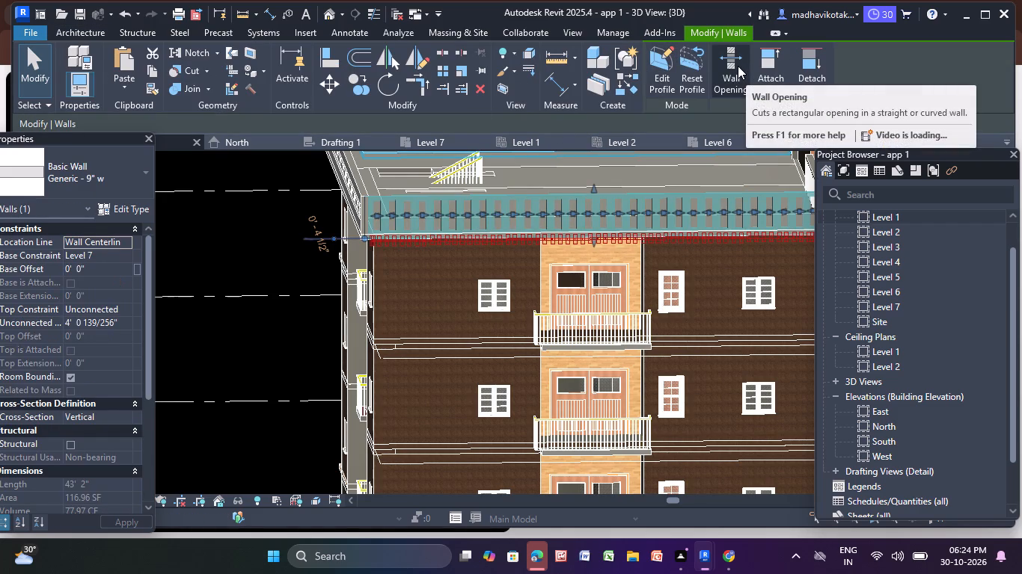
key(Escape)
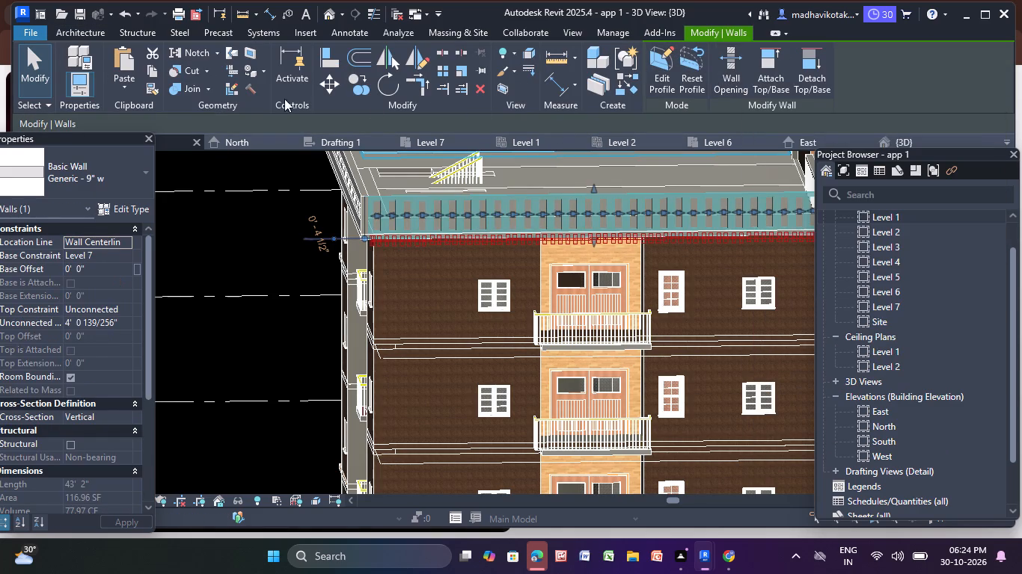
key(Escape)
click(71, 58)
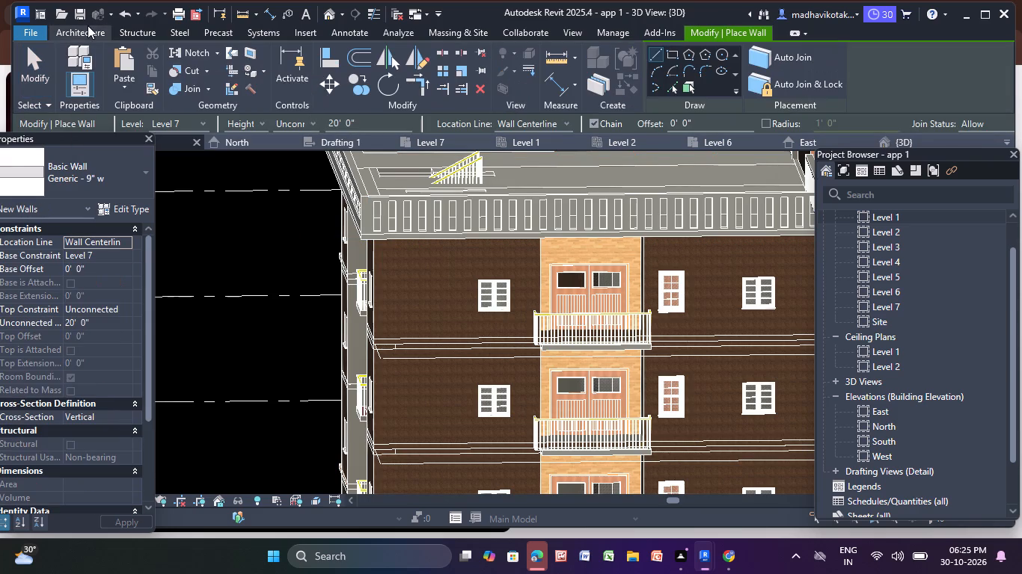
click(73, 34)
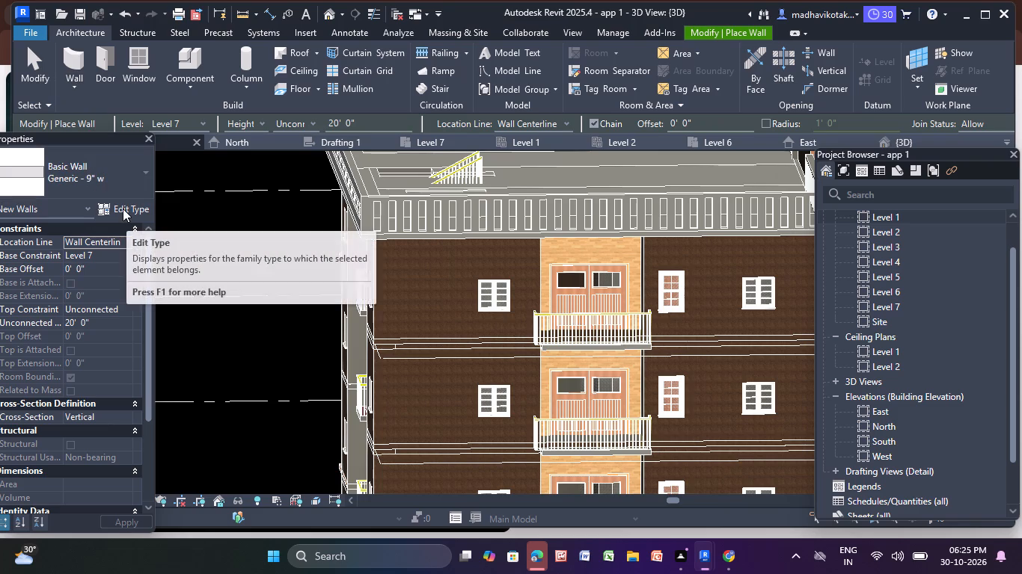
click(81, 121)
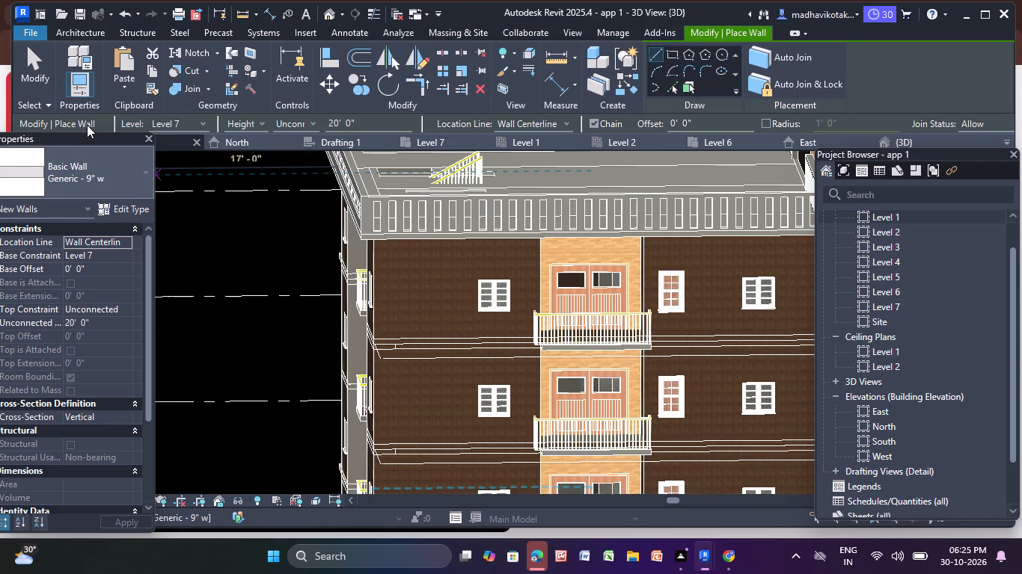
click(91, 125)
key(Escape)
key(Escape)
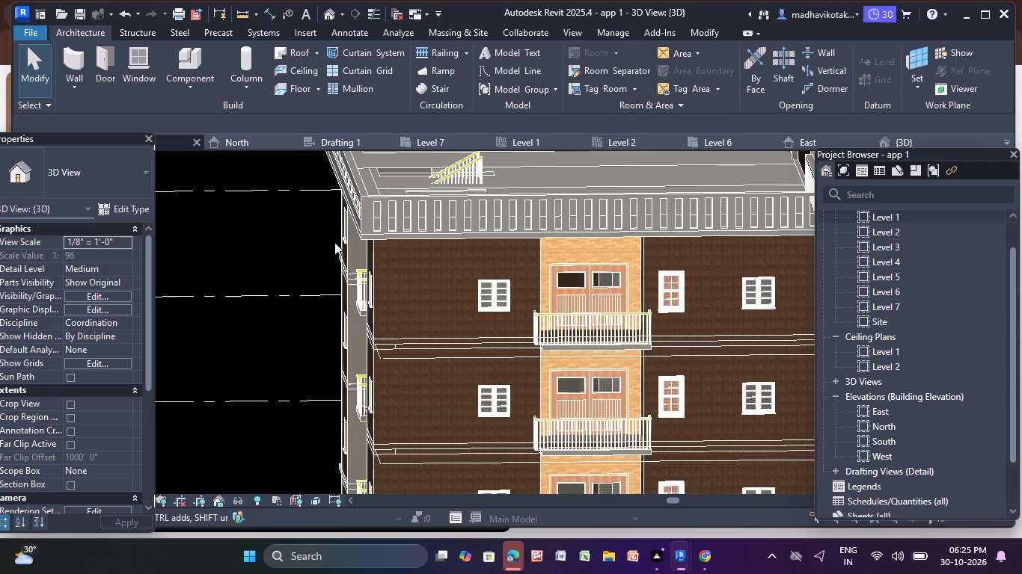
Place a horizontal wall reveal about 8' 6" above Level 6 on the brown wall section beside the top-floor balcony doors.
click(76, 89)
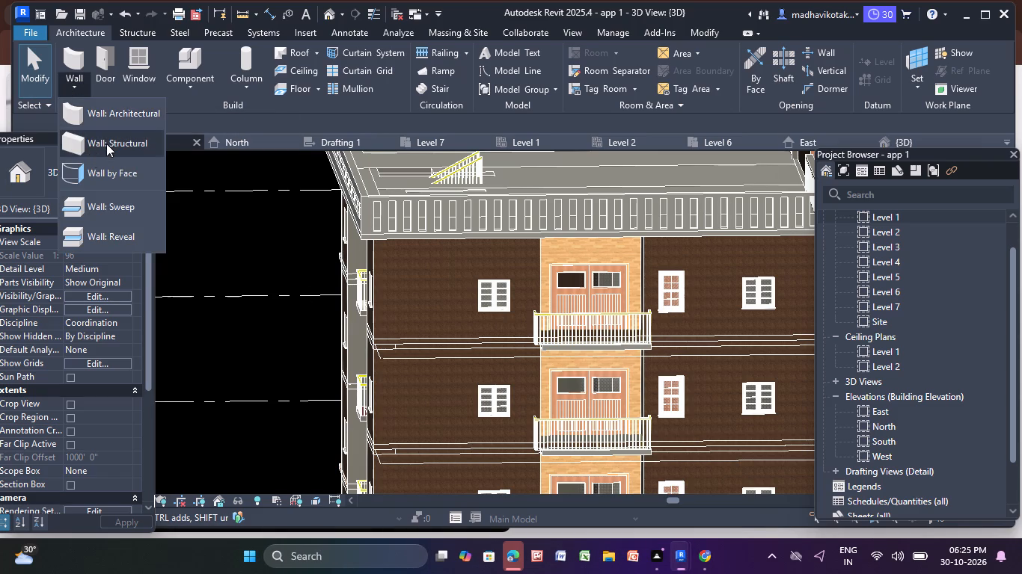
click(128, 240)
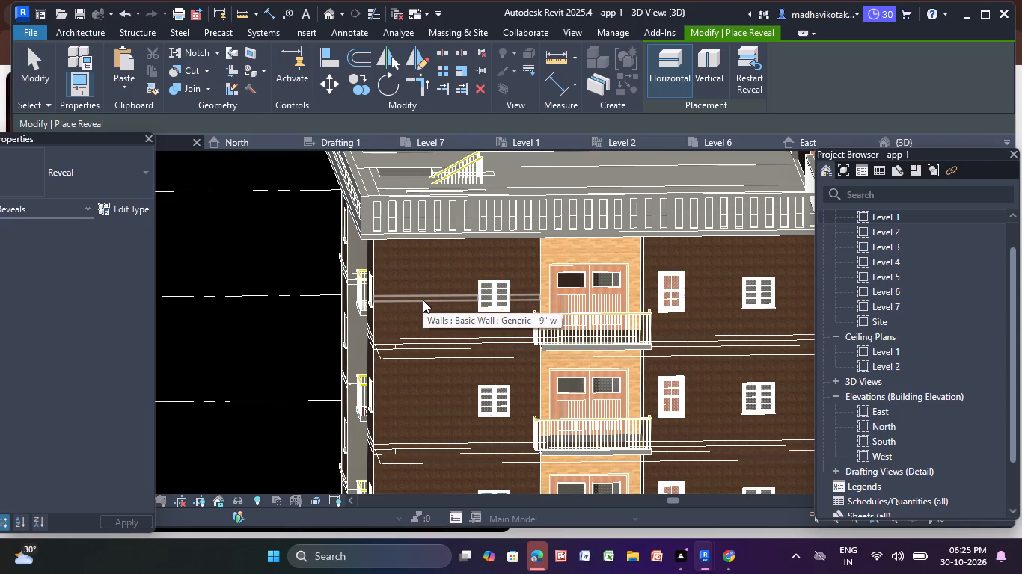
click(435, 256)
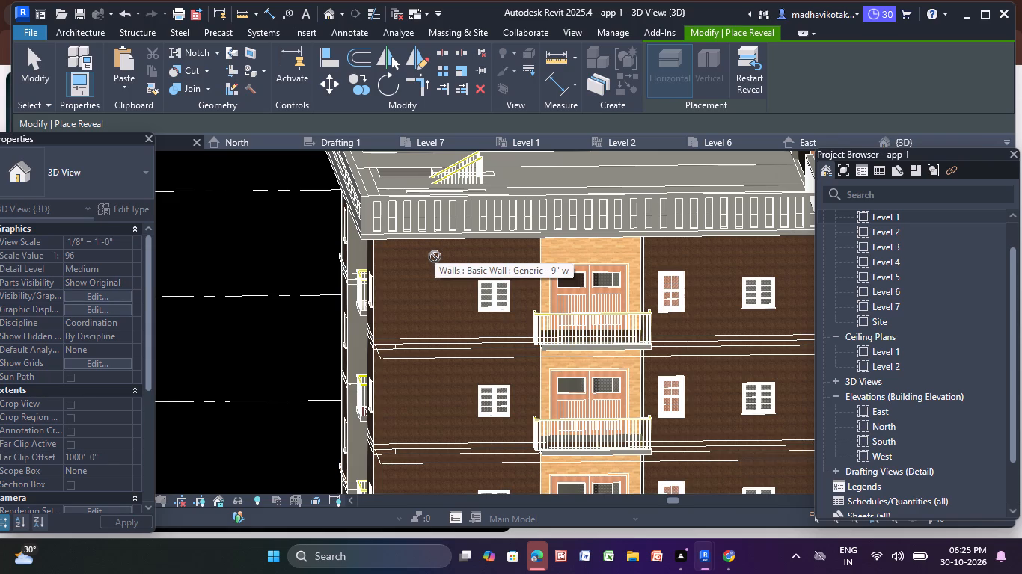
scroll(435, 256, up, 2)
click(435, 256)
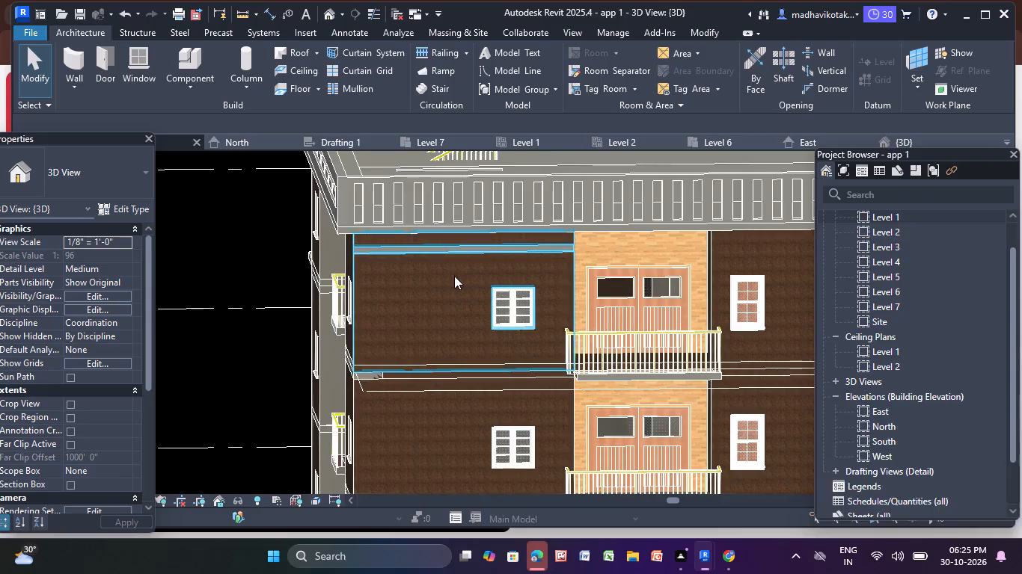
Examine the new reveal's profile at the wall corner and its appearance on the facade beneath the roof parapet.
scroll(429, 328, up, 1)
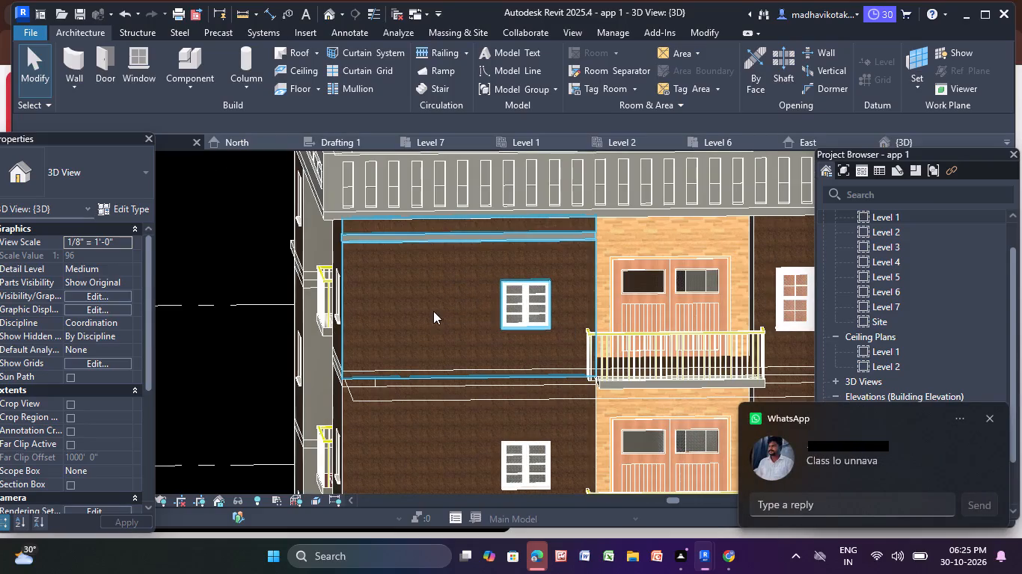
middle_drag(433, 311, 474, 377)
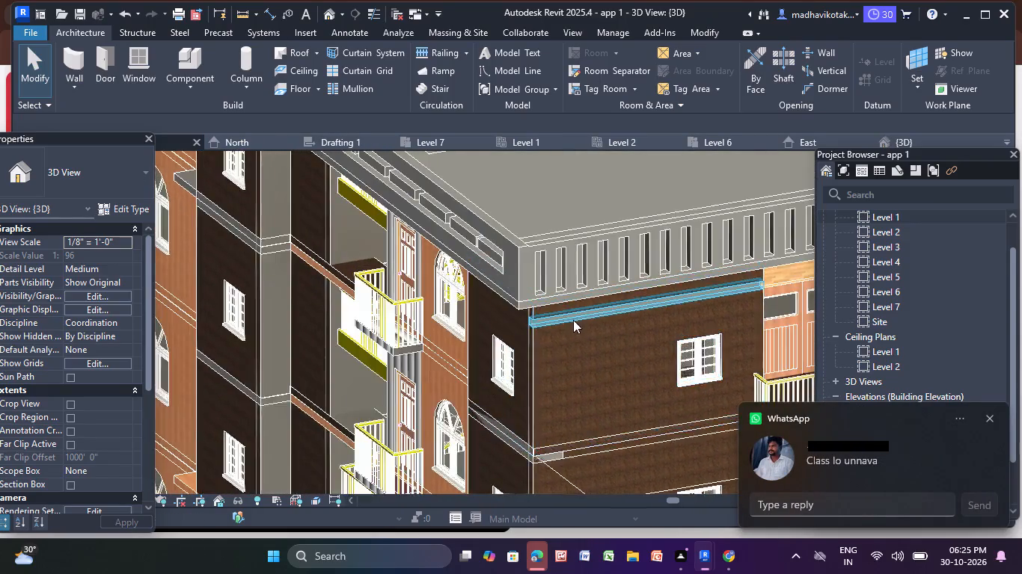
scroll(572, 320, up, 9)
scroll(510, 339, up, 5)
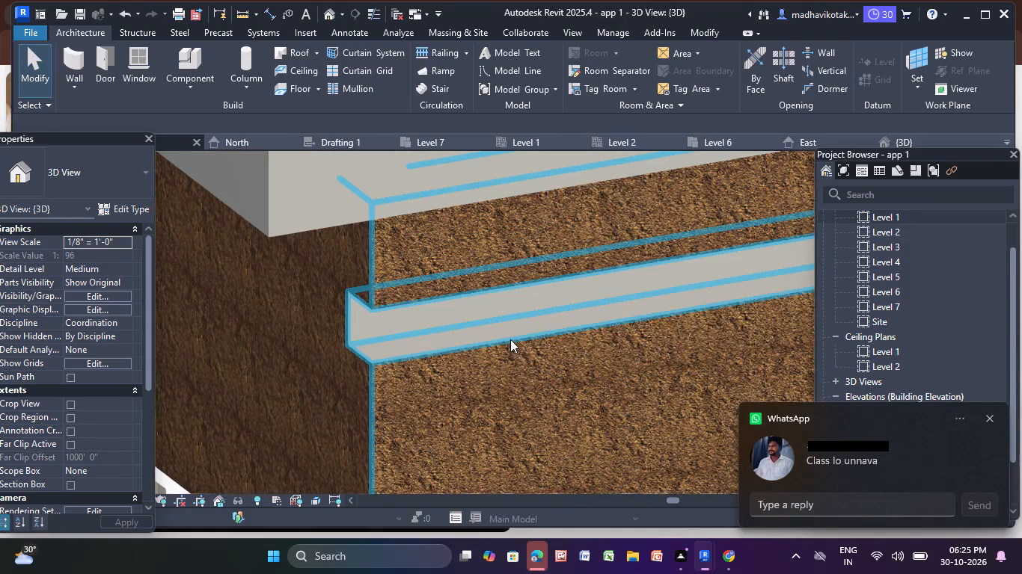
scroll(510, 339, up, 5)
scroll(417, 288, up, 5)
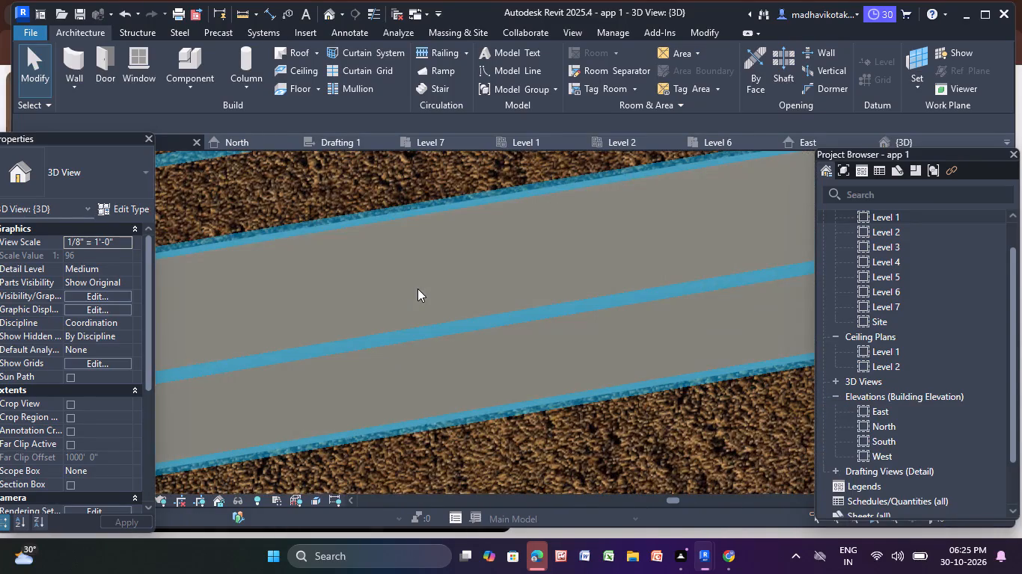
scroll(417, 288, up, 10)
scroll(417, 288, down, 20)
scroll(417, 288, down, 2)
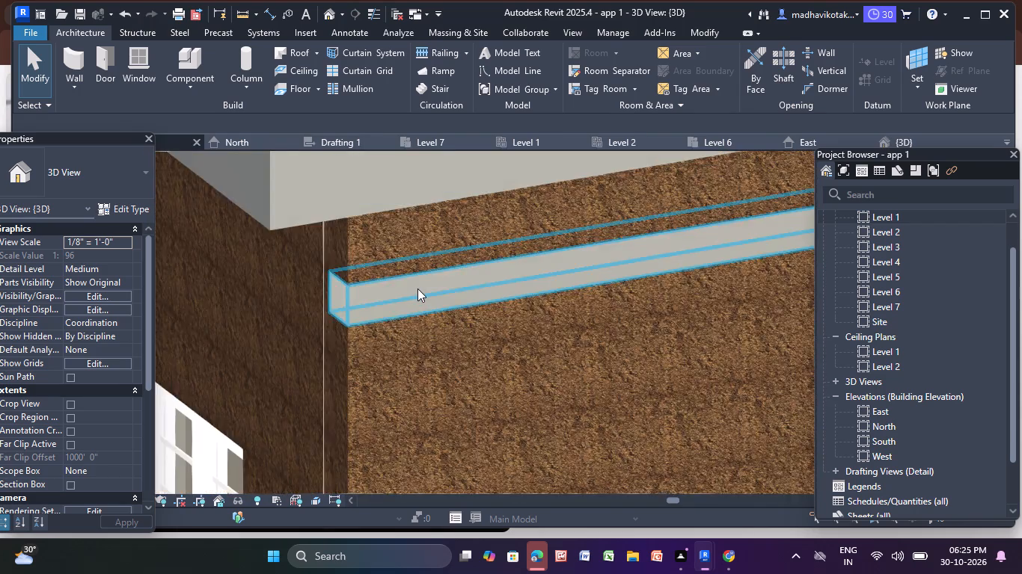
scroll(417, 288, down, 13)
middle_drag(508, 377, 344, 305)
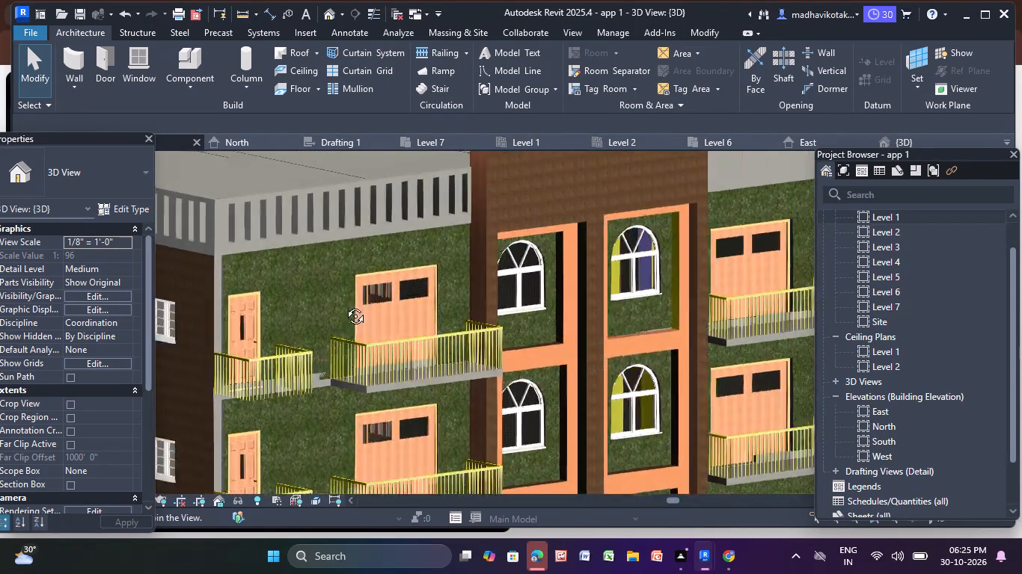
middle_drag(344, 305, 473, 338)
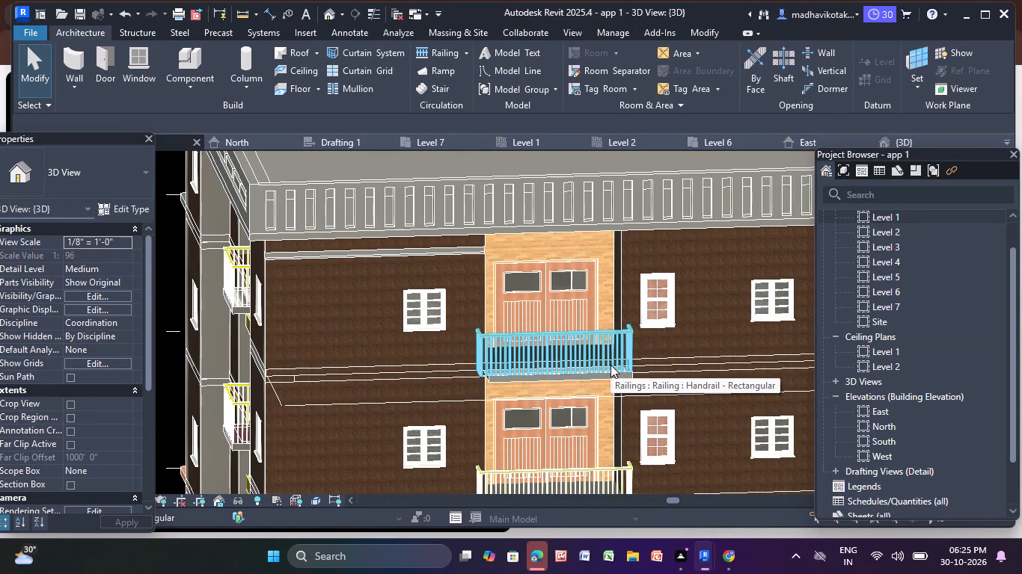
scroll(611, 365, down, 6)
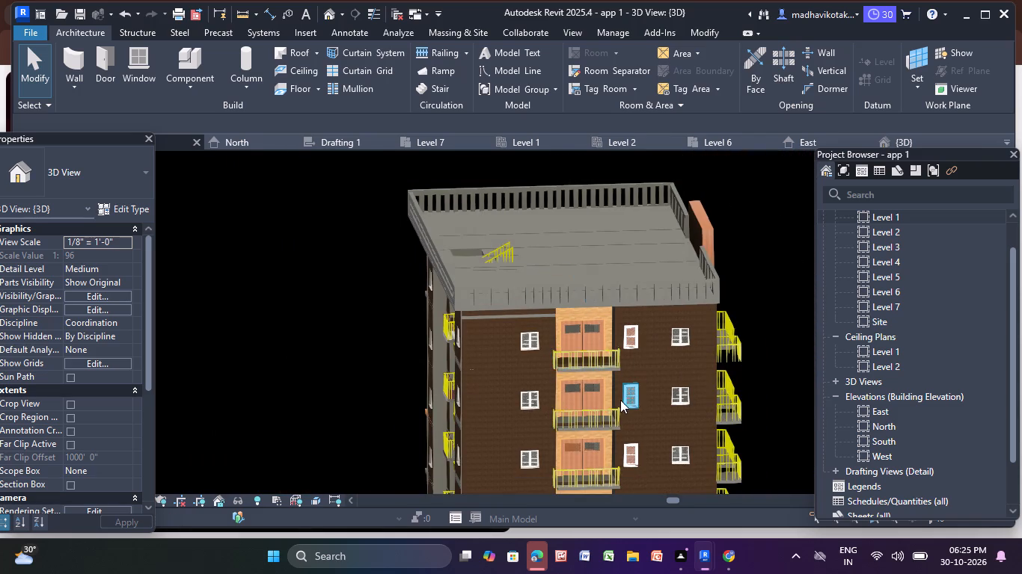
middle_drag(619, 401, 607, 357)
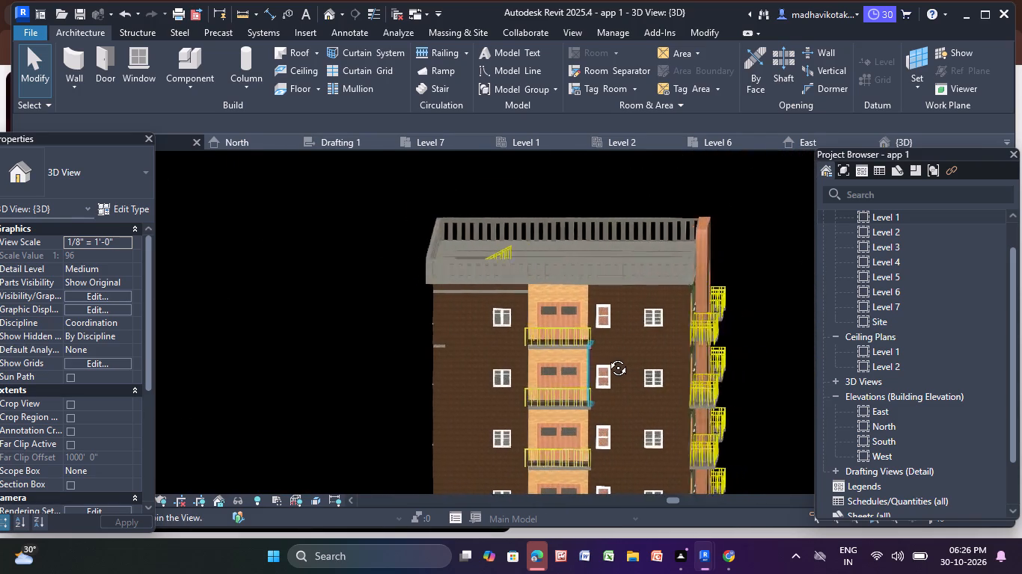
middle_drag(607, 357, 613, 355)
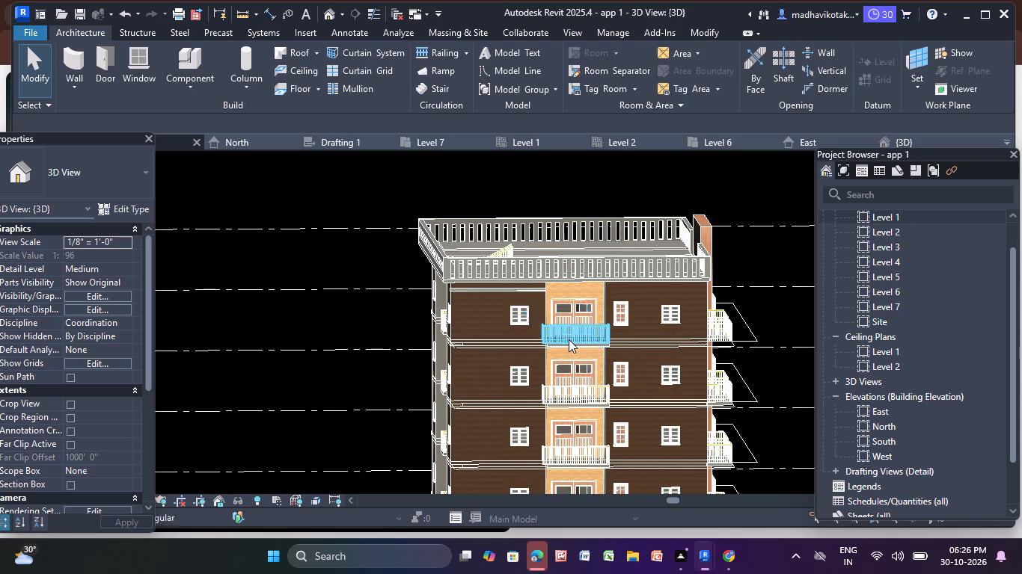
middle_drag(453, 306, 446, 291)
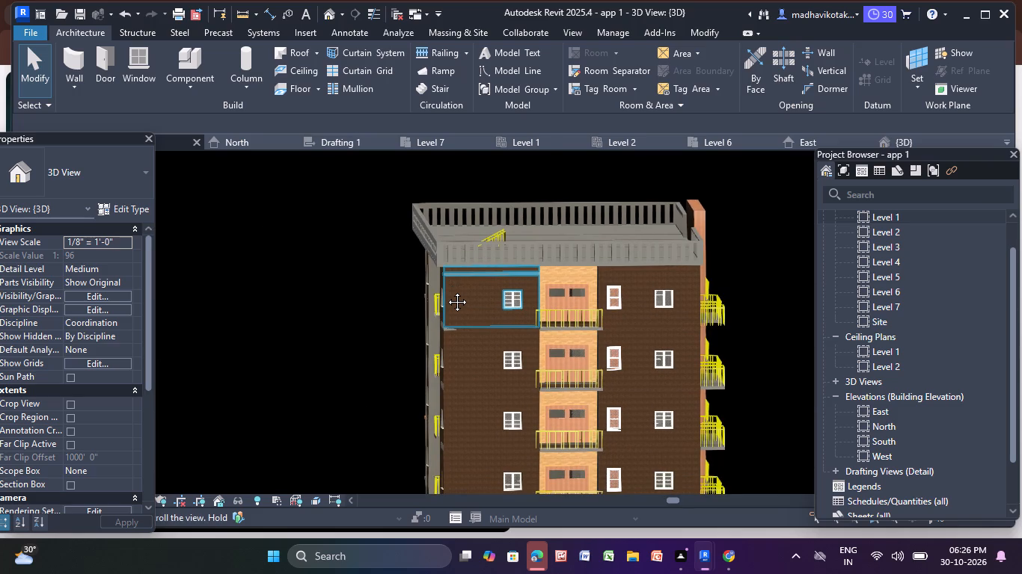
middle_drag(446, 291, 448, 266)
scroll(448, 266, up, 3)
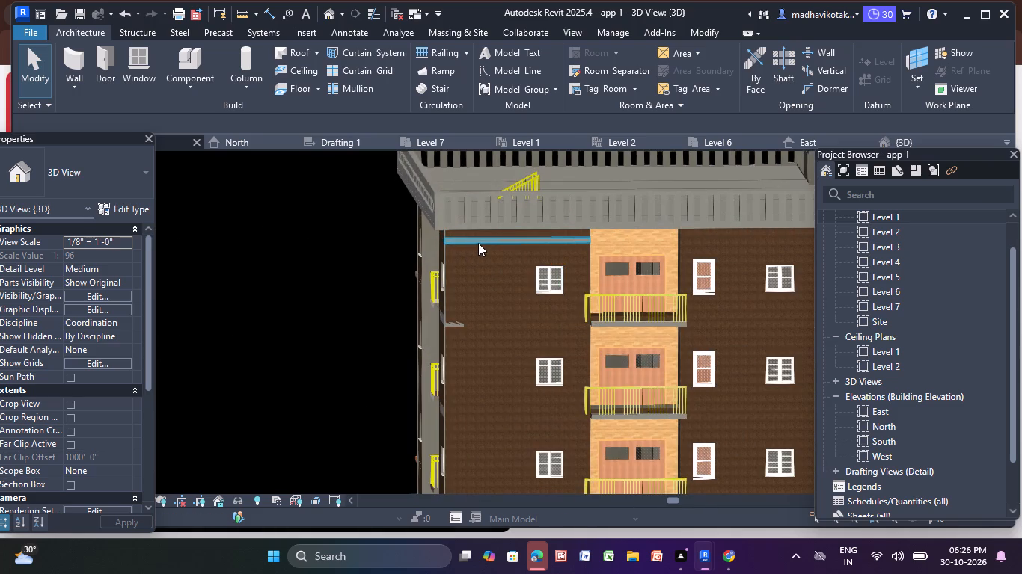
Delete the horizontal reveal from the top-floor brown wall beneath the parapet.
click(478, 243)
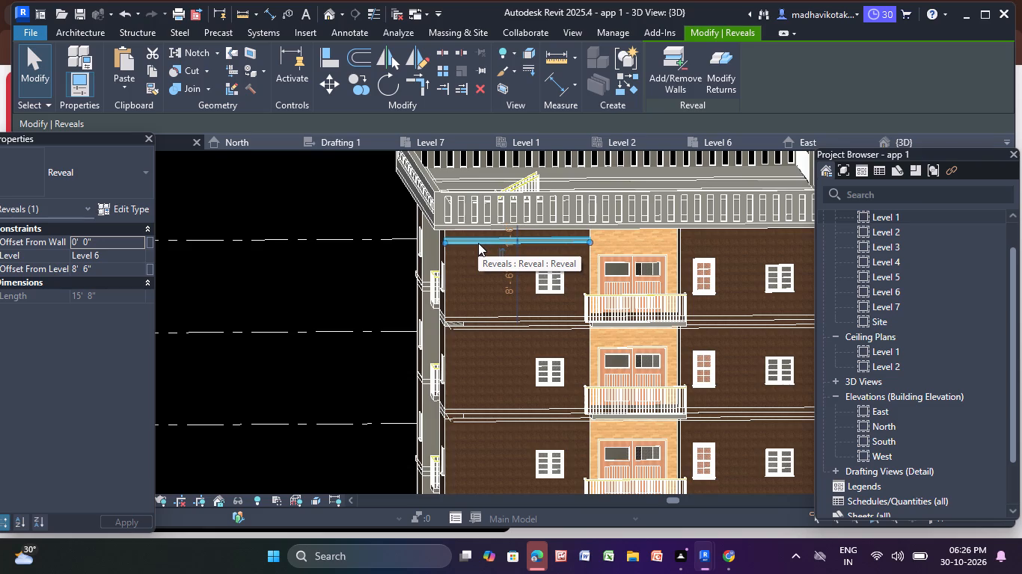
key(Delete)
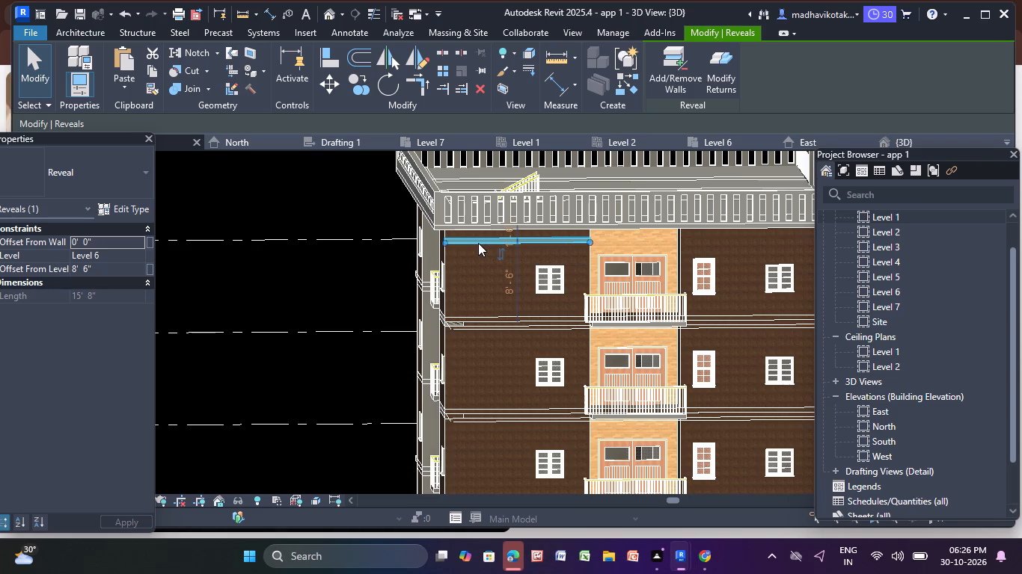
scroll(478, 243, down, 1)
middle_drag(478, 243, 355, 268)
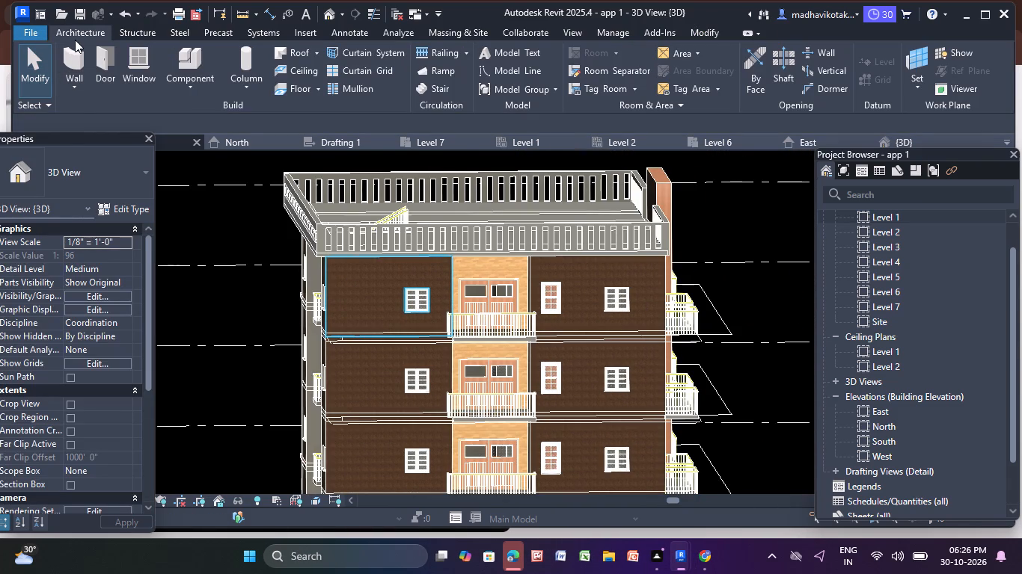
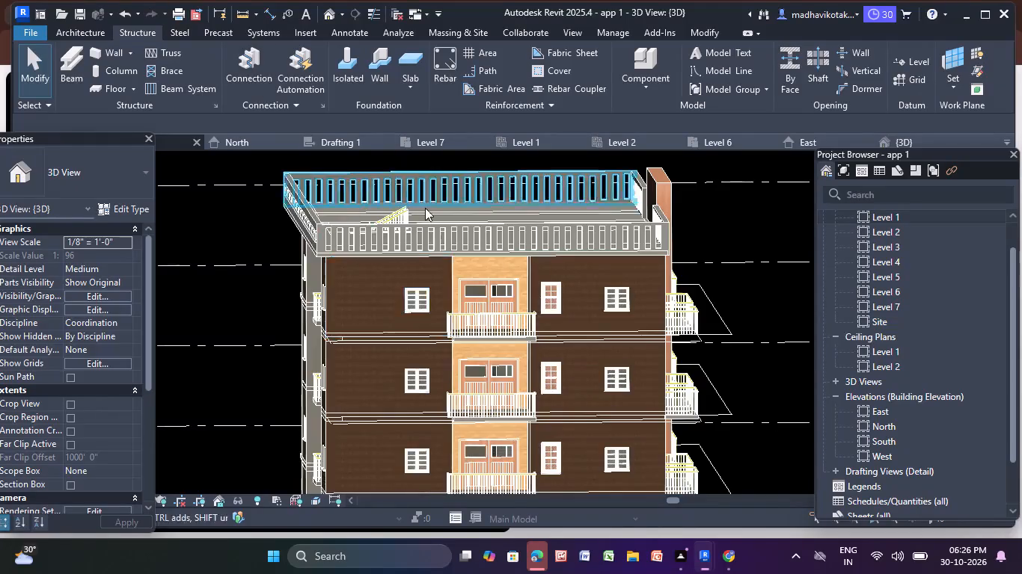
Place a vertical wall reveal at the edge of the brown window wall where it meets the light wood-finished balcony door bay.
scroll(451, 243, down, 4)
middle_drag(525, 331, 479, 271)
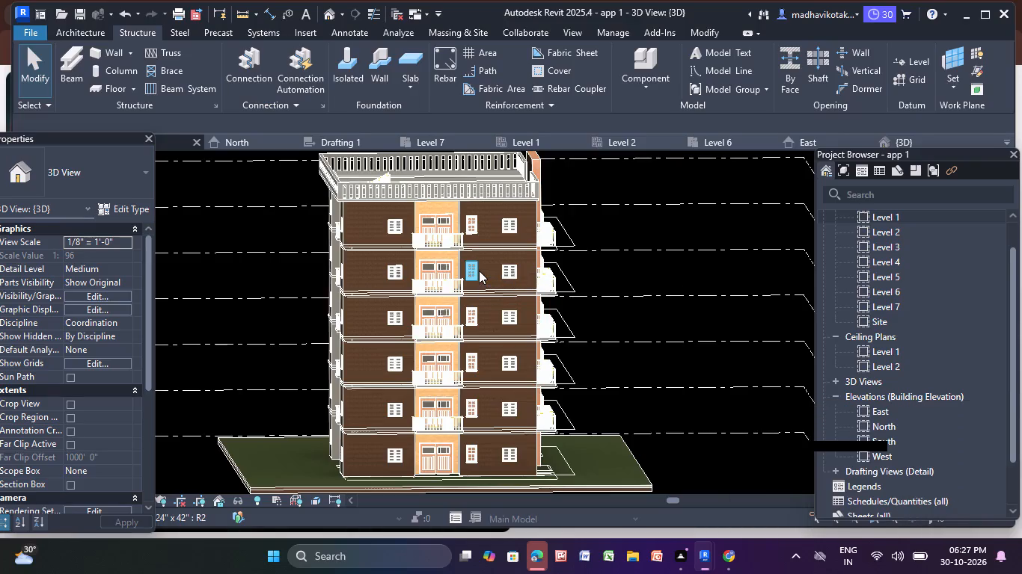
scroll(424, 250, up, 1)
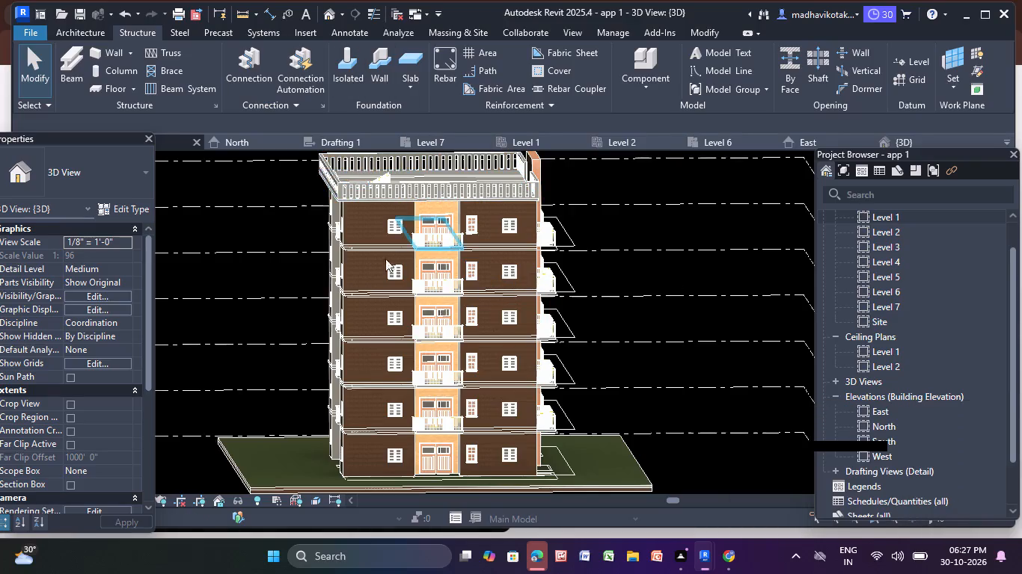
scroll(385, 259, up, 3)
click(69, 30)
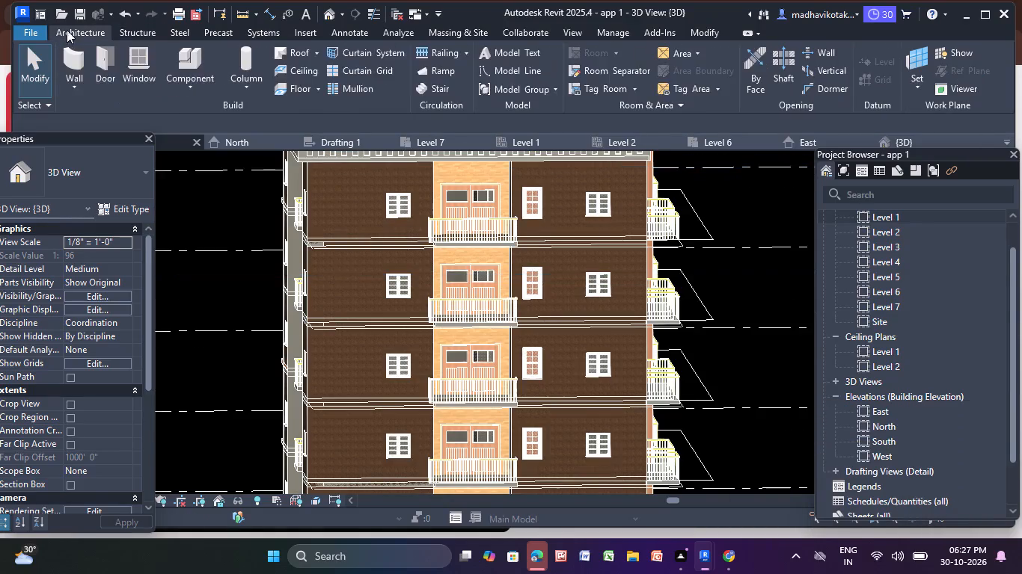
click(74, 90)
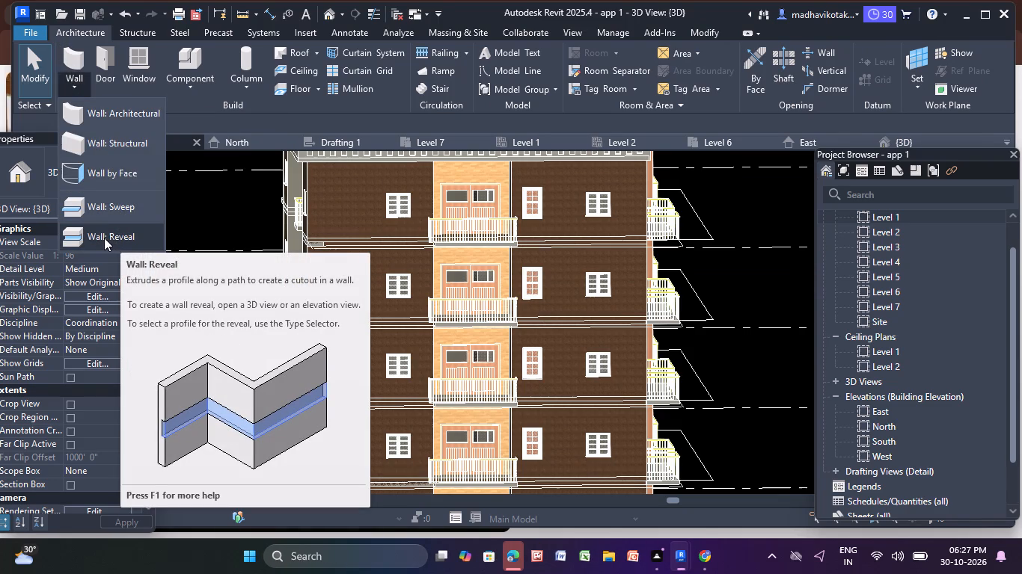
click(104, 234)
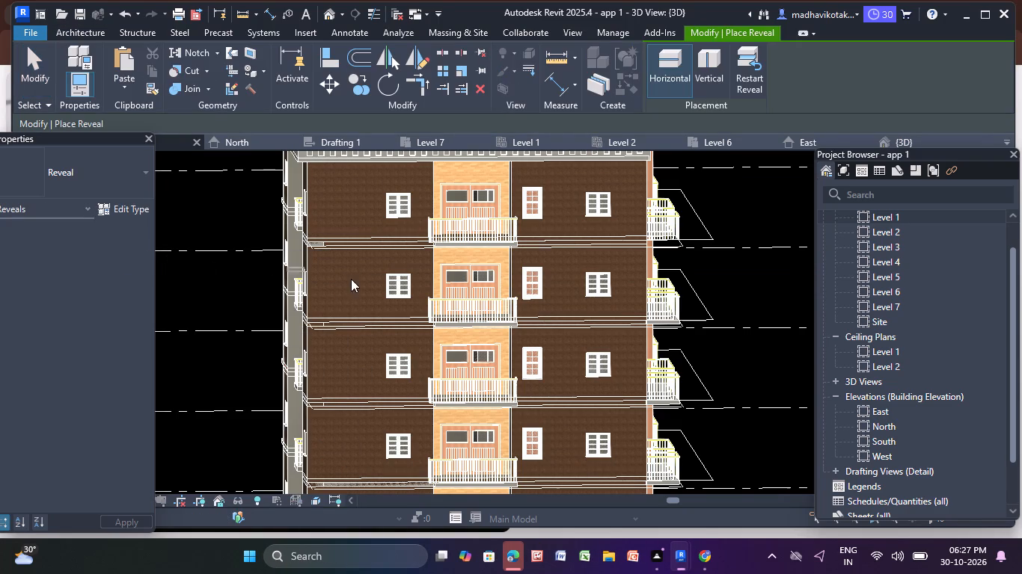
scroll(402, 319, up, 3)
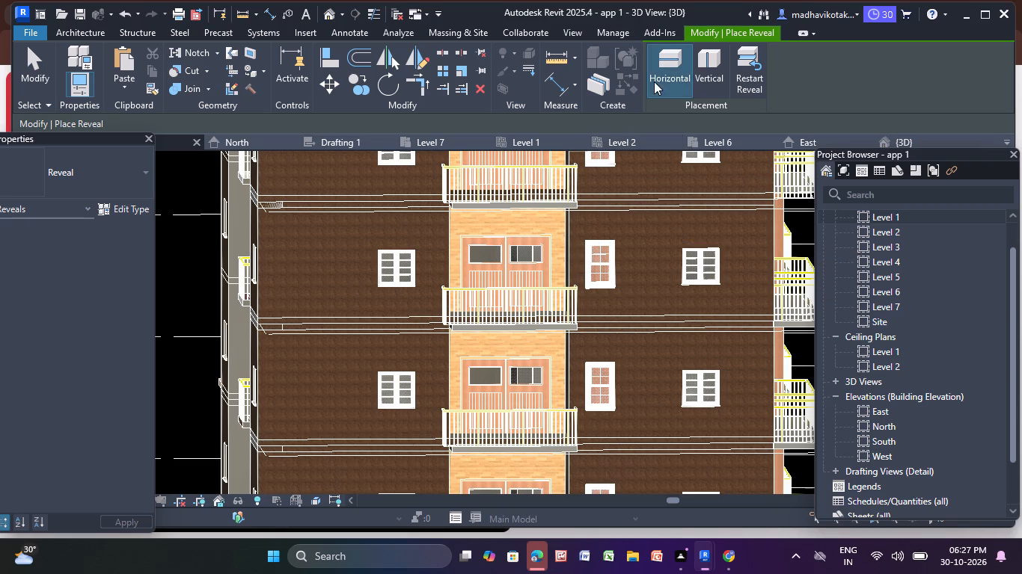
click(697, 63)
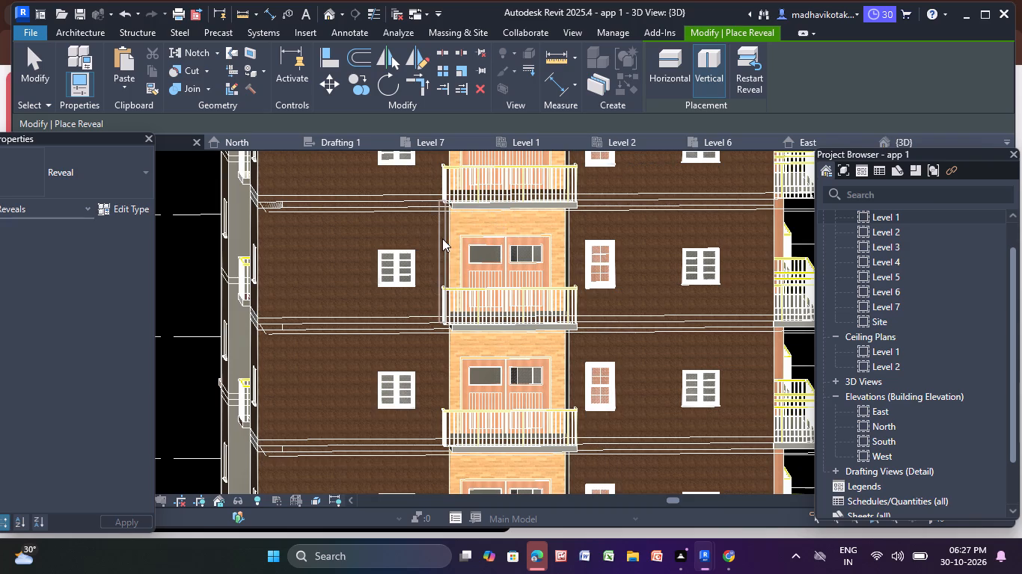
scroll(445, 238, up, 7)
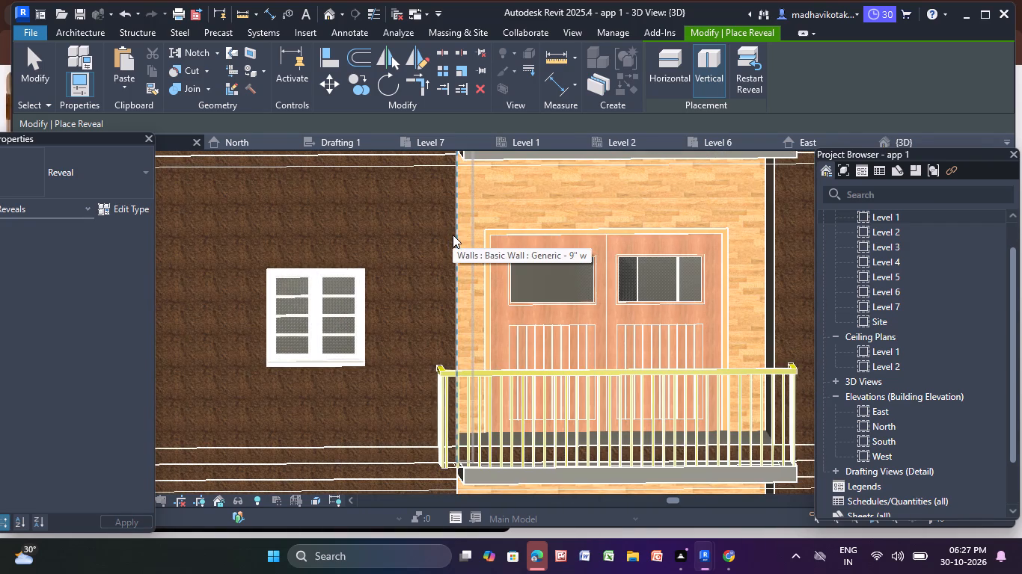
click(453, 235)
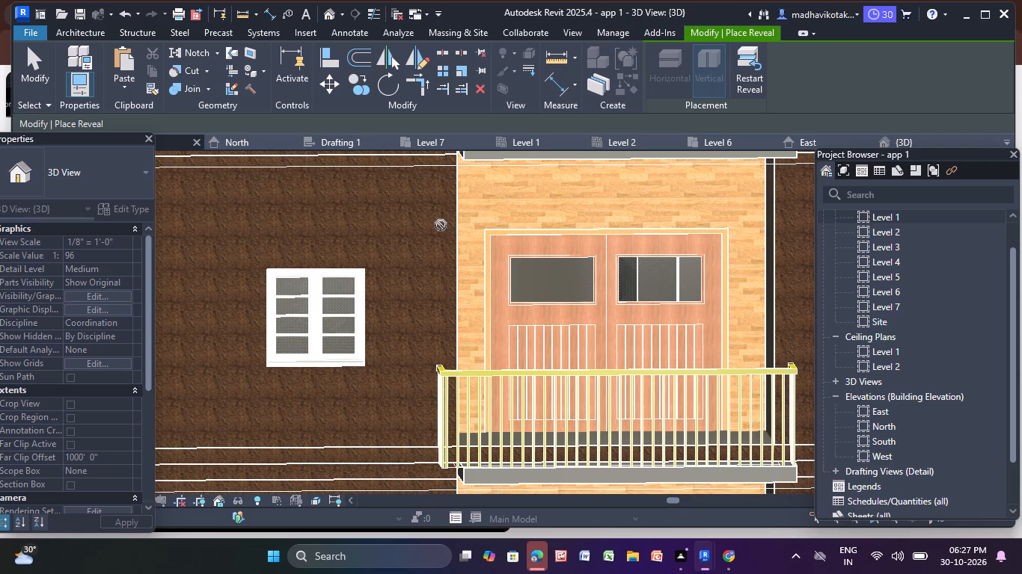
click(441, 225)
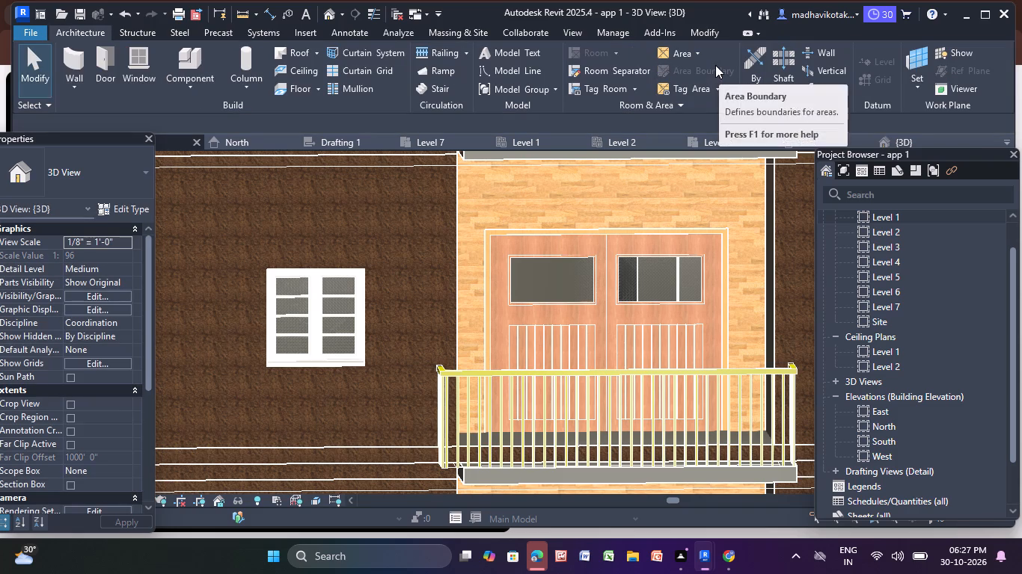
Paint the narrow grey wall strip between the dark brown walls near the staircase with the Door - Frame material on Levels 5 and 4.
scroll(747, 277, down, 4)
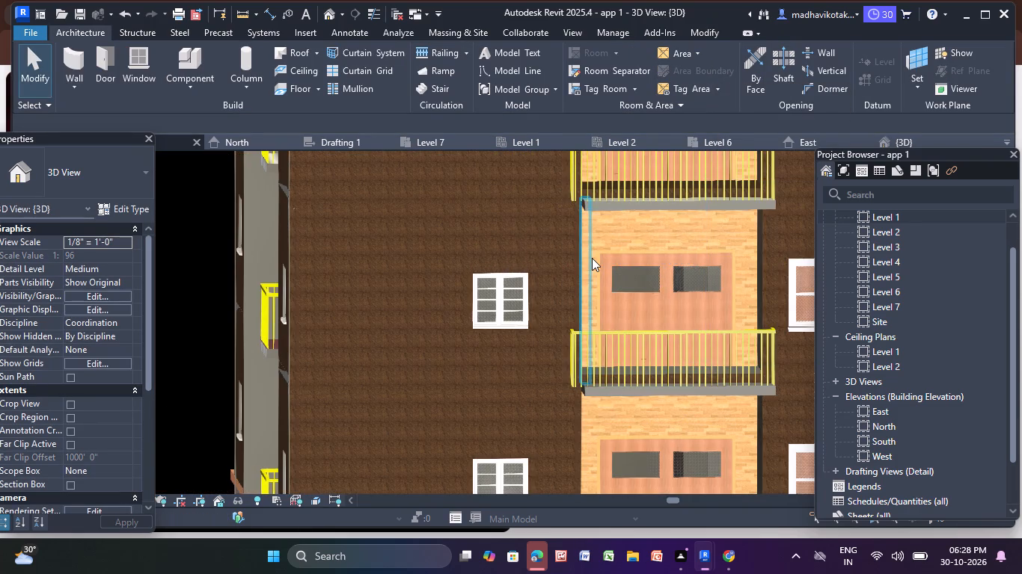
scroll(442, 262, down, 2)
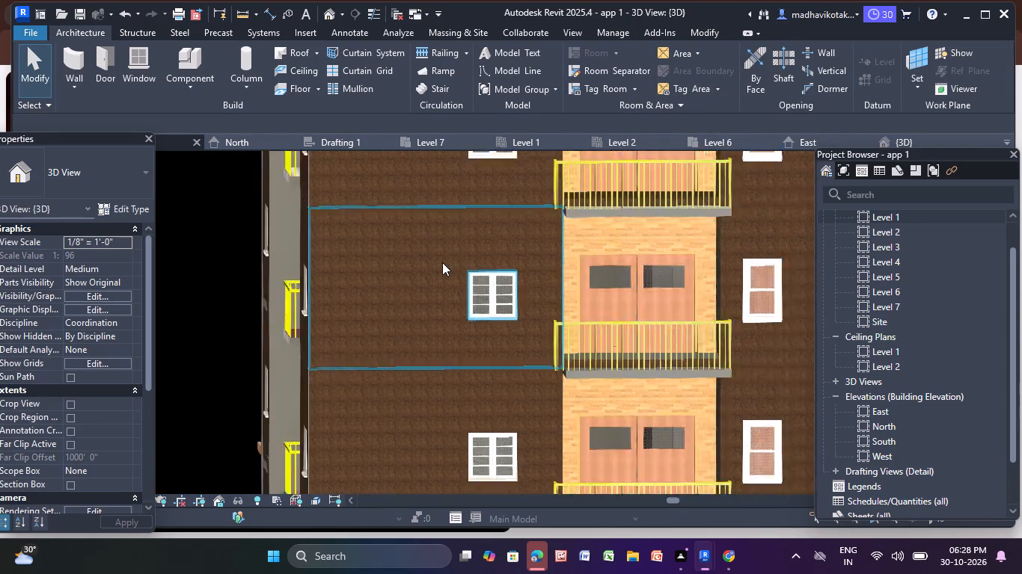
scroll(442, 262, down, 4)
scroll(505, 265, down, 4)
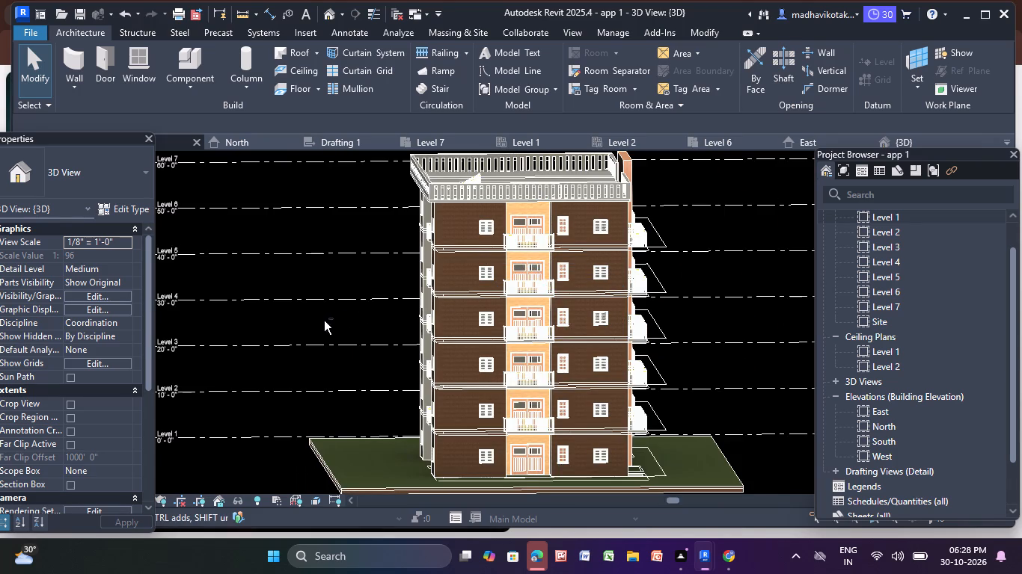
shift+middle_drag(324, 321, 376, 333)
scroll(421, 297, up, 5)
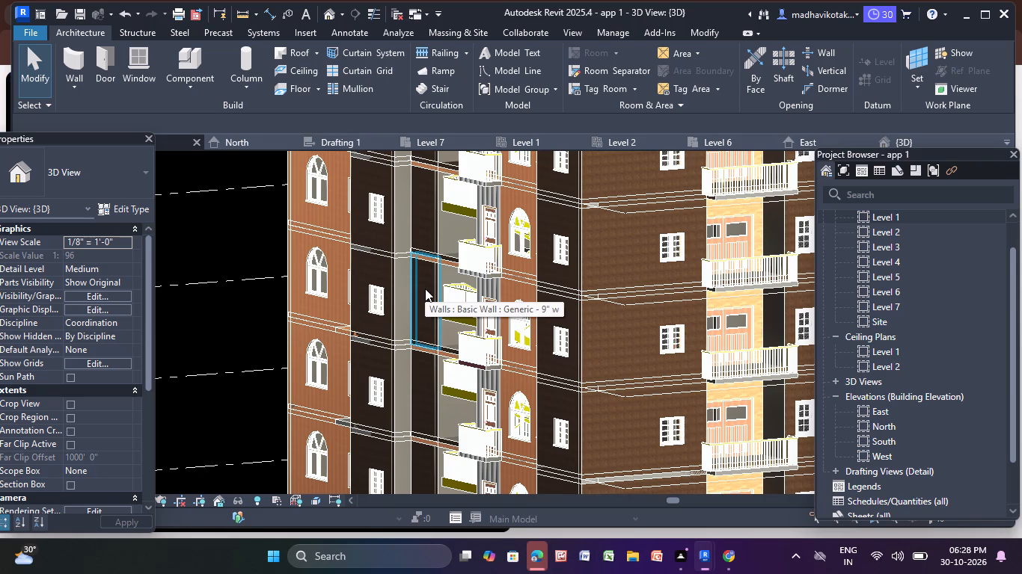
scroll(400, 214, up, 3)
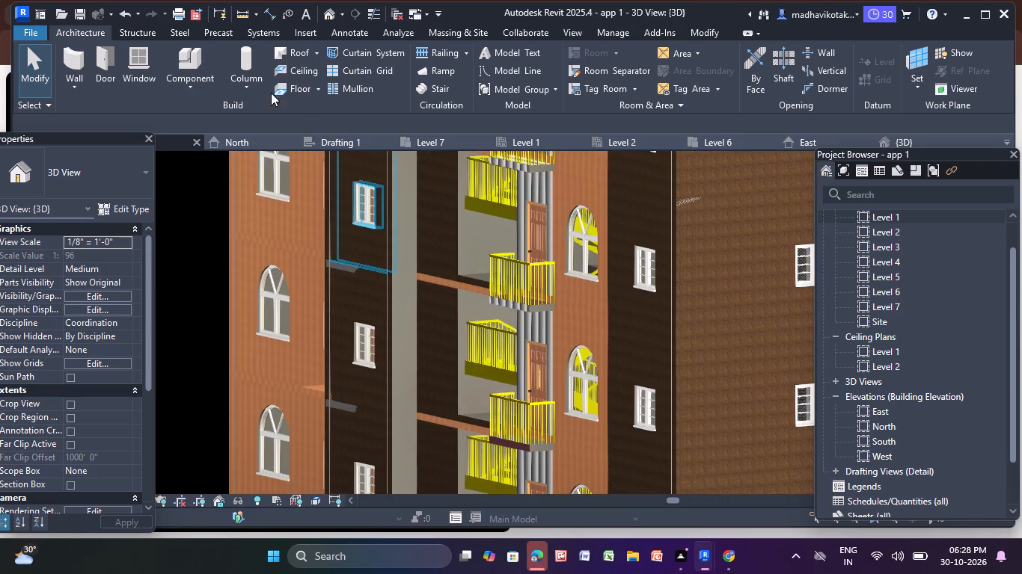
click(495, 77)
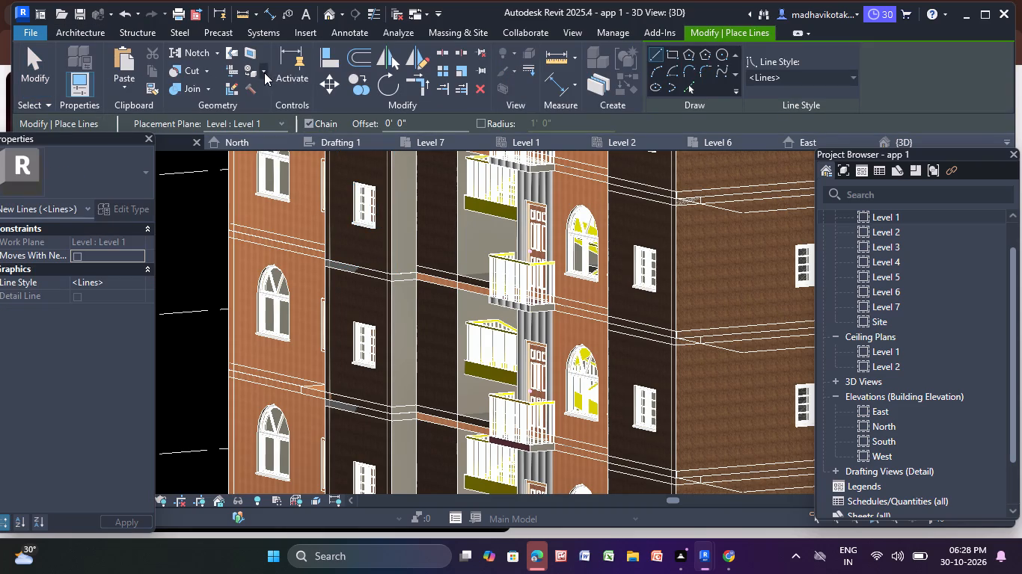
click(264, 72)
click(263, 85)
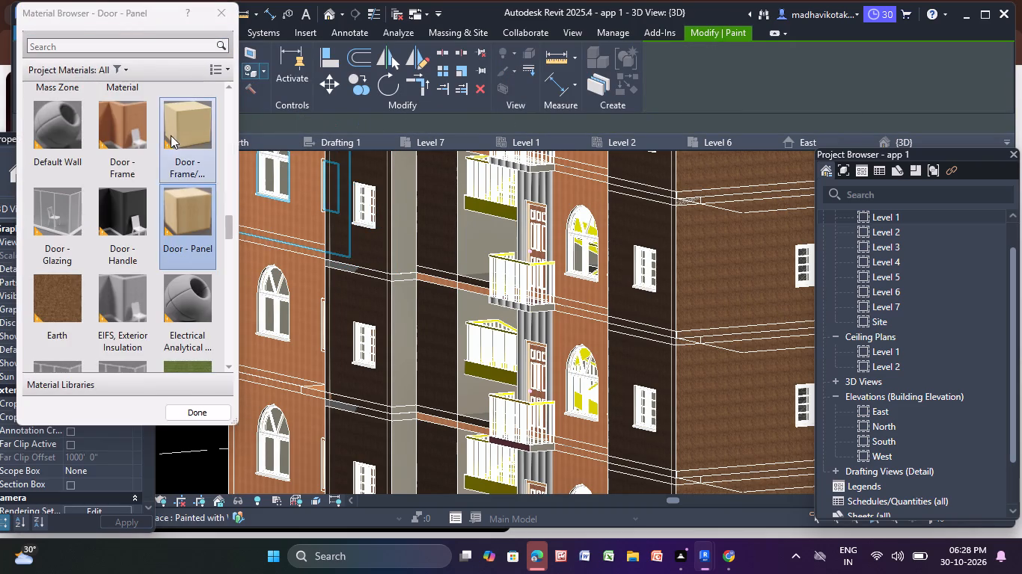
click(125, 127)
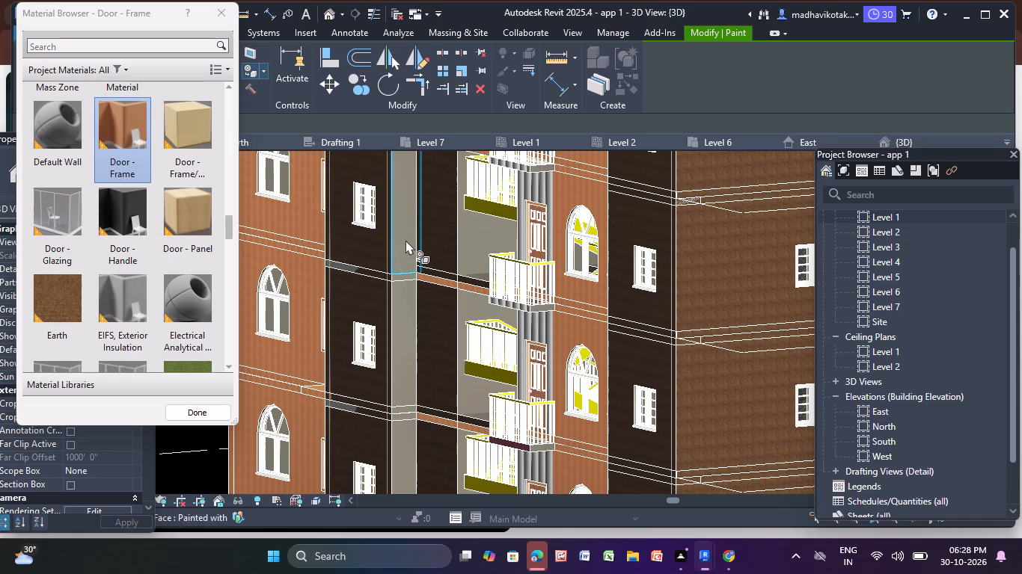
click(396, 243)
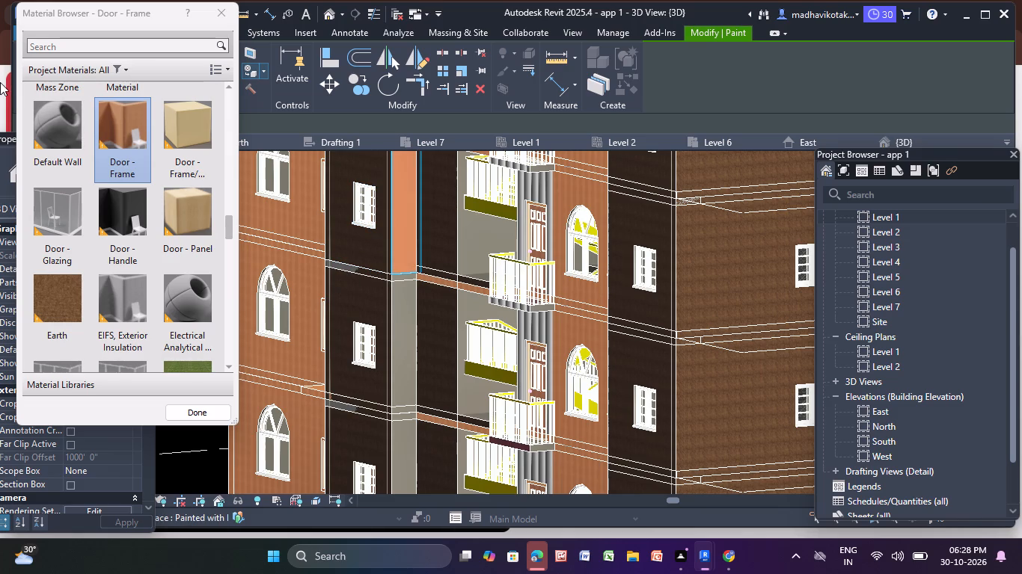
click(405, 351)
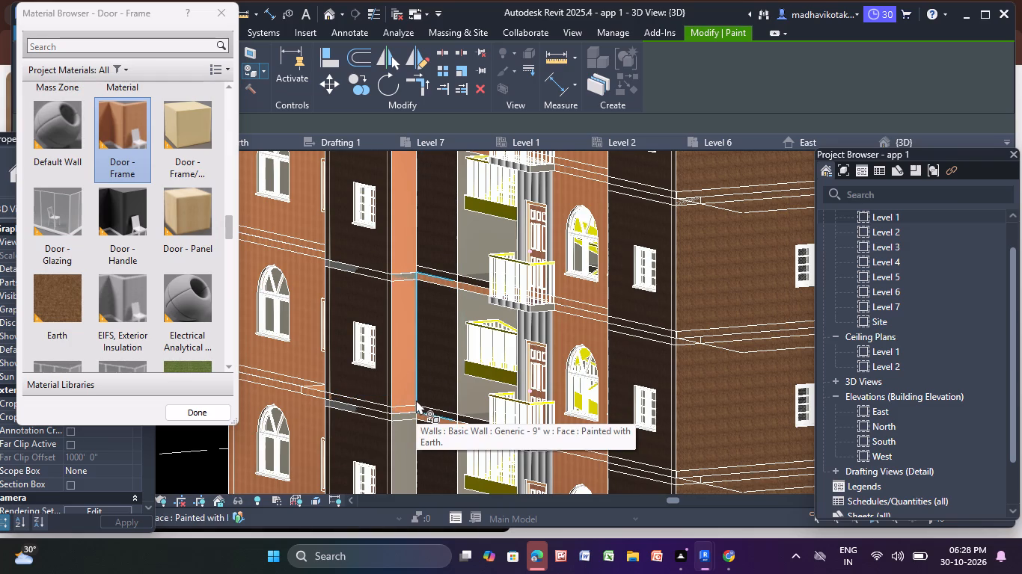
Paint the same narrow grey wall strip with the Door - Frame material on Levels 3, 2 and 1, down to the ground.
scroll(416, 400, down, 1)
middle_drag(416, 400, 359, 262)
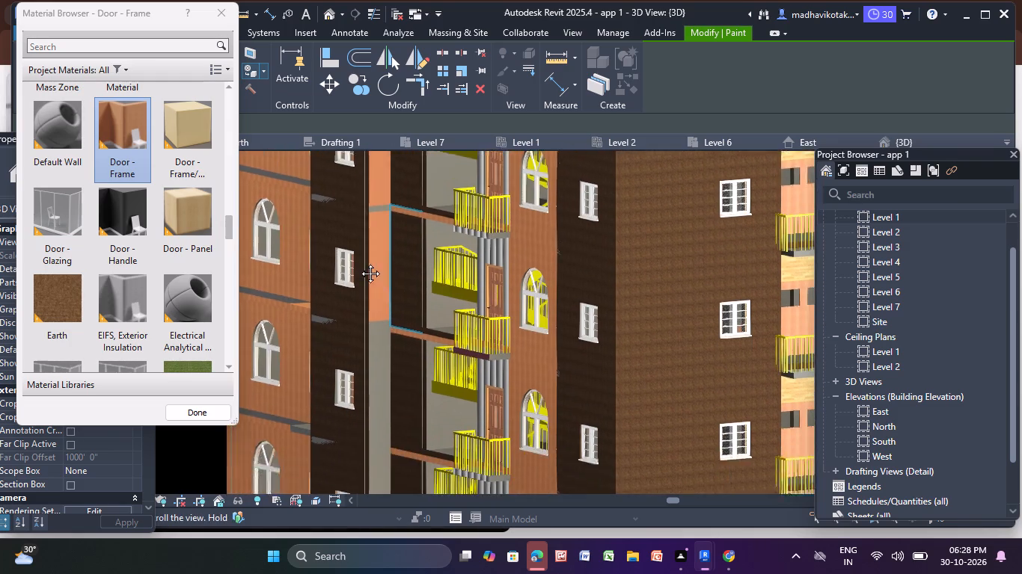
middle_drag(359, 262, 356, 259)
scroll(346, 354, up, 2)
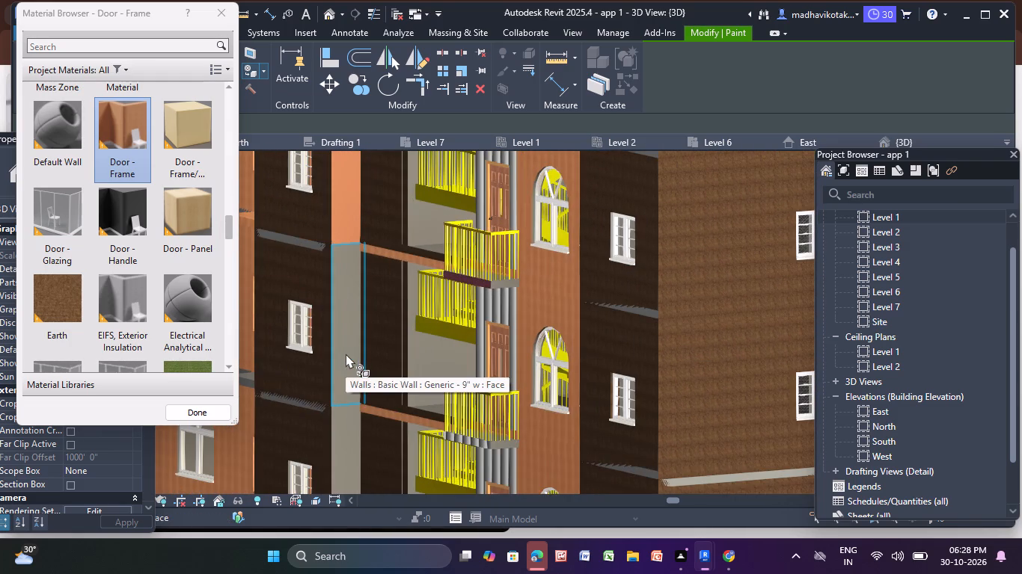
click(346, 354)
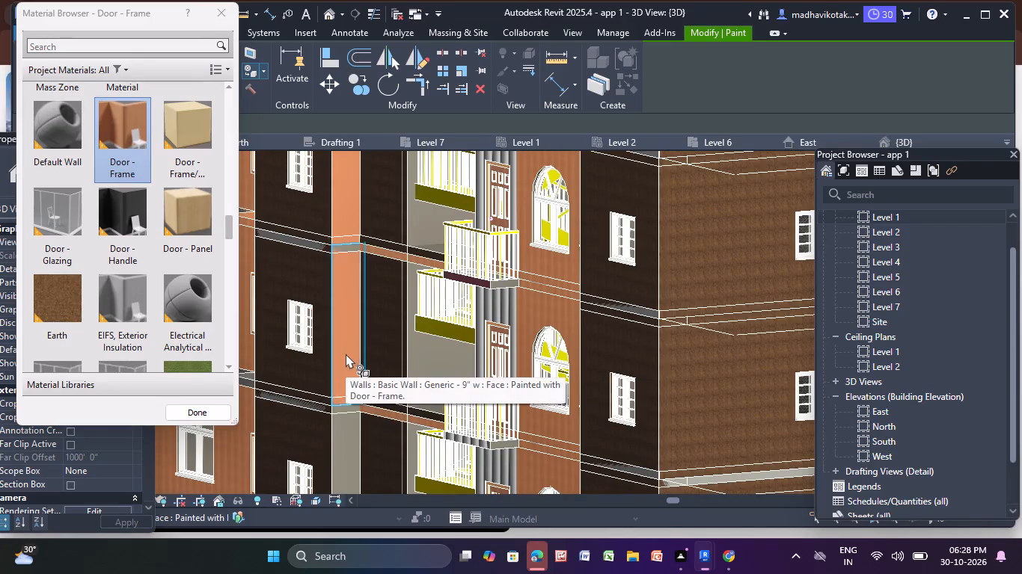
scroll(346, 354, down, 3)
middle_drag(346, 354, 309, 207)
click(304, 312)
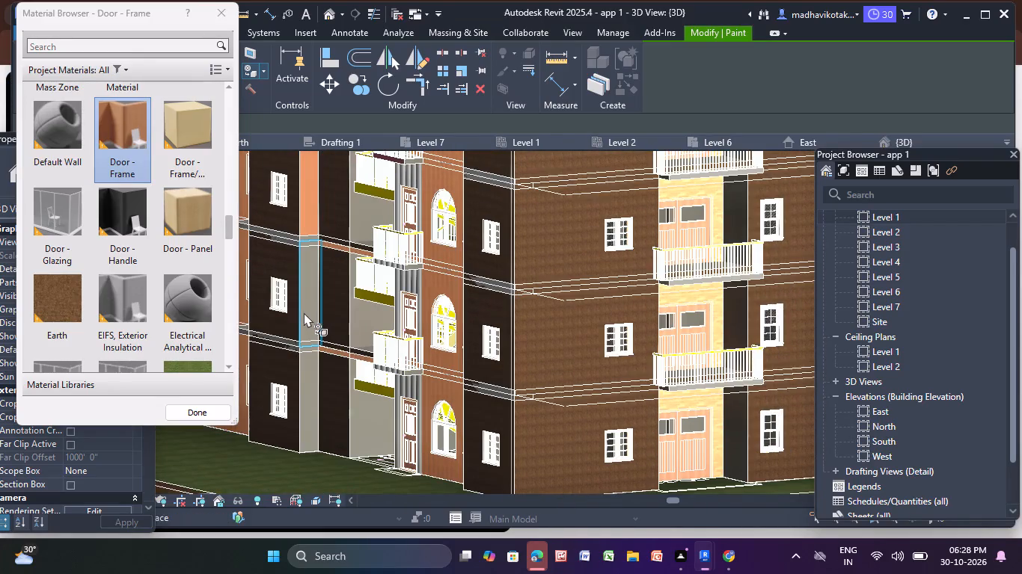
click(306, 407)
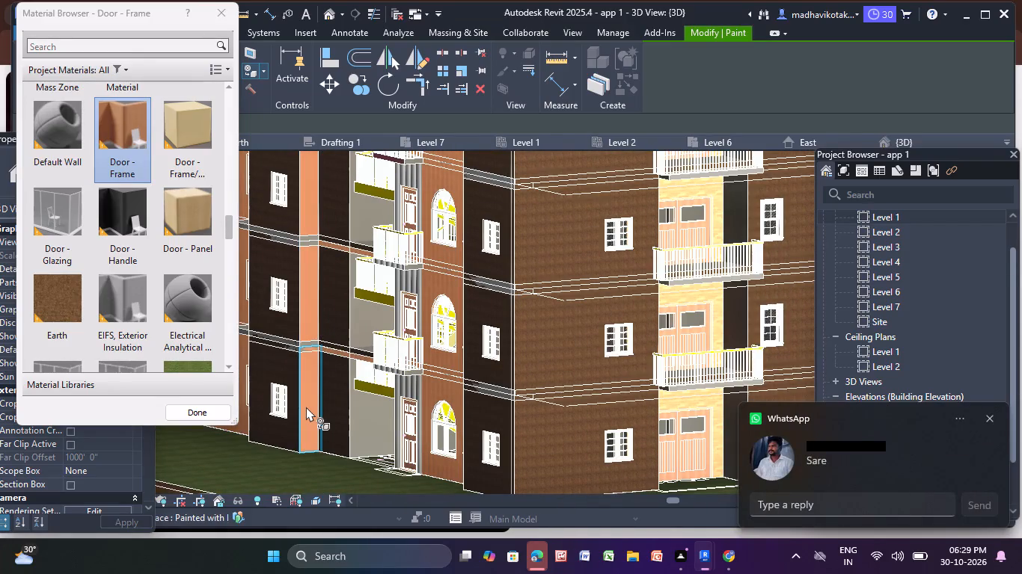
scroll(306, 407, up, 1)
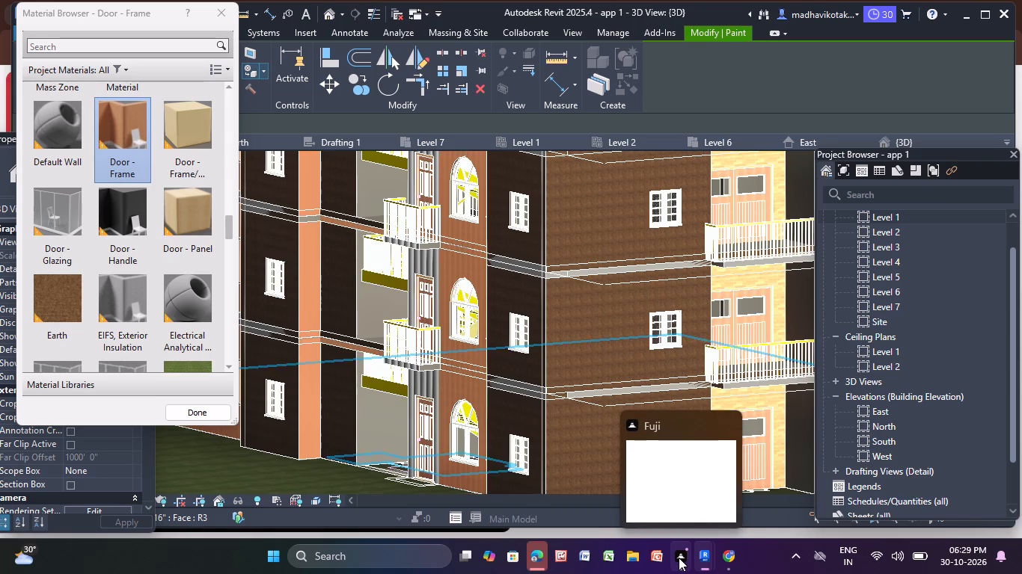
click(223, 13)
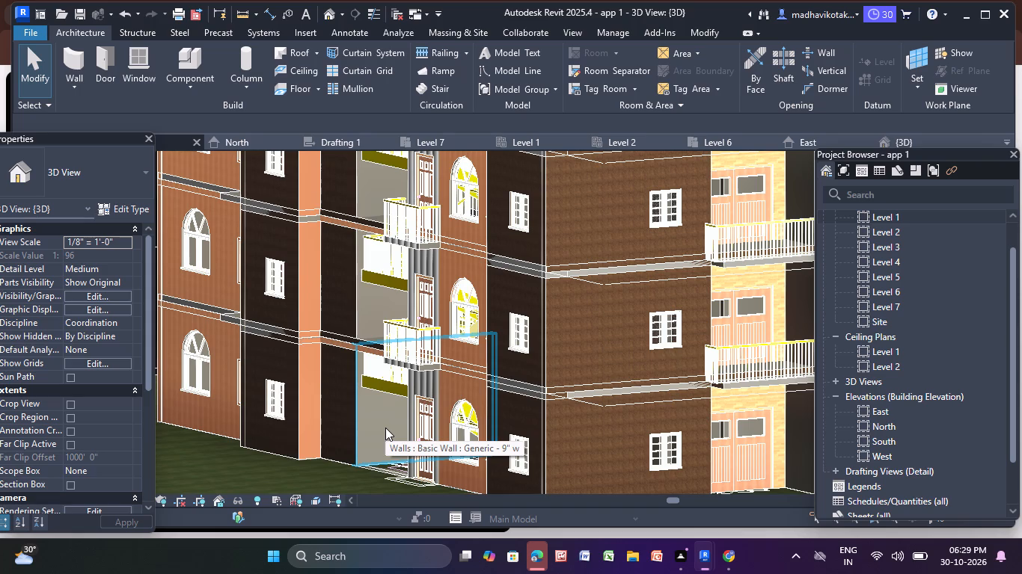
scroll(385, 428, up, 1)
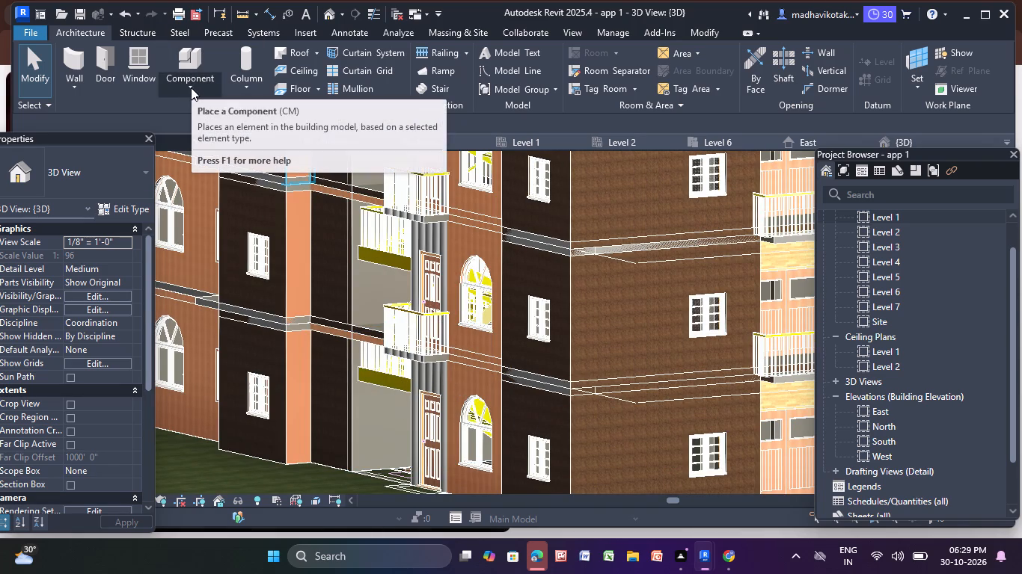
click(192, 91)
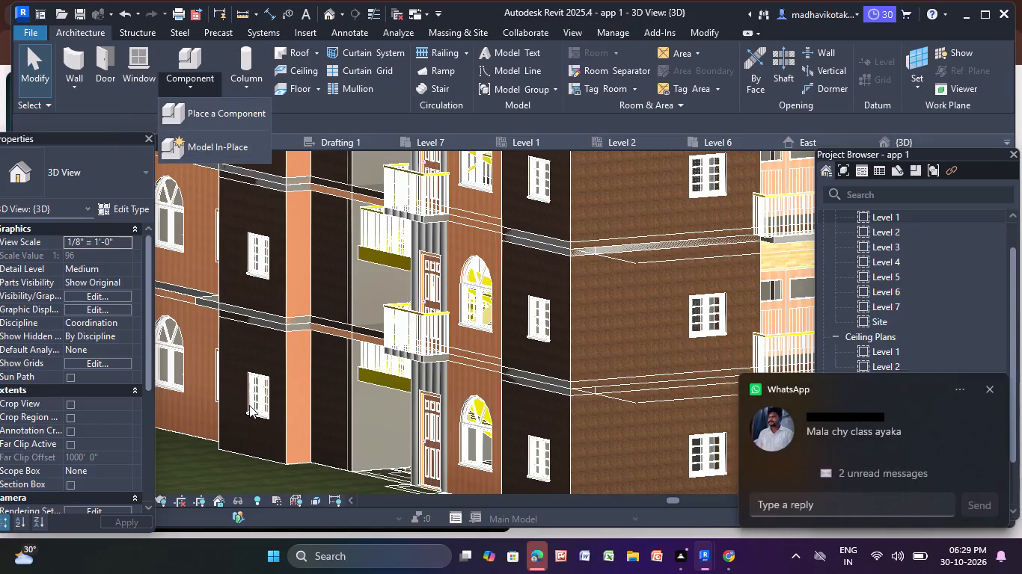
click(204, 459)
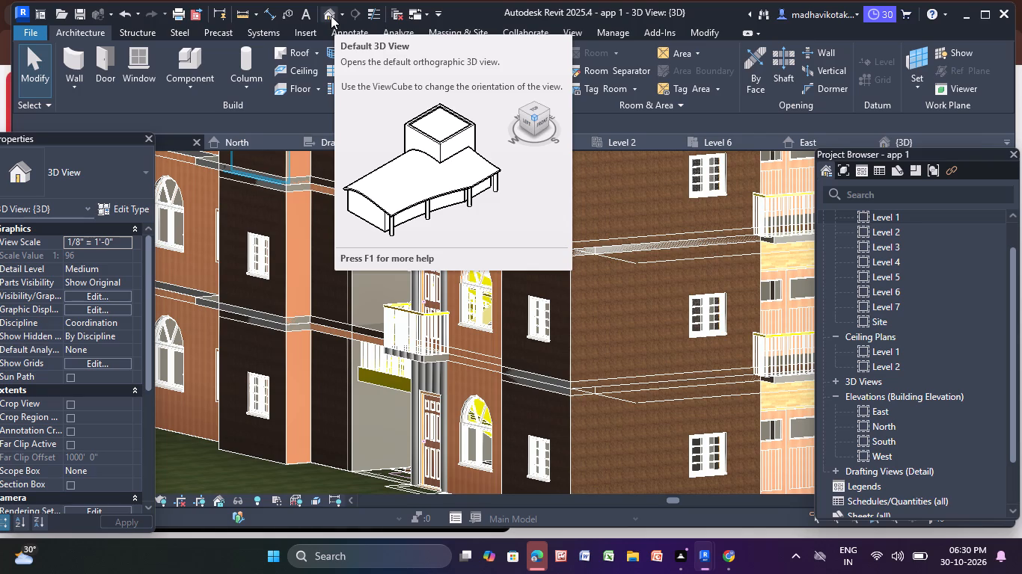
Paint the grey stairwell side wall beside the dark brown wall on one lower floor with the cream Door - Frame/M... material.
scroll(331, 16, down, 3)
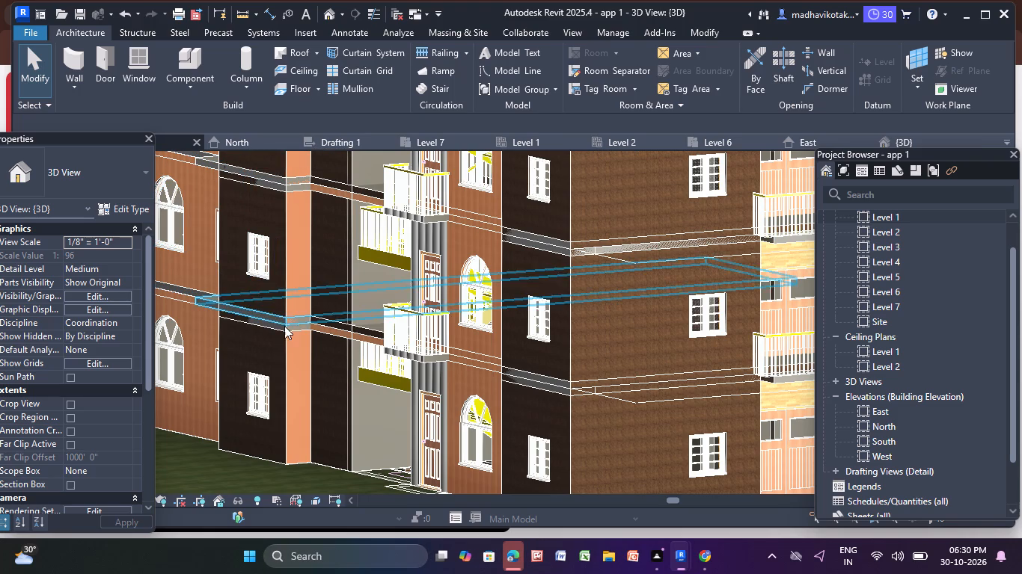
middle_drag(273, 324, 313, 322)
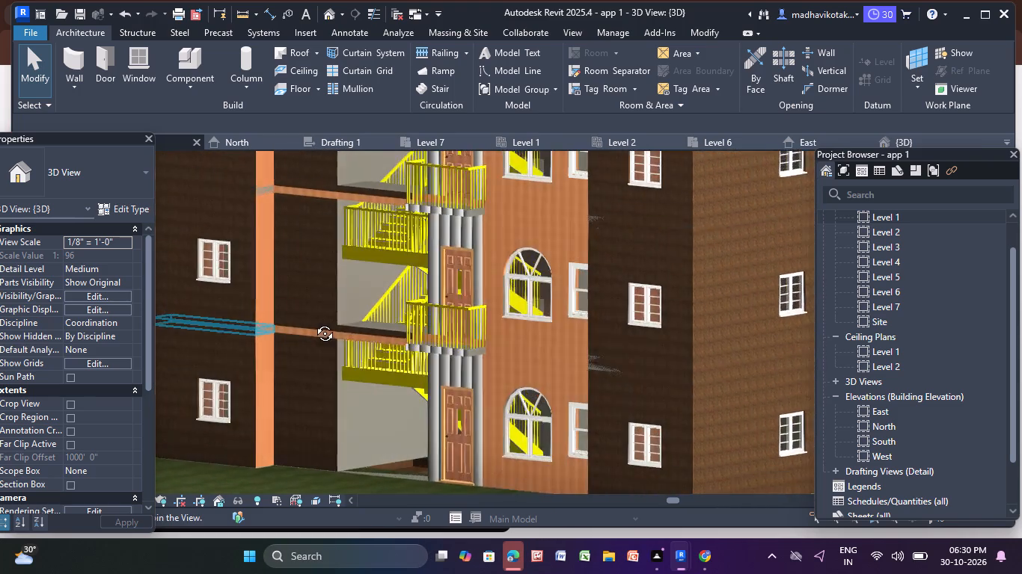
middle_drag(313, 322, 343, 330)
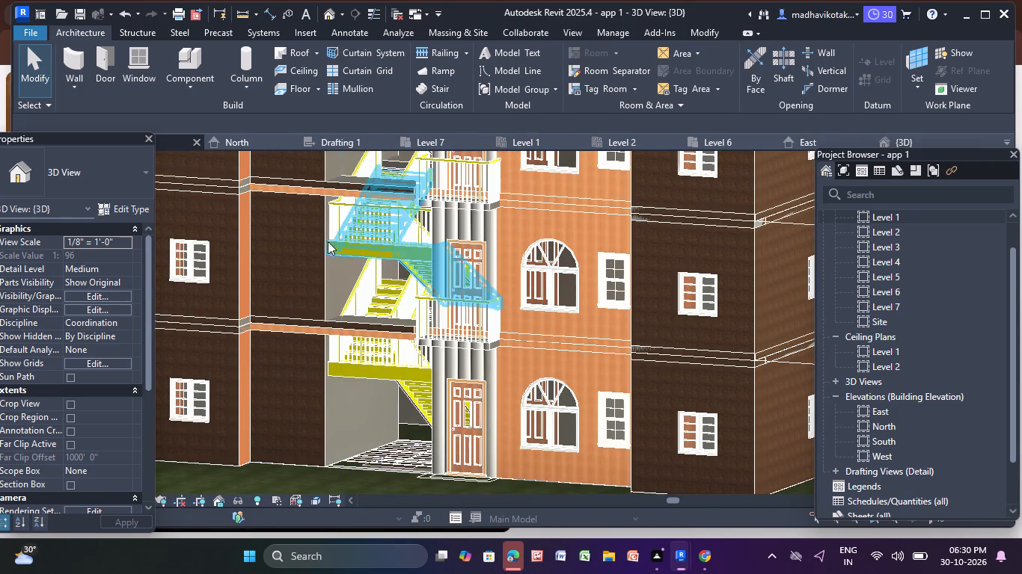
scroll(239, 178, up, 4)
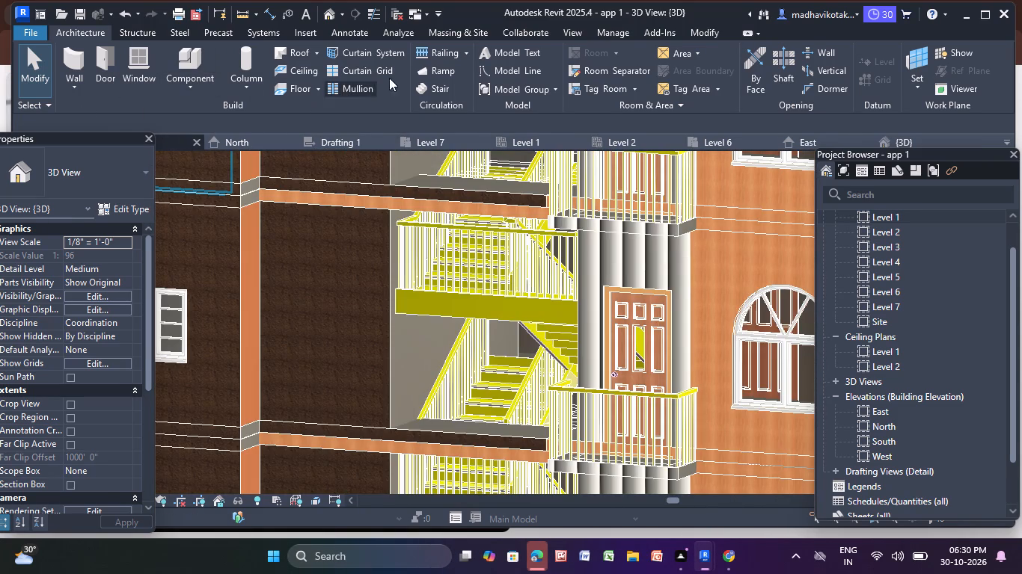
click(530, 78)
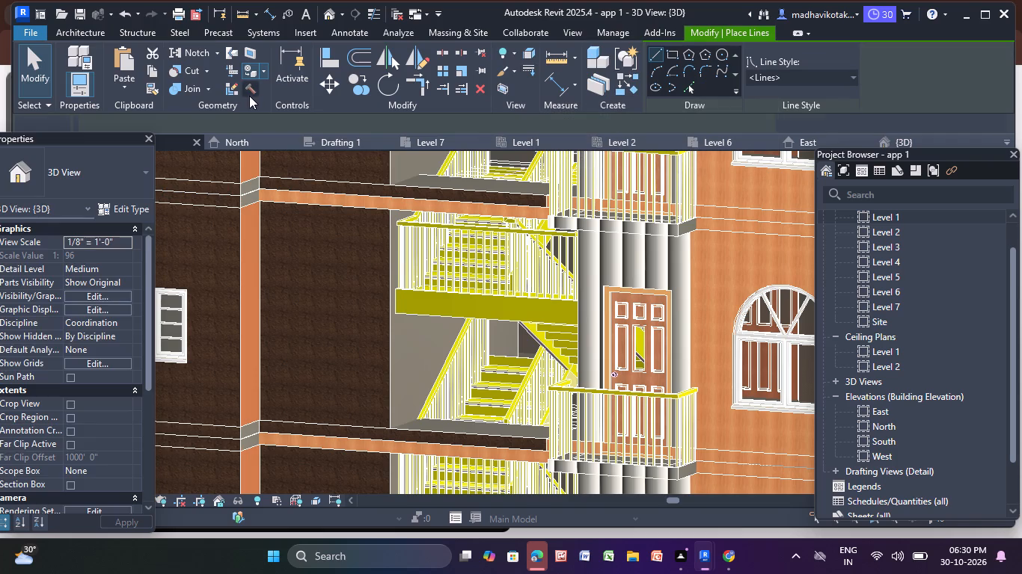
click(261, 74)
click(269, 98)
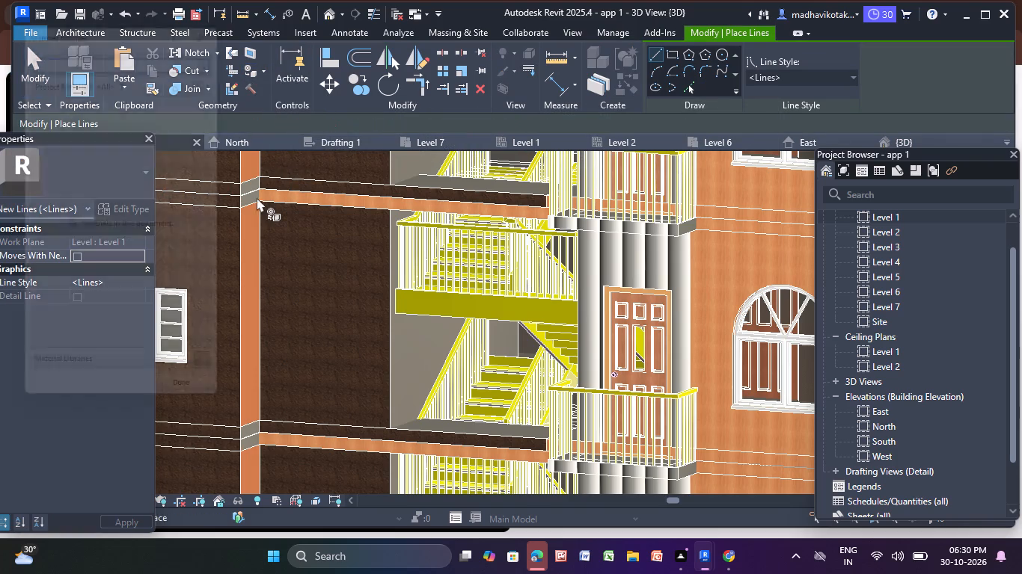
click(120, 208)
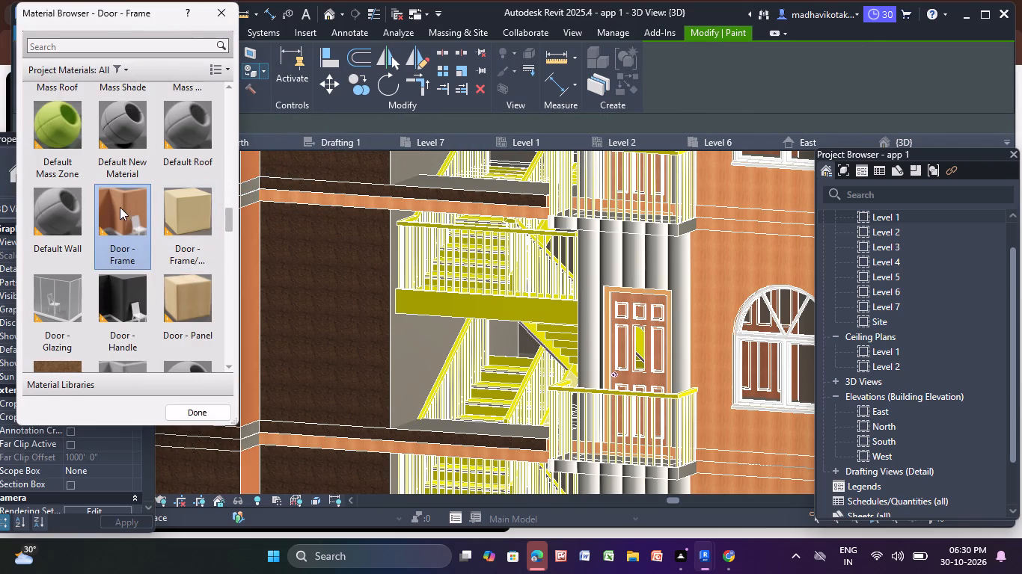
scroll(257, 185, up, 12)
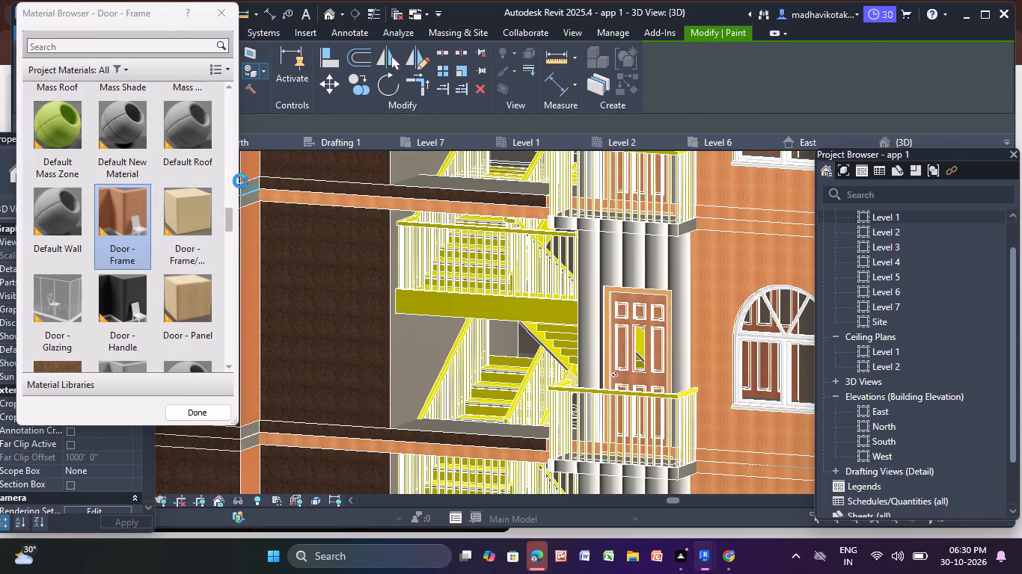
scroll(242, 204, up, 4)
click(242, 204)
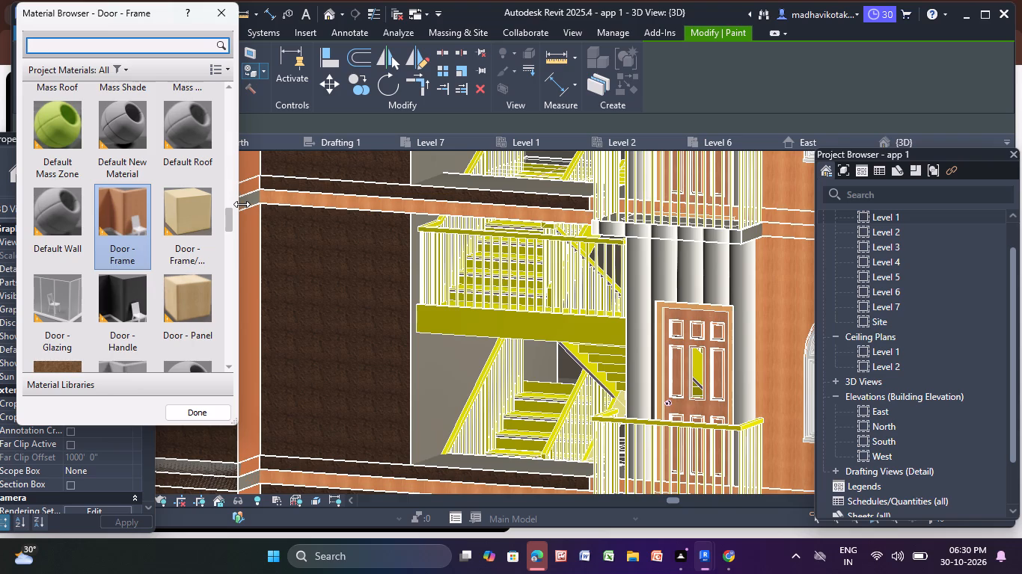
click(186, 200)
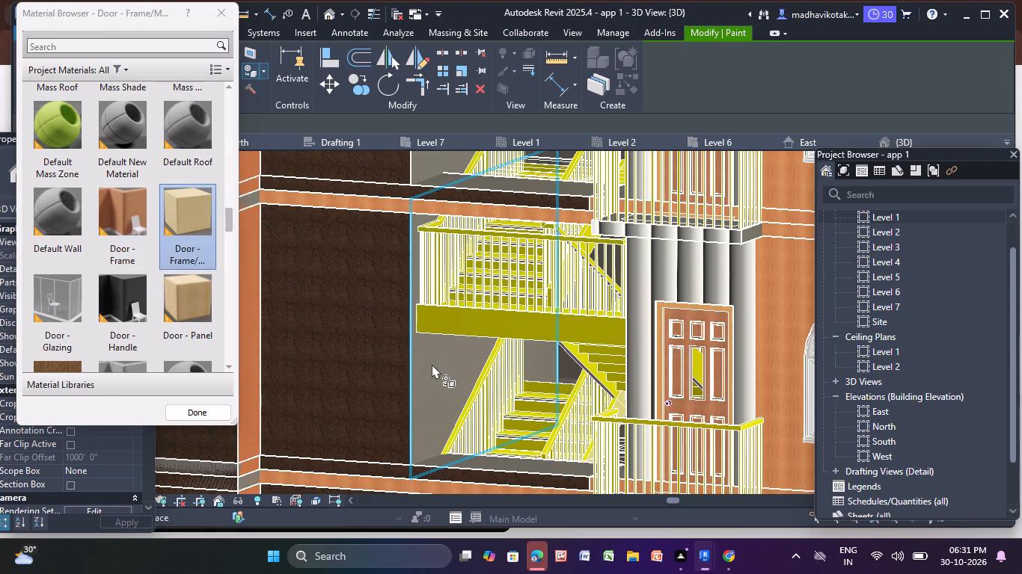
scroll(432, 364, up, 1)
click(432, 364)
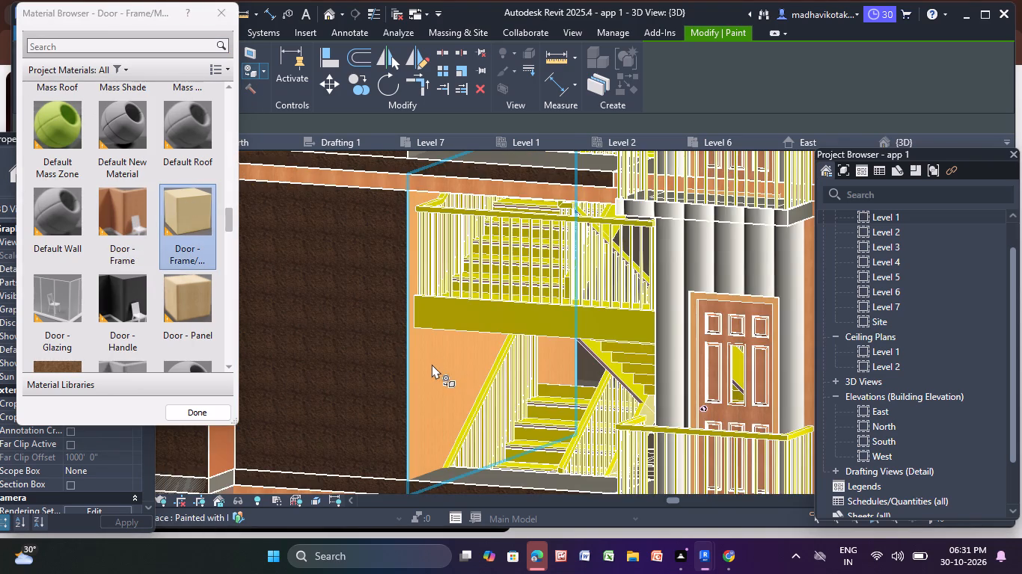
Paint the grey stairwell side walls on the floors above with the same Door - Frame/M... material.
scroll(443, 349, down, 4)
middle_drag(443, 349, 432, 424)
click(434, 249)
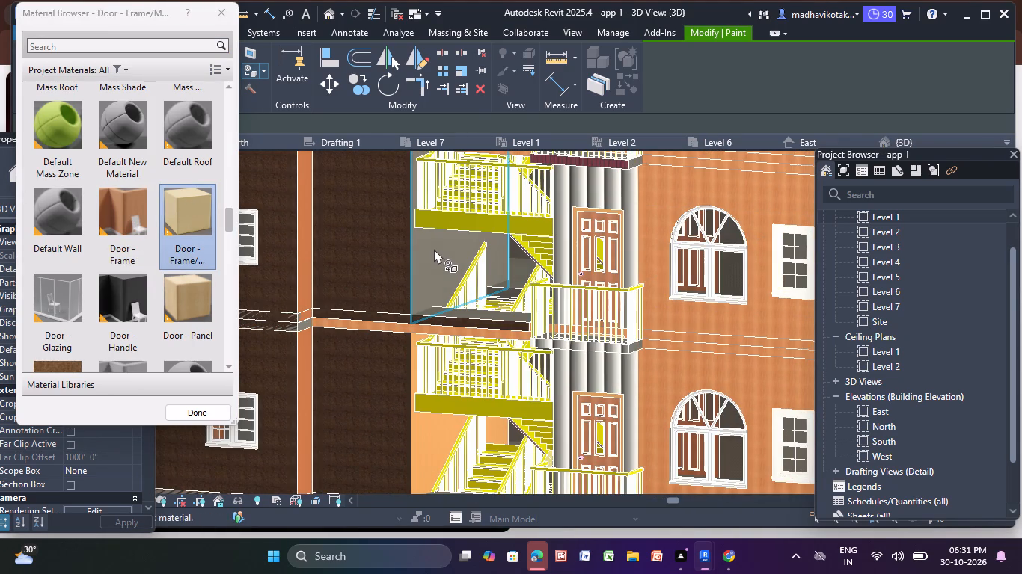
scroll(429, 262, down, 4)
middle_drag(426, 277, 420, 380)
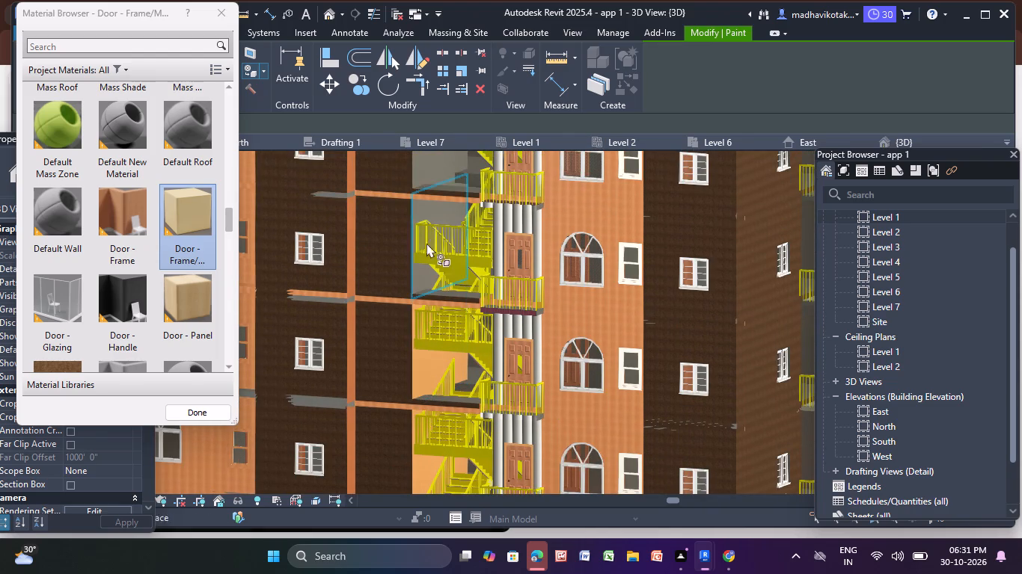
click(427, 208)
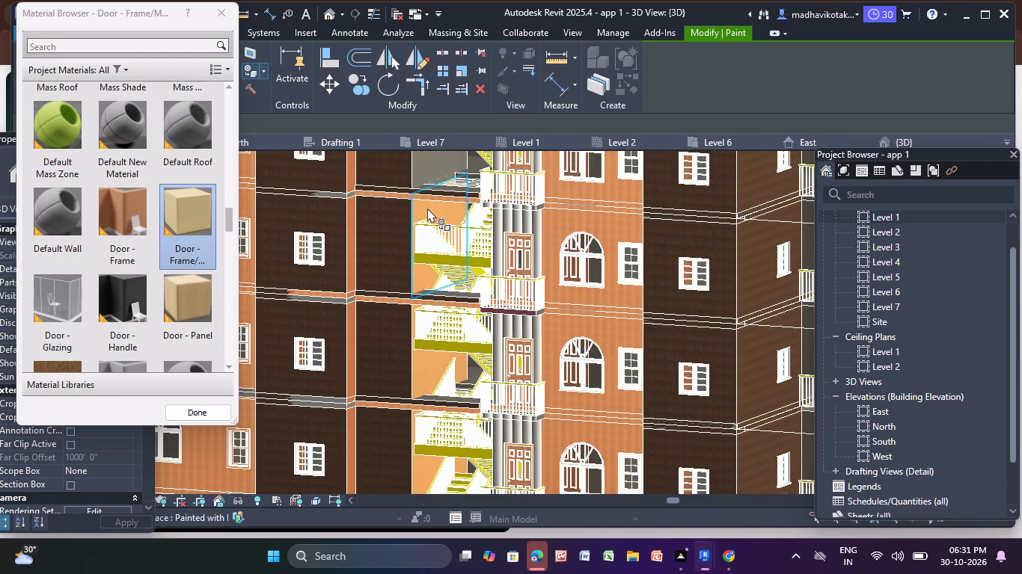
scroll(427, 208, down, 2)
middle_drag(426, 210, 414, 303)
click(417, 256)
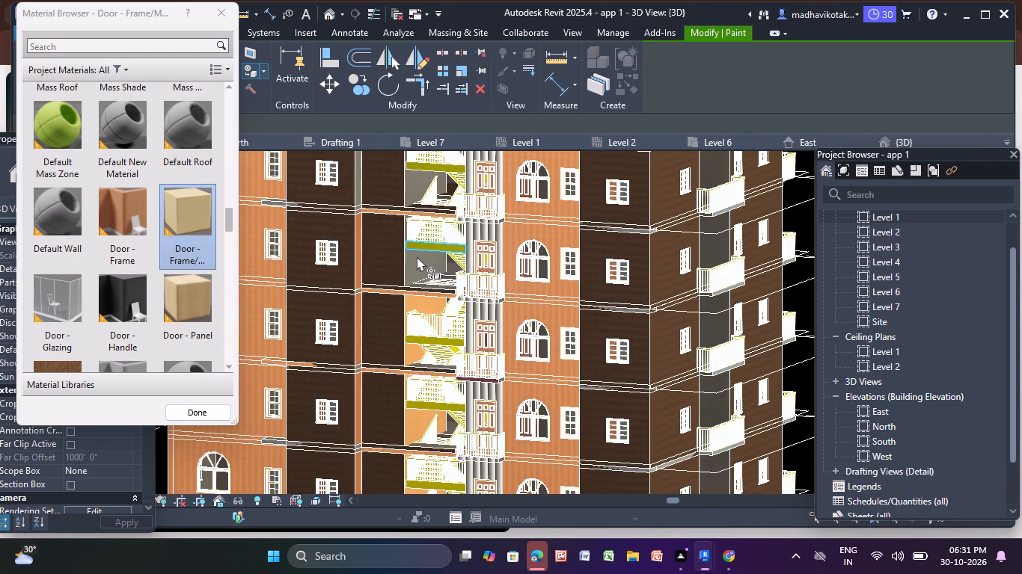
click(414, 183)
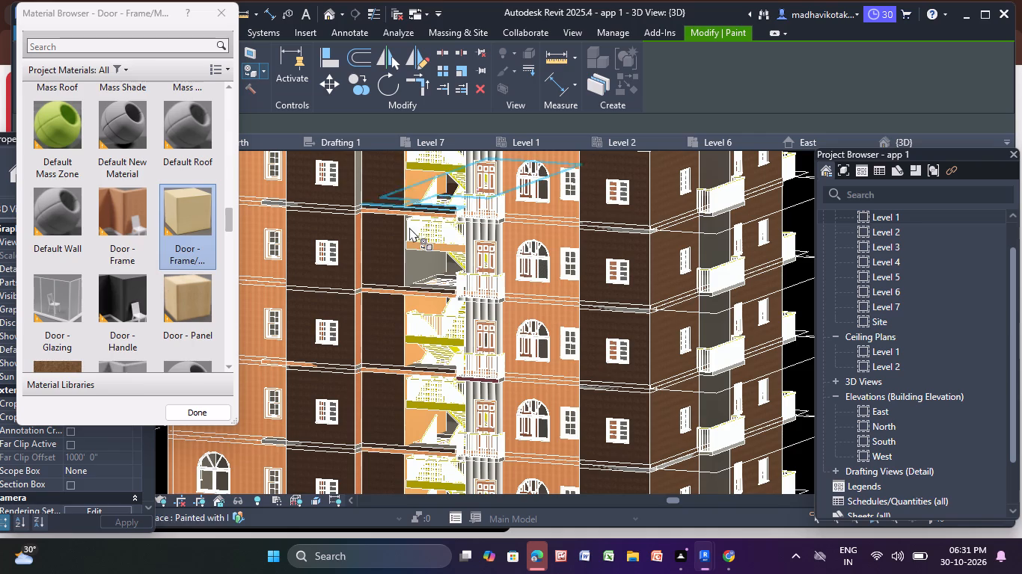
click(414, 266)
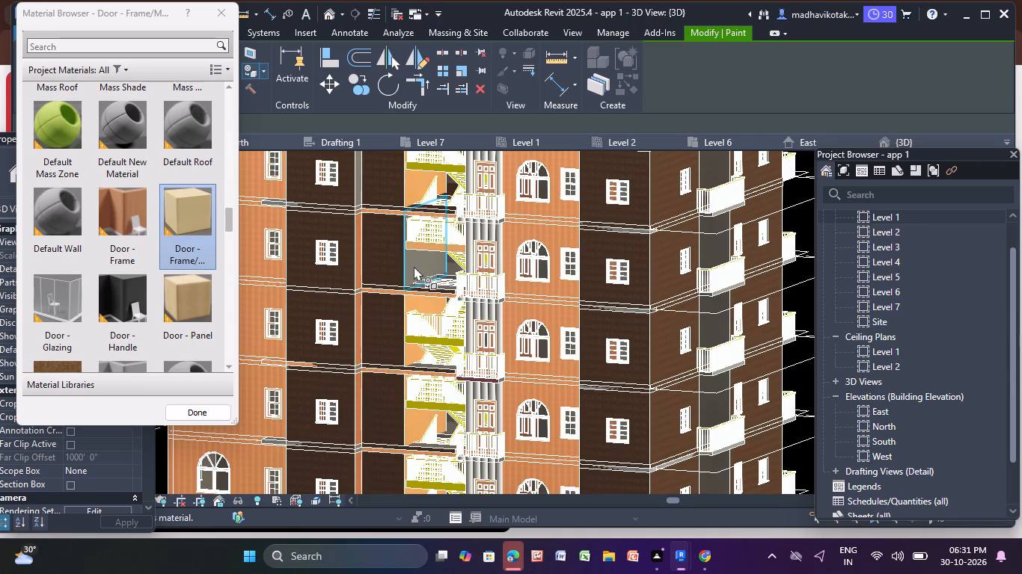
Paint the grey stairwell side wall on the ground floor with the Door - Frame/M... material.
scroll(414, 266, down, 4)
middle_drag(414, 266, 374, 125)
scroll(367, 324, up, 3)
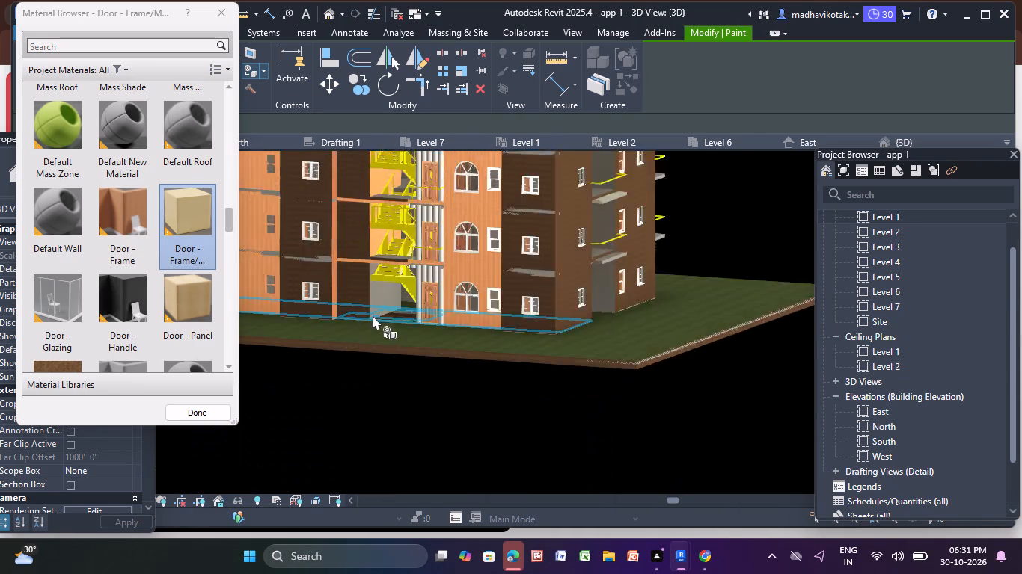
scroll(373, 315, up, 2)
click(378, 291)
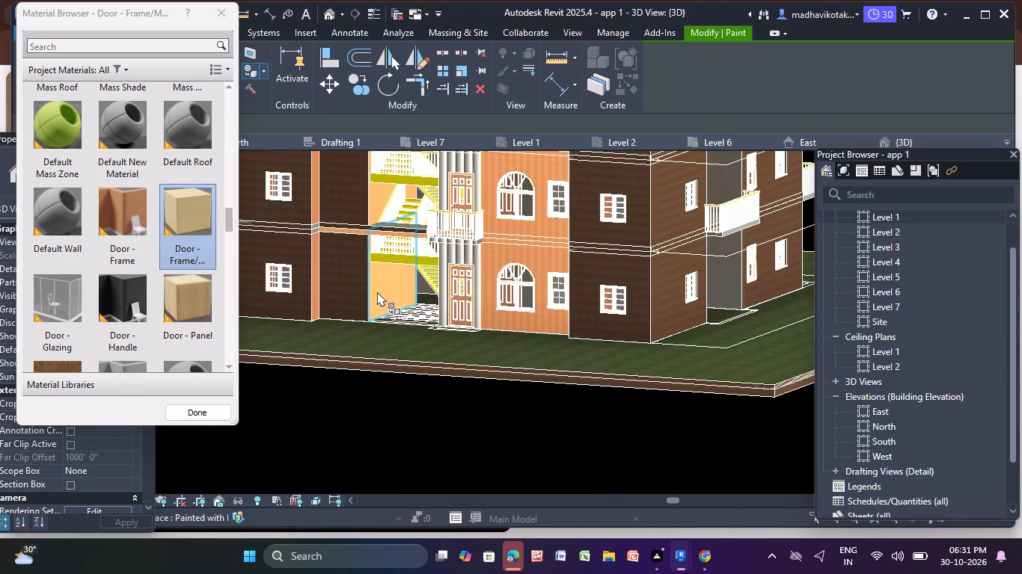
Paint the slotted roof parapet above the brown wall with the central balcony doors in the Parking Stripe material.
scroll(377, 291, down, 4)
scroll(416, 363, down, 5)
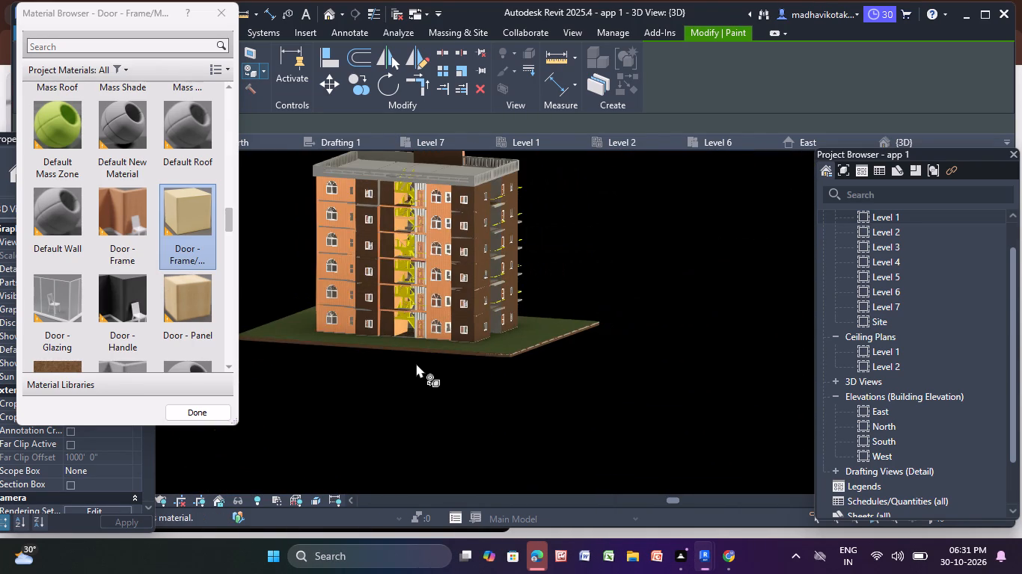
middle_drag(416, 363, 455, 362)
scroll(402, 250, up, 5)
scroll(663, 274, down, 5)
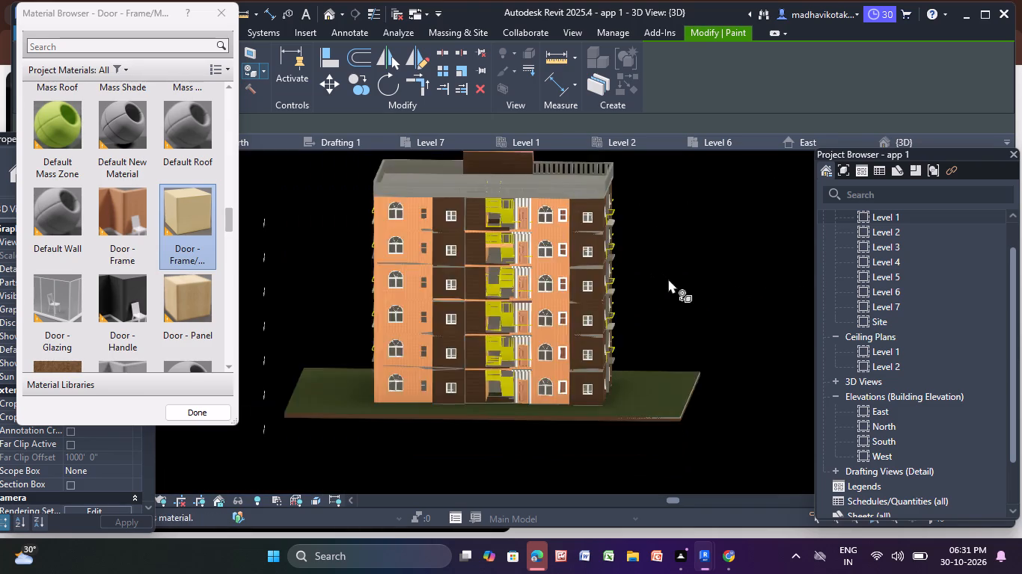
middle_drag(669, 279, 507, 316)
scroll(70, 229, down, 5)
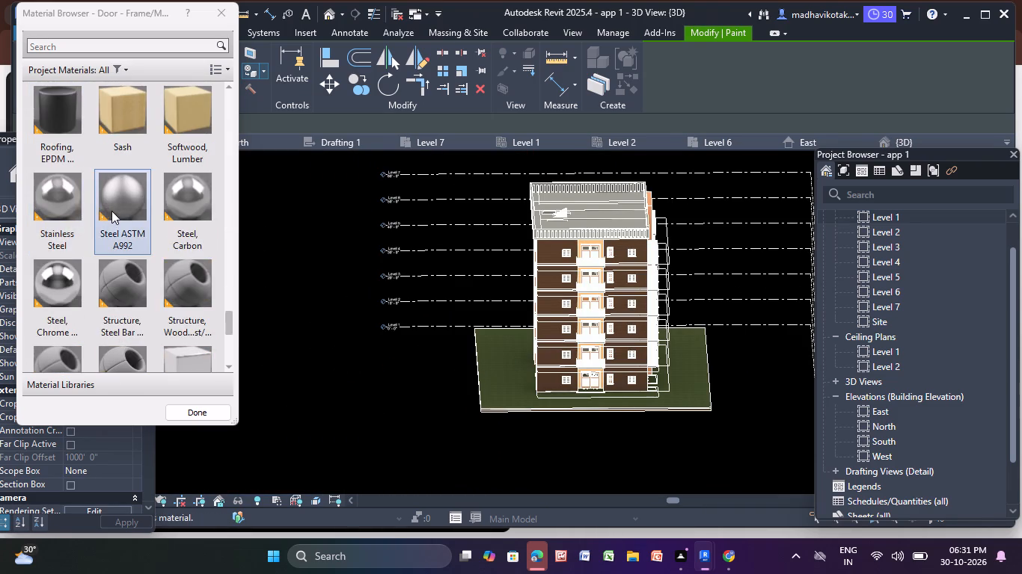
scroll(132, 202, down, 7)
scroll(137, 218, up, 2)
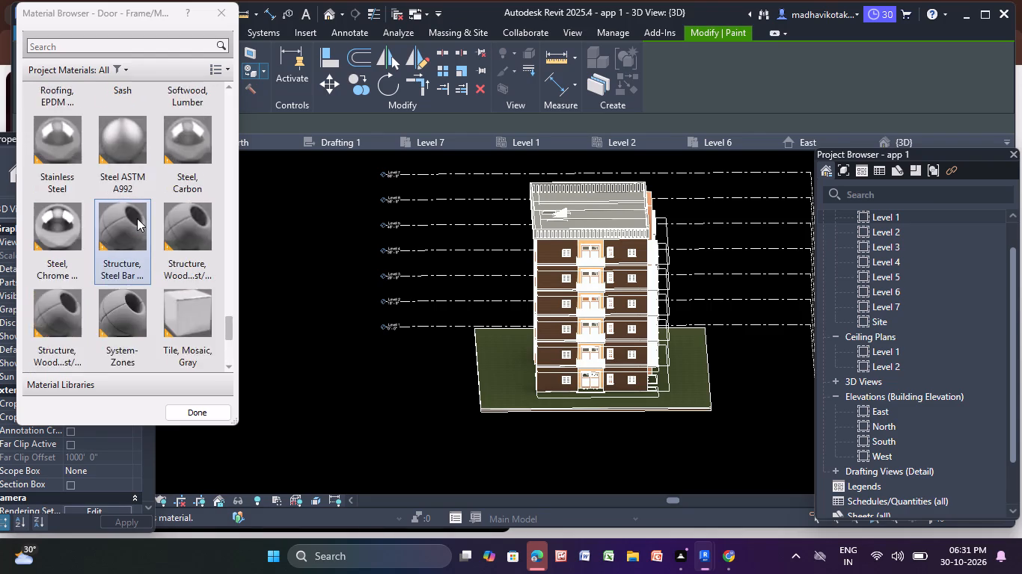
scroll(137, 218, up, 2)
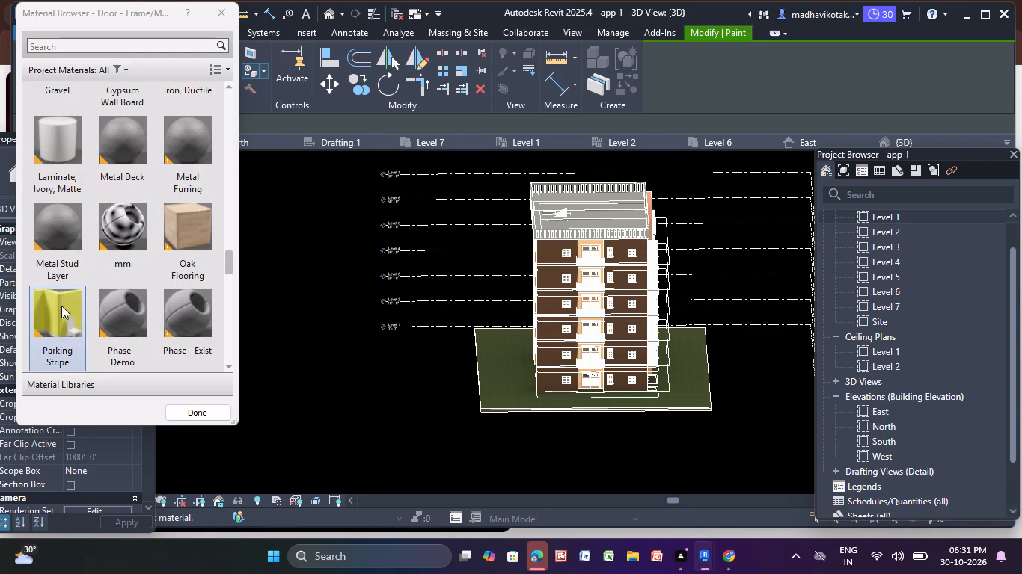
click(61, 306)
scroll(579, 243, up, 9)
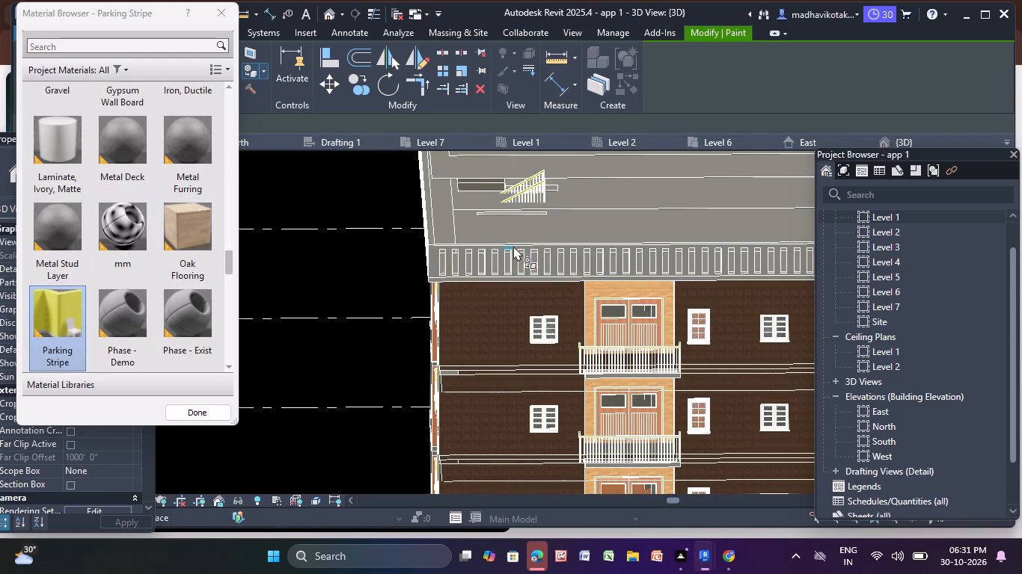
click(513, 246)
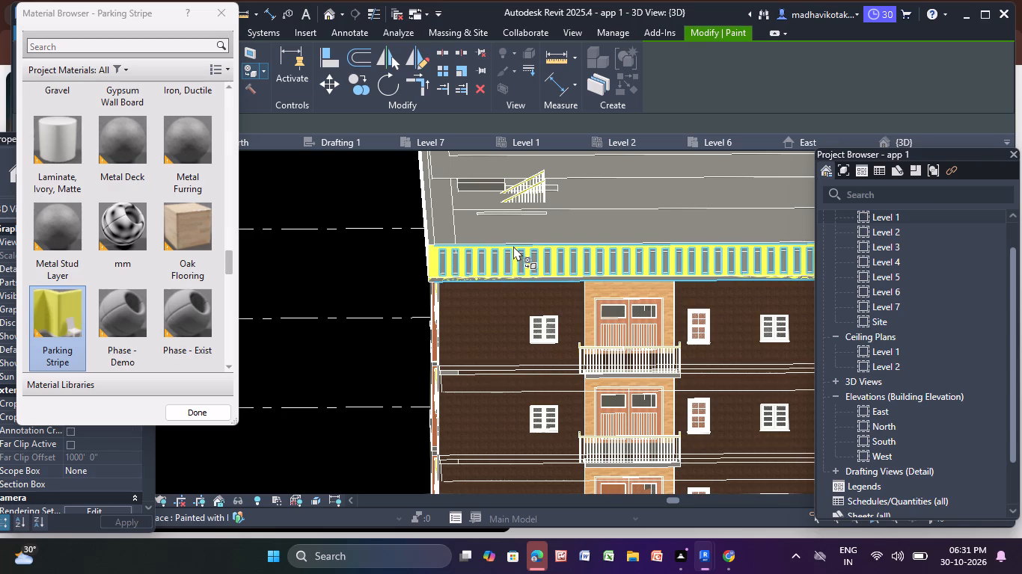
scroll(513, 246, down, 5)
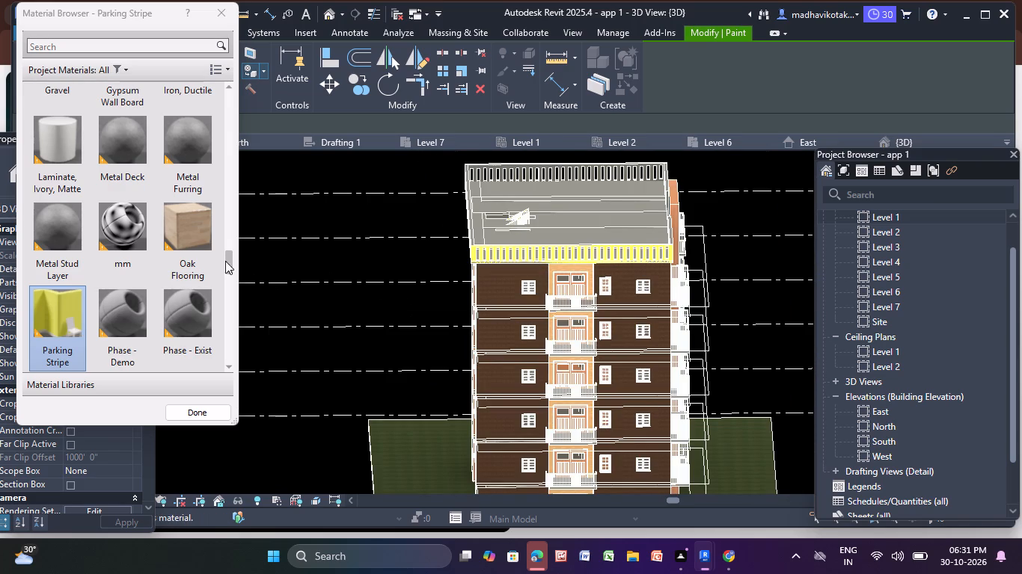
Paint the narrow end strip at the corner of the slotted roof parapet with the Metal Furring material.
click(184, 161)
scroll(493, 247, up, 7)
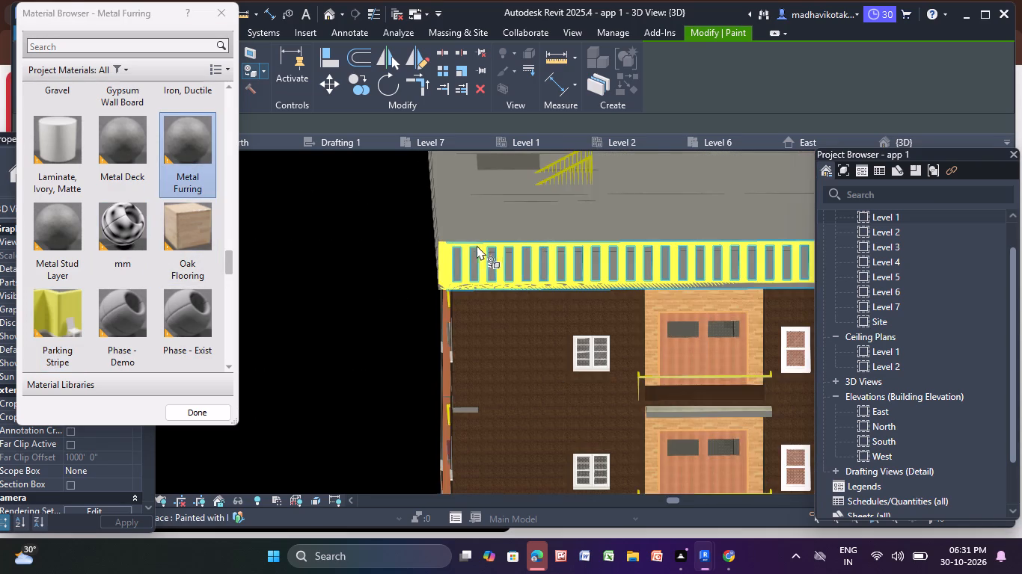
click(445, 256)
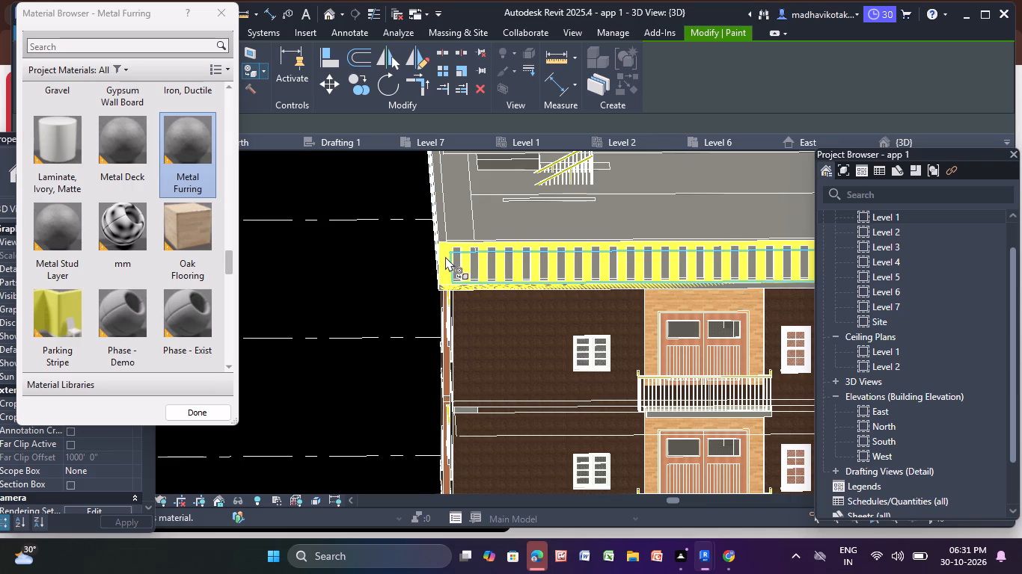
scroll(445, 256, up, 4)
click(445, 256)
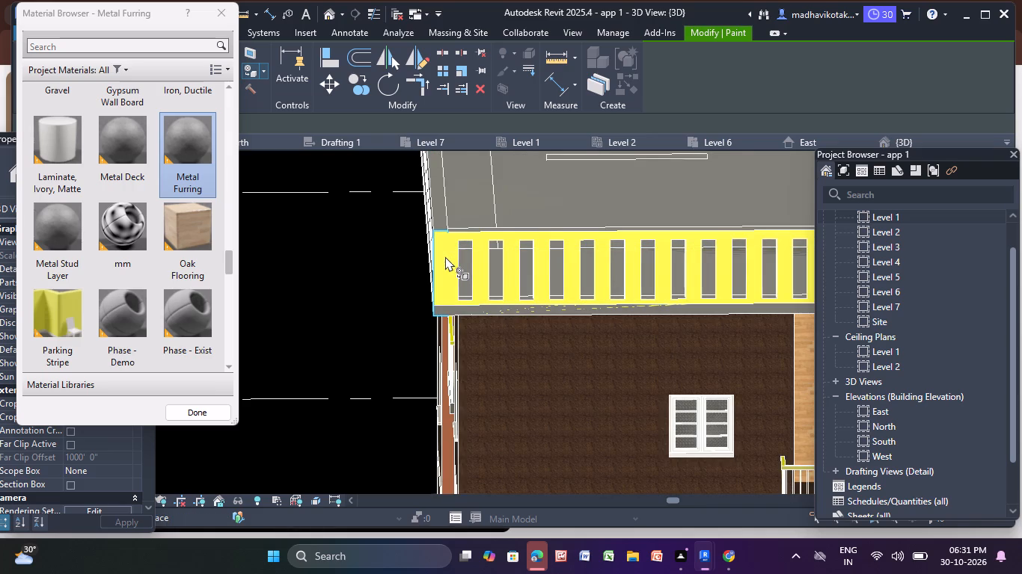
scroll(445, 256, up, 5)
click(445, 256)
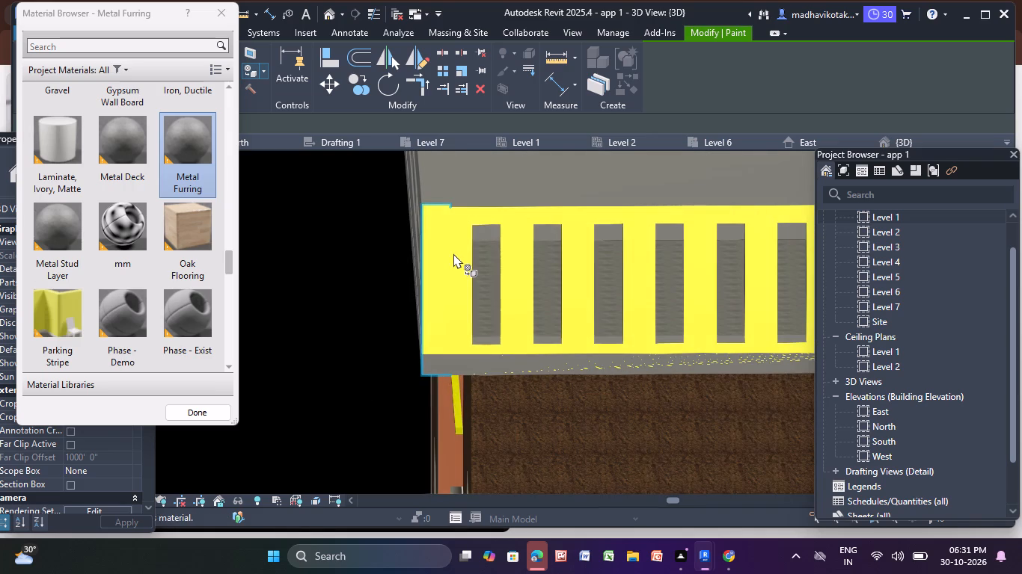
click(453, 253)
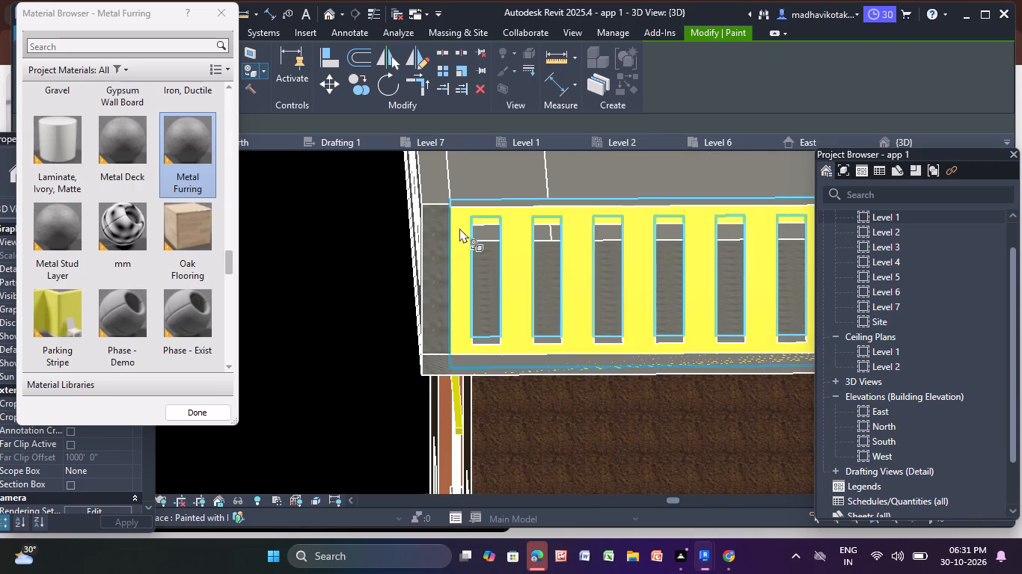
Paint the long slotted front face of the same roof parapet with the Metal Furring material.
scroll(471, 217, down, 6)
scroll(460, 237, up, 5)
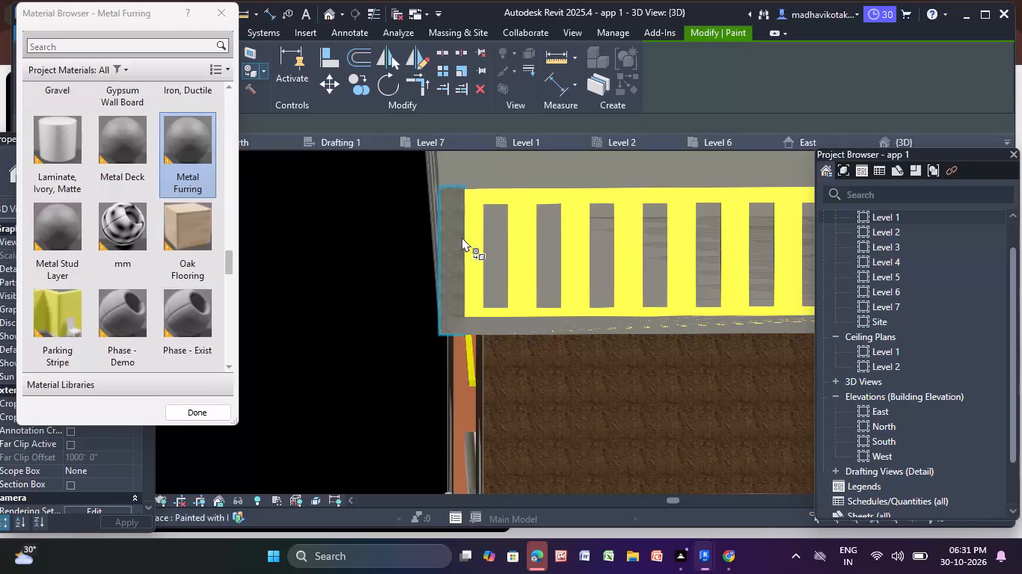
scroll(491, 200, up, 4)
click(495, 194)
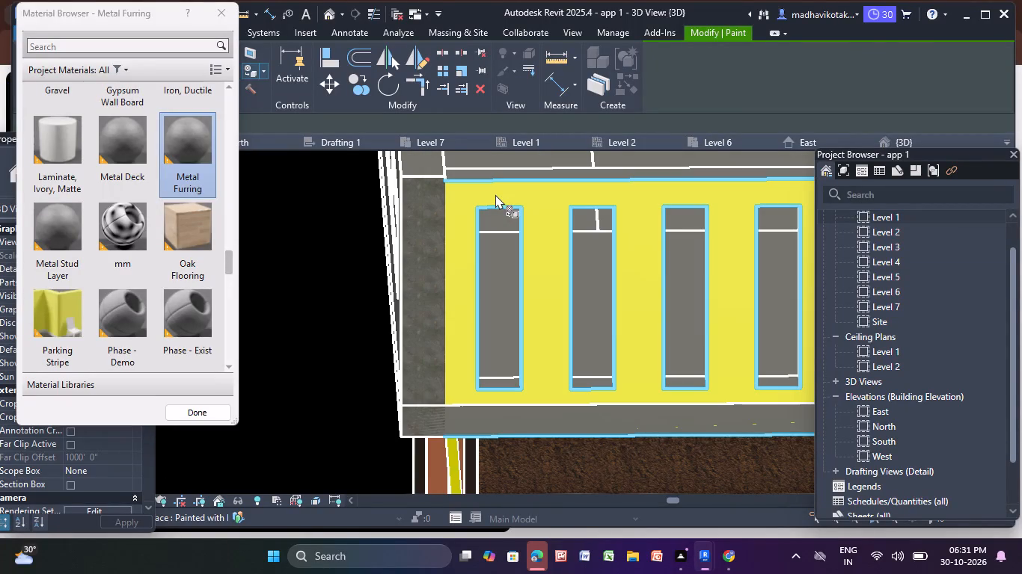
scroll(495, 194, up, 2)
scroll(495, 194, down, 11)
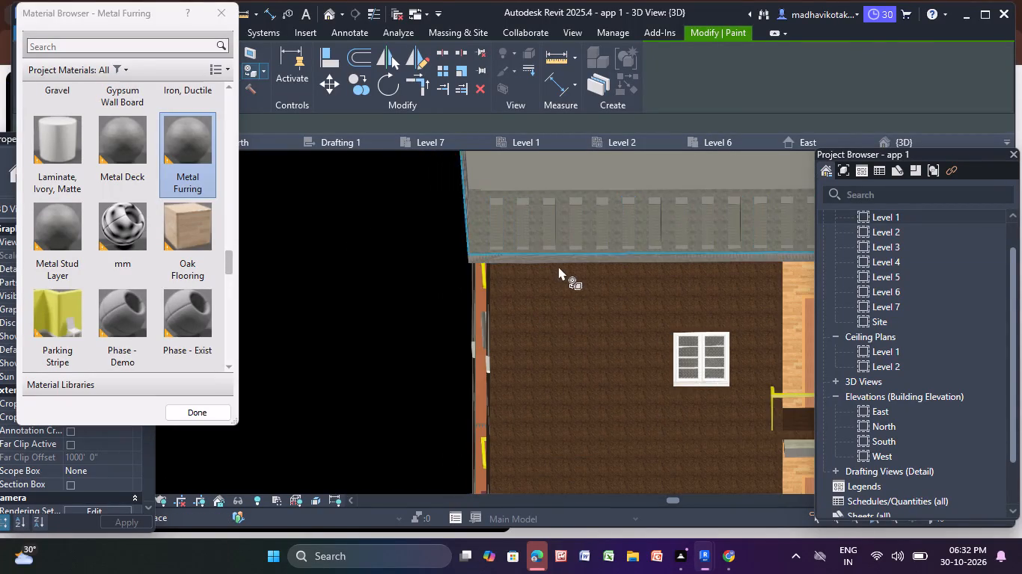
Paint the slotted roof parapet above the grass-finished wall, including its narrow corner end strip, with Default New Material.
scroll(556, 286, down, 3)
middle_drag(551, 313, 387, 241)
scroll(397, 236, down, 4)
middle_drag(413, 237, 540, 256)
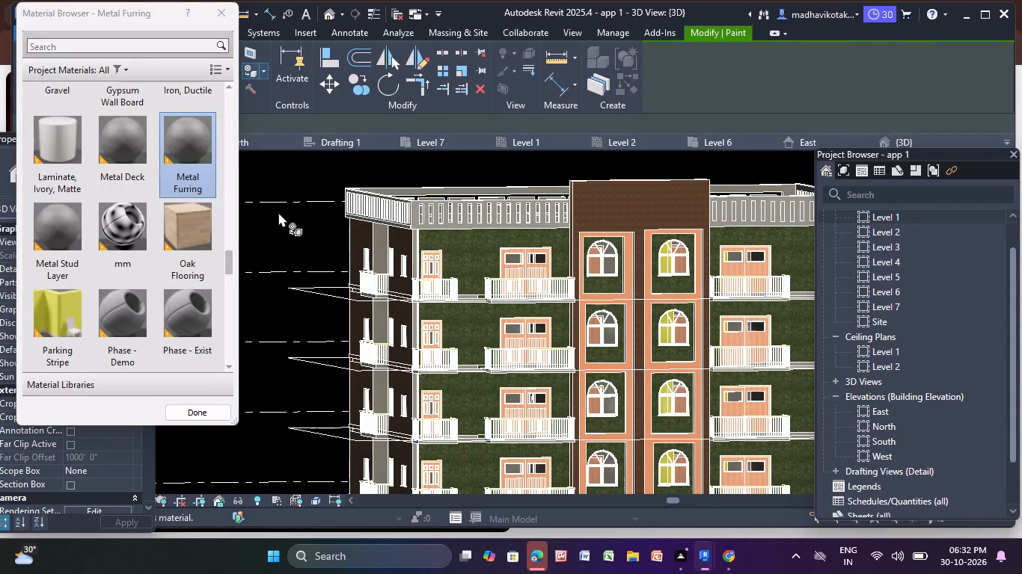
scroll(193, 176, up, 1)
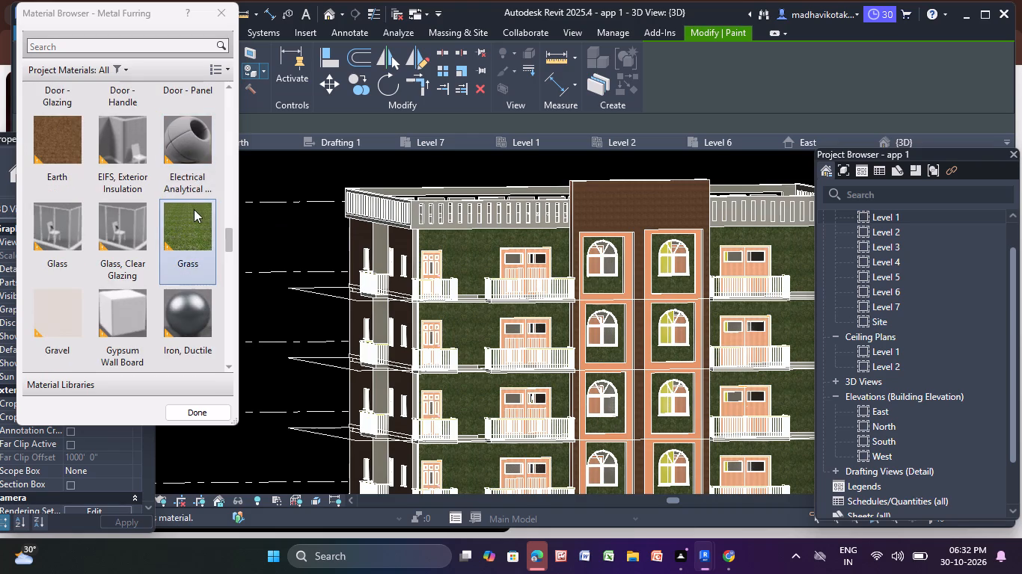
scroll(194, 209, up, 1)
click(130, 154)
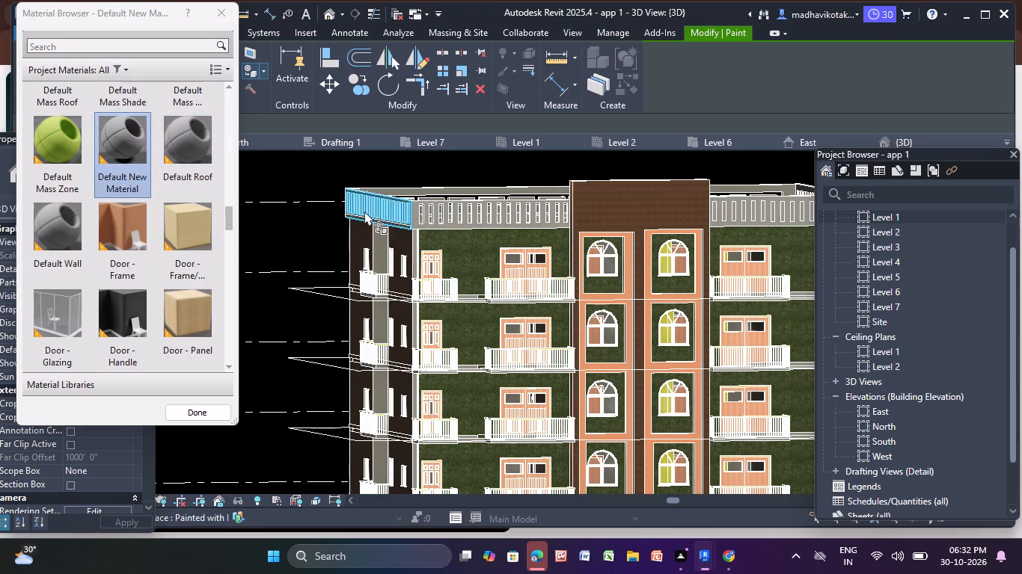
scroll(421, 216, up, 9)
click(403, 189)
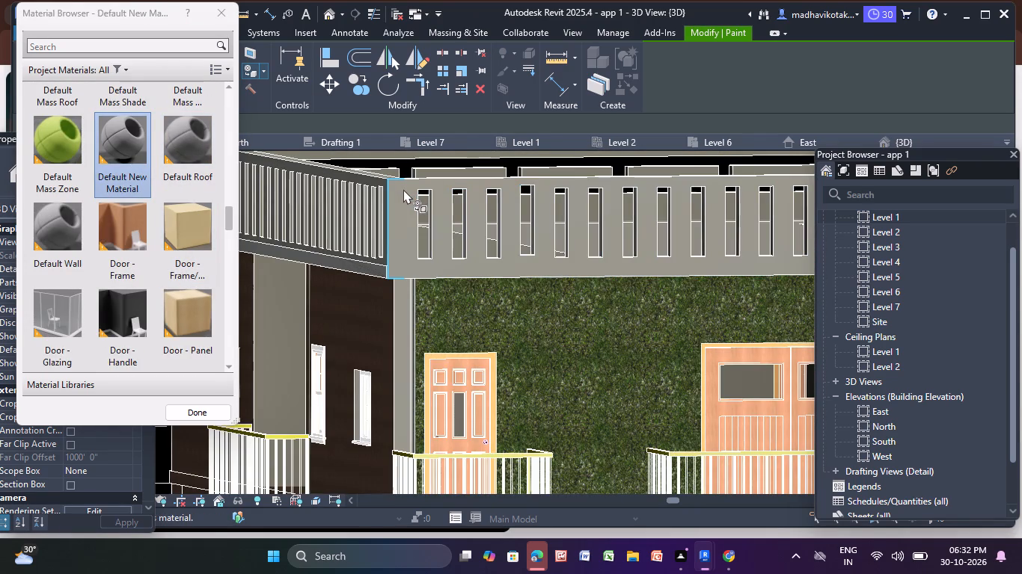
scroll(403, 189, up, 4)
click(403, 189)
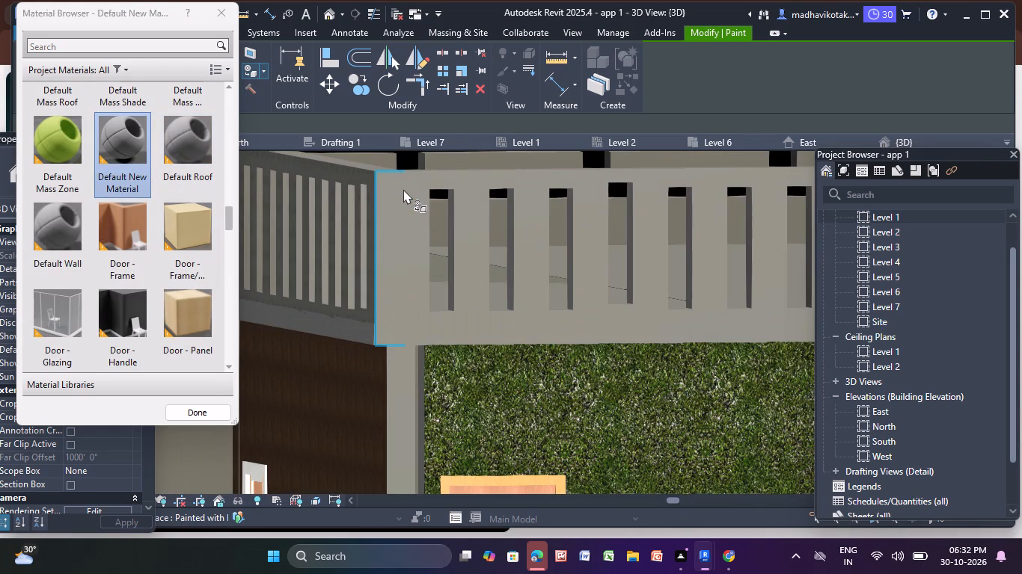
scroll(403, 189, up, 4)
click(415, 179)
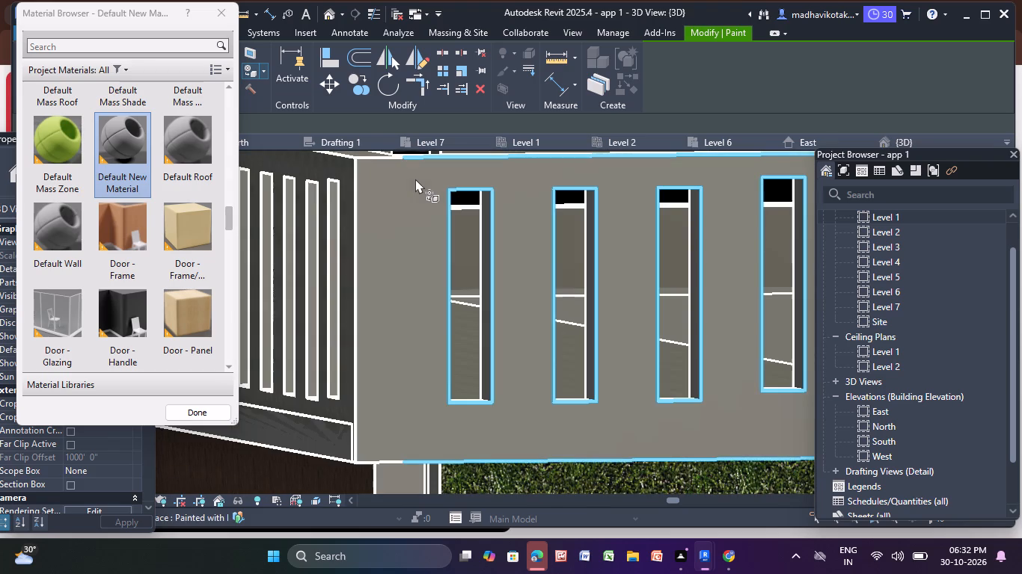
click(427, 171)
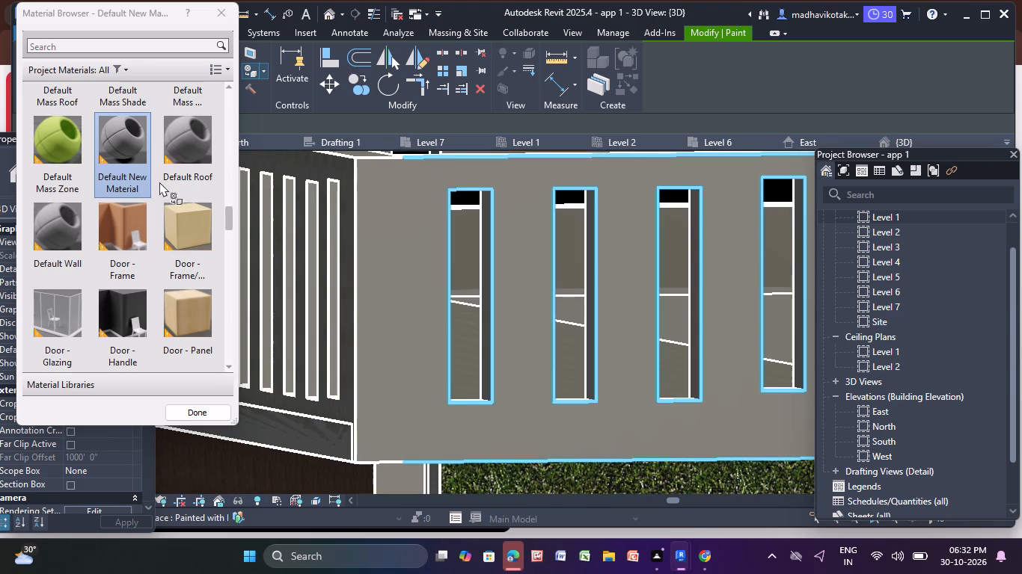
Paint the corner end strip and the slotted face of the parapet above the grass-finished wall with the Area Loads material.
scroll(115, 140, up, 3)
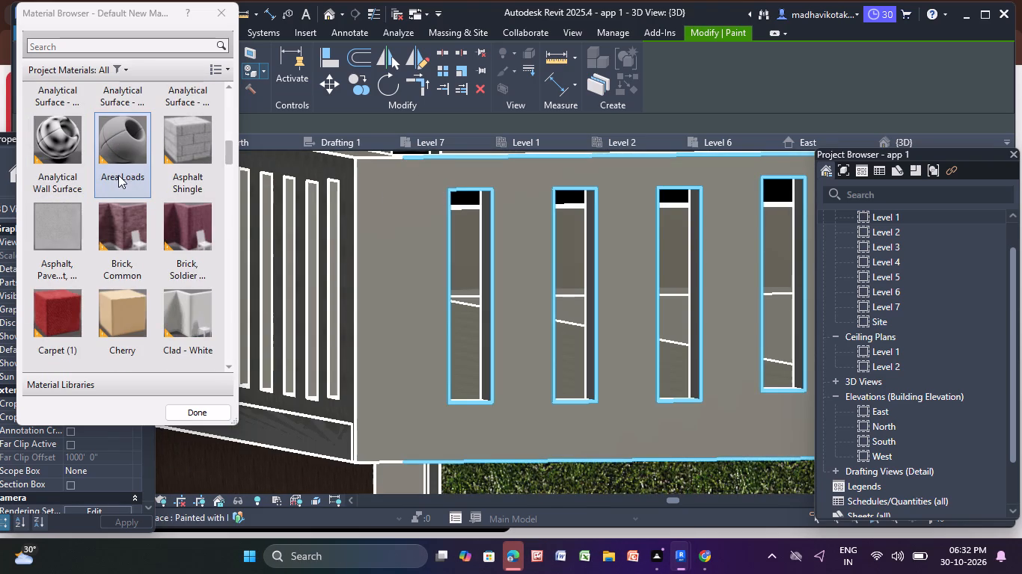
click(137, 144)
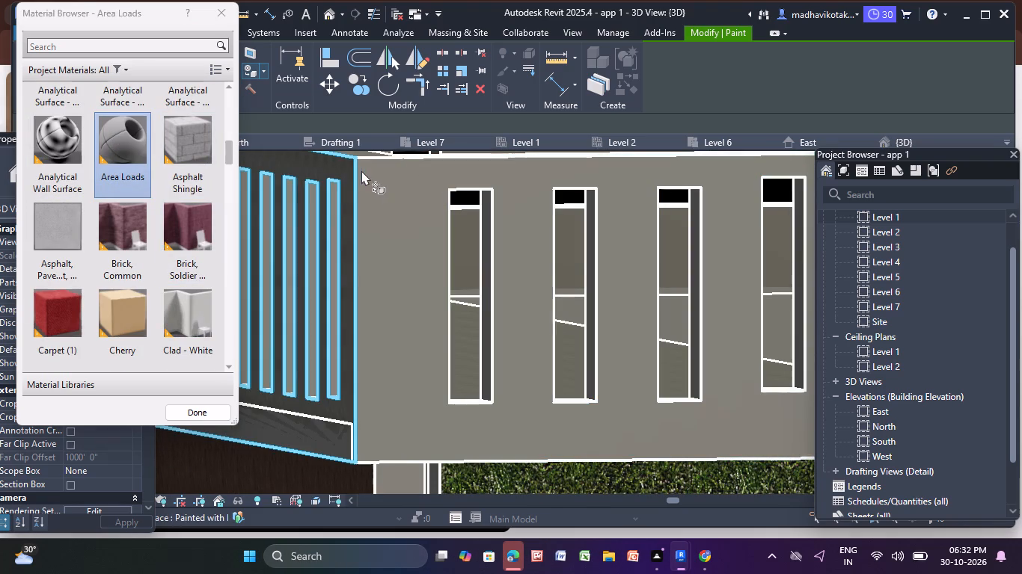
click(403, 184)
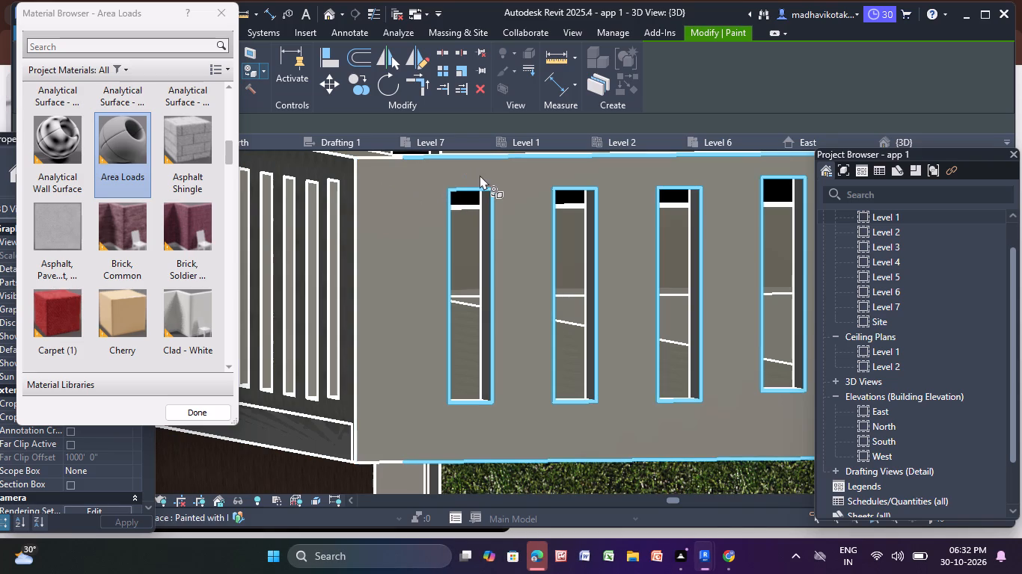
click(518, 165)
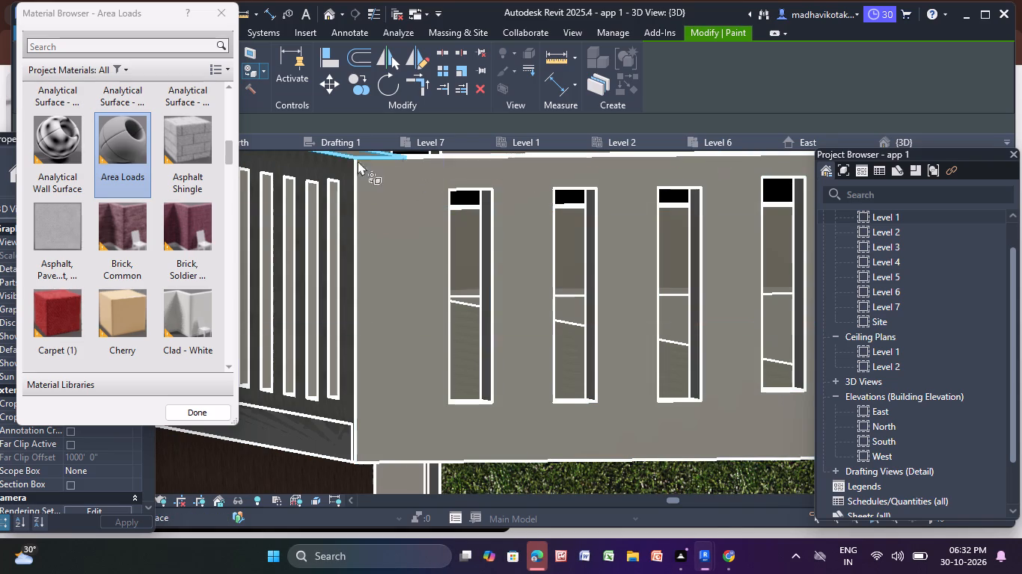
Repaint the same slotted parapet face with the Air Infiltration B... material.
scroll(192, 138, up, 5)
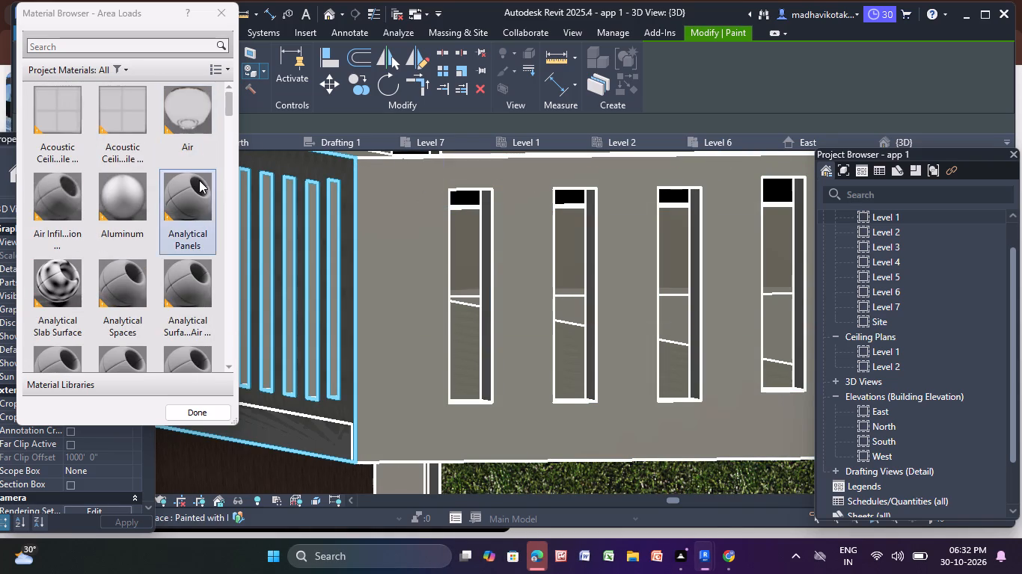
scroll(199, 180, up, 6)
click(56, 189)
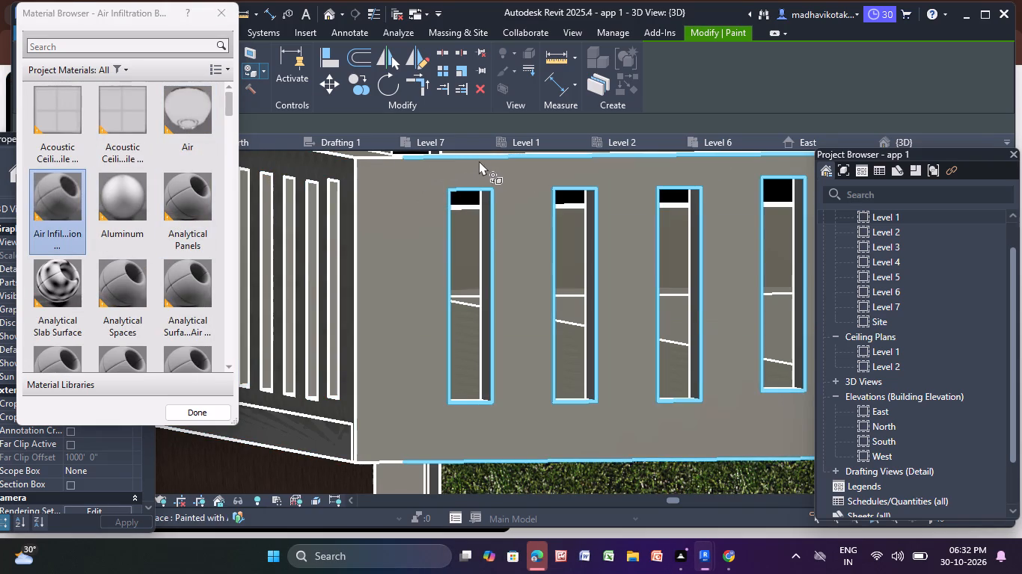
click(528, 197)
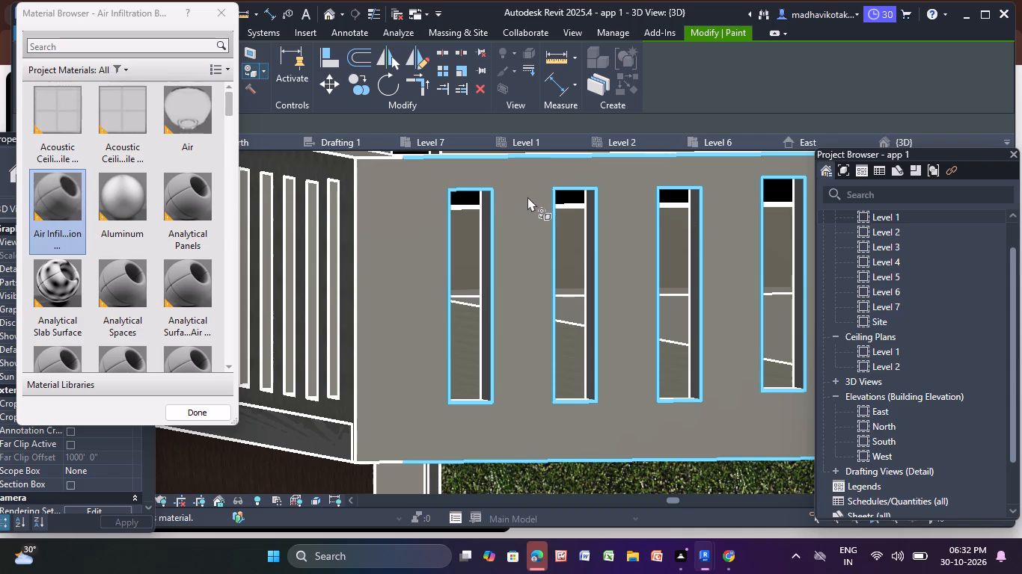
Paint the slotted parapet face above the grass-finished wall with the Default Mass Zone material.
scroll(41, 237, down, 5)
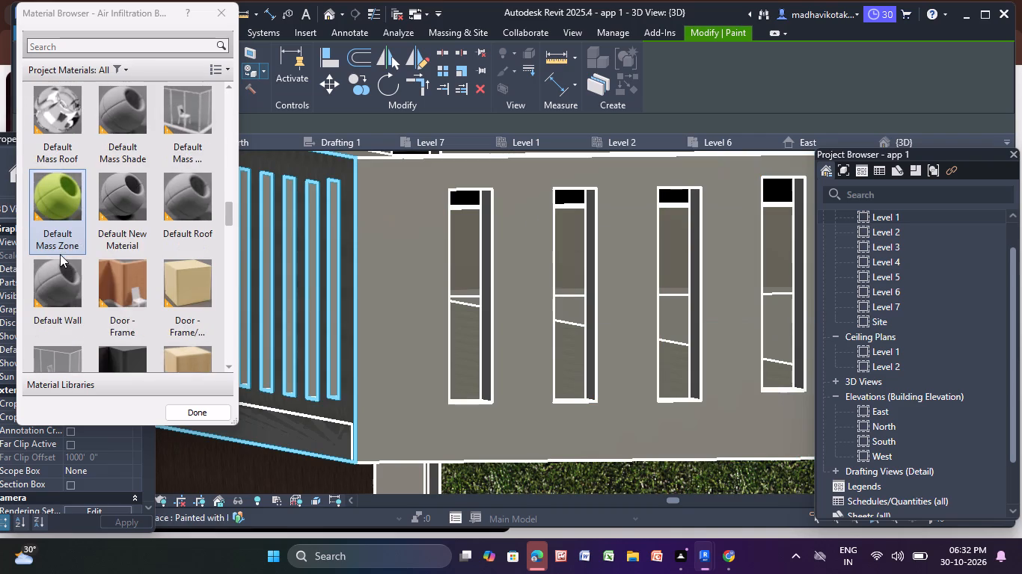
click(49, 220)
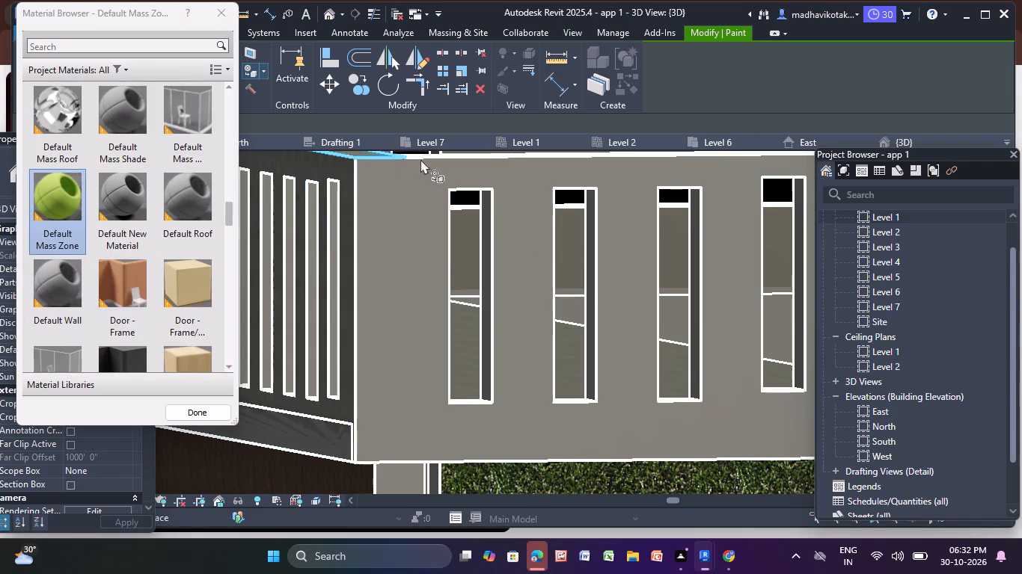
click(510, 188)
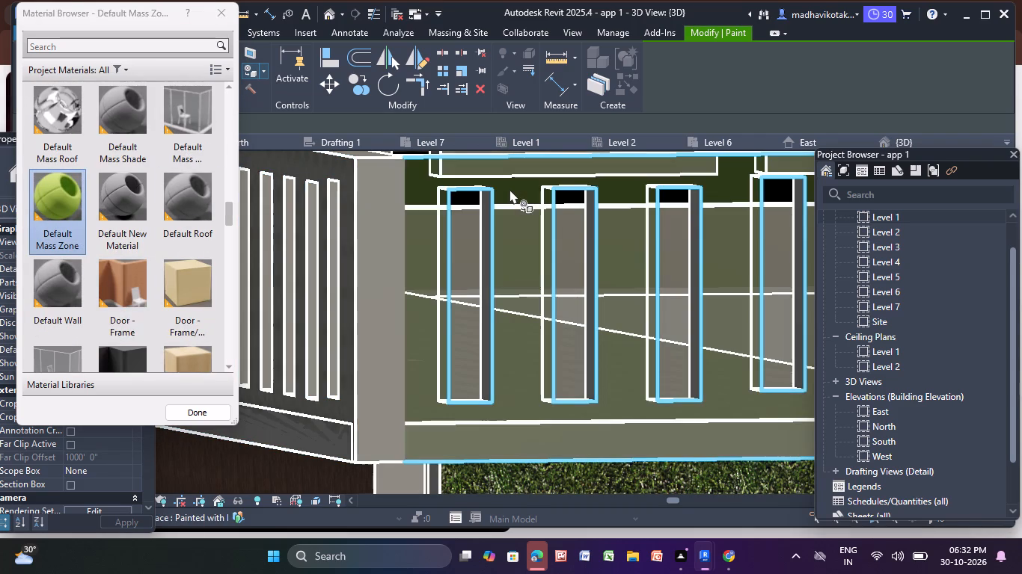
Paint the matching slotted parapet face on the other side of the brown central wall with Default Mass Zone.
scroll(508, 187, down, 8)
scroll(548, 212, up, 1)
scroll(567, 231, down, 6)
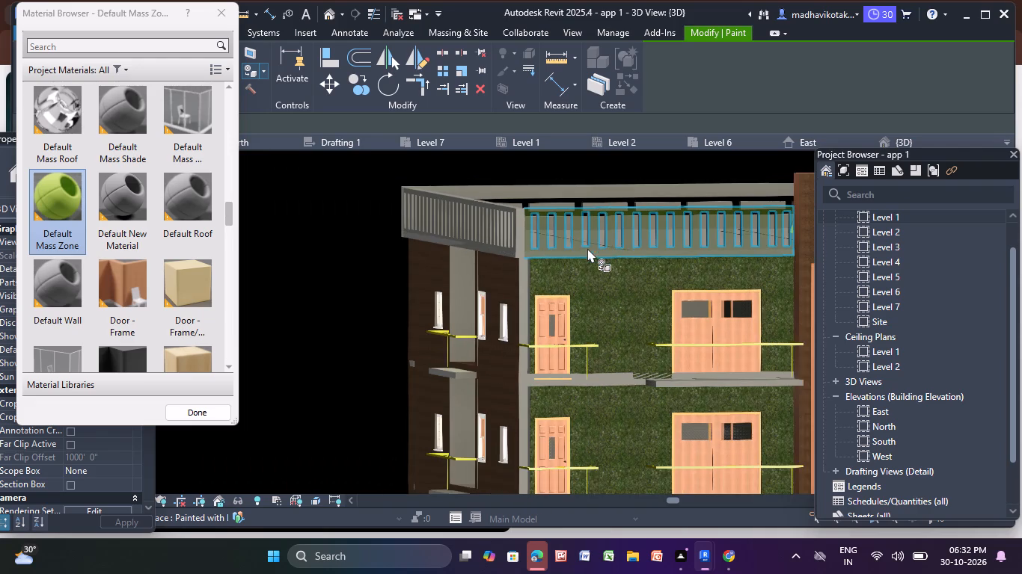
shift+middle_drag(671, 319, 610, 342)
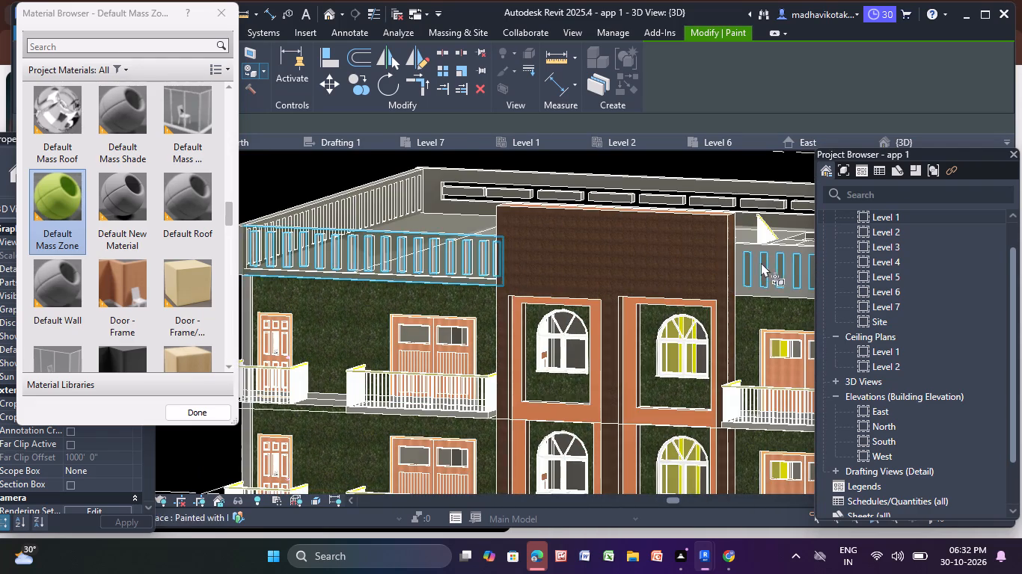
middle_drag(762, 262, 634, 241)
scroll(664, 247, up, 4)
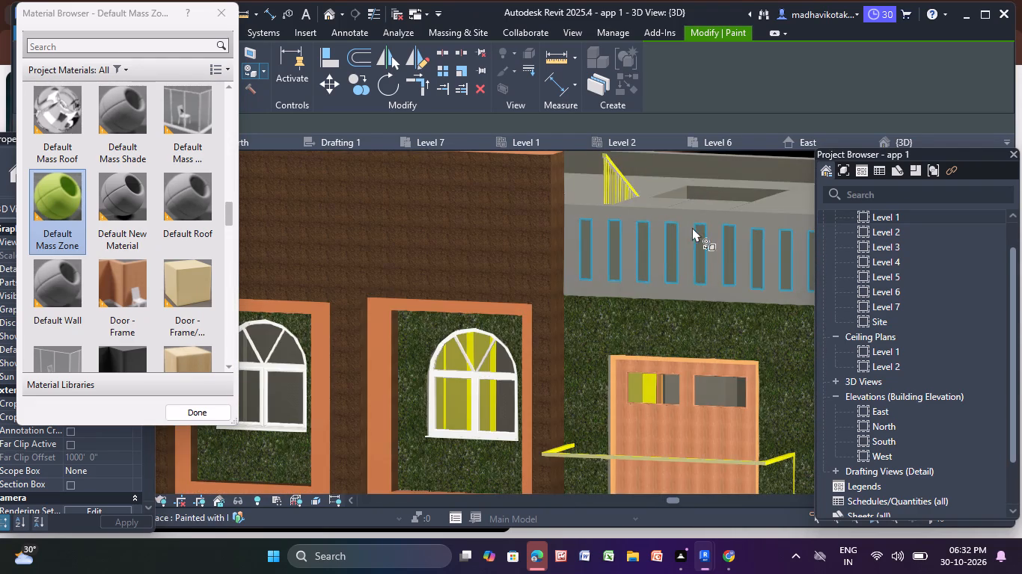
click(700, 218)
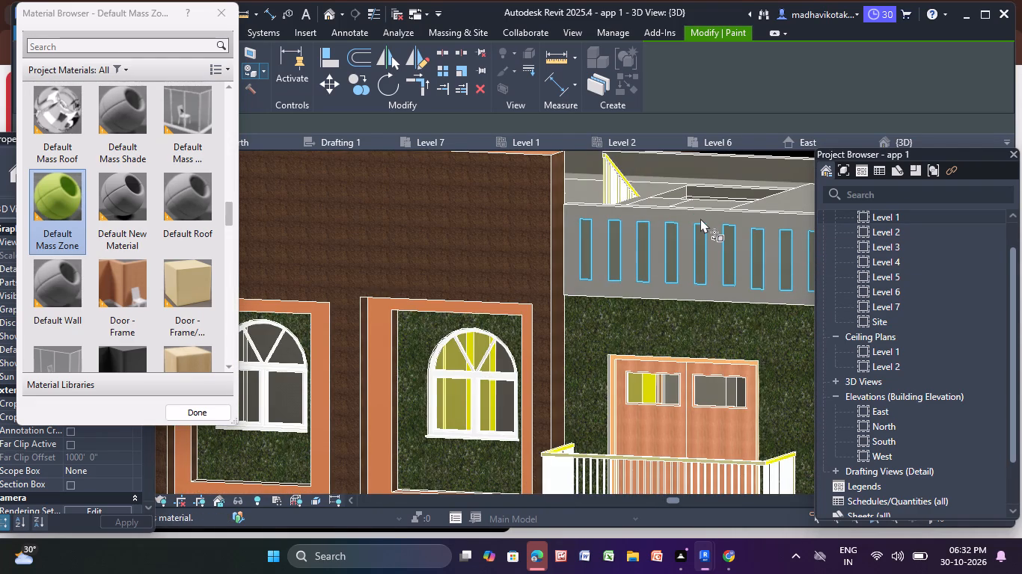
scroll(700, 218, up, 4)
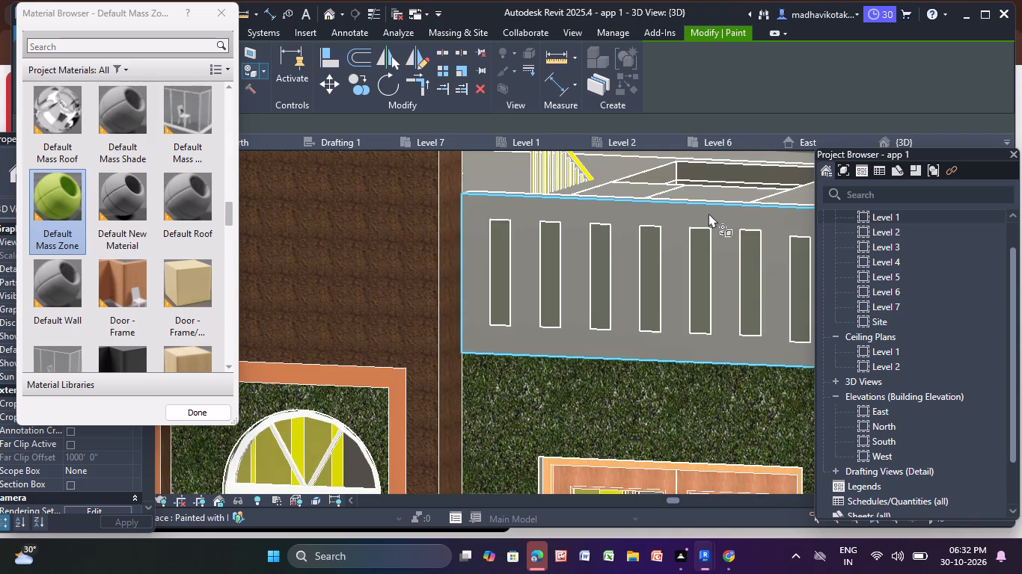
click(709, 213)
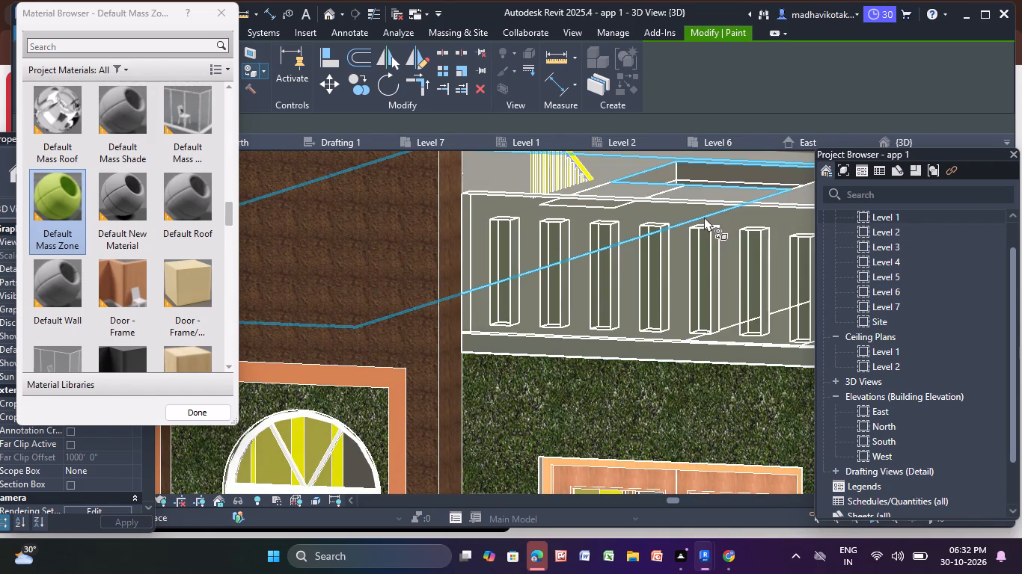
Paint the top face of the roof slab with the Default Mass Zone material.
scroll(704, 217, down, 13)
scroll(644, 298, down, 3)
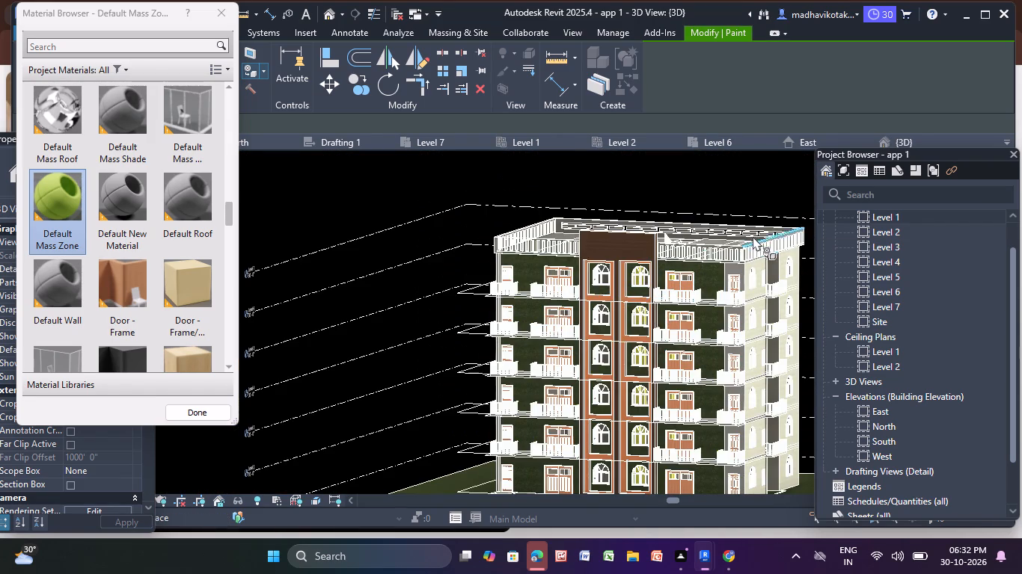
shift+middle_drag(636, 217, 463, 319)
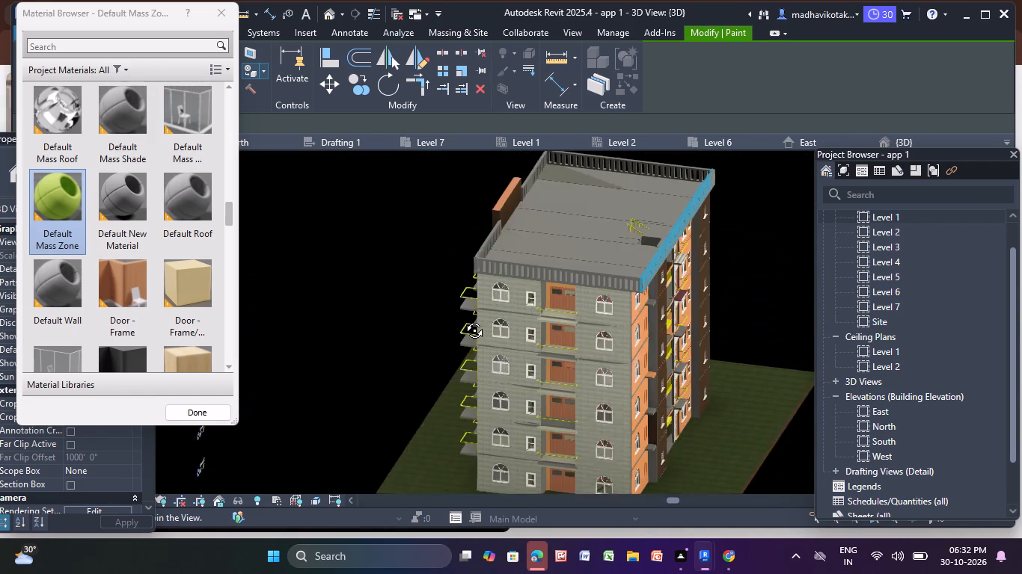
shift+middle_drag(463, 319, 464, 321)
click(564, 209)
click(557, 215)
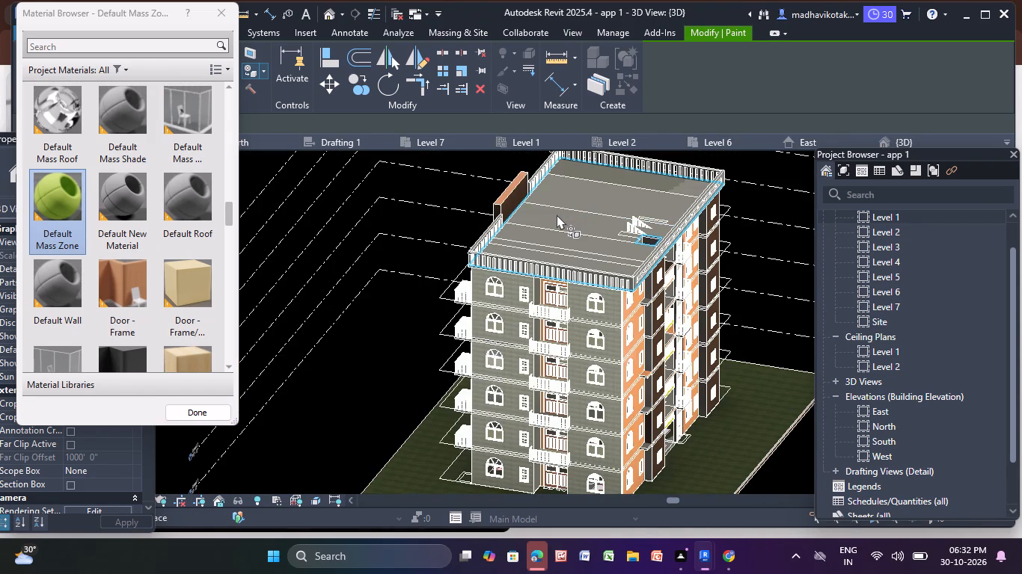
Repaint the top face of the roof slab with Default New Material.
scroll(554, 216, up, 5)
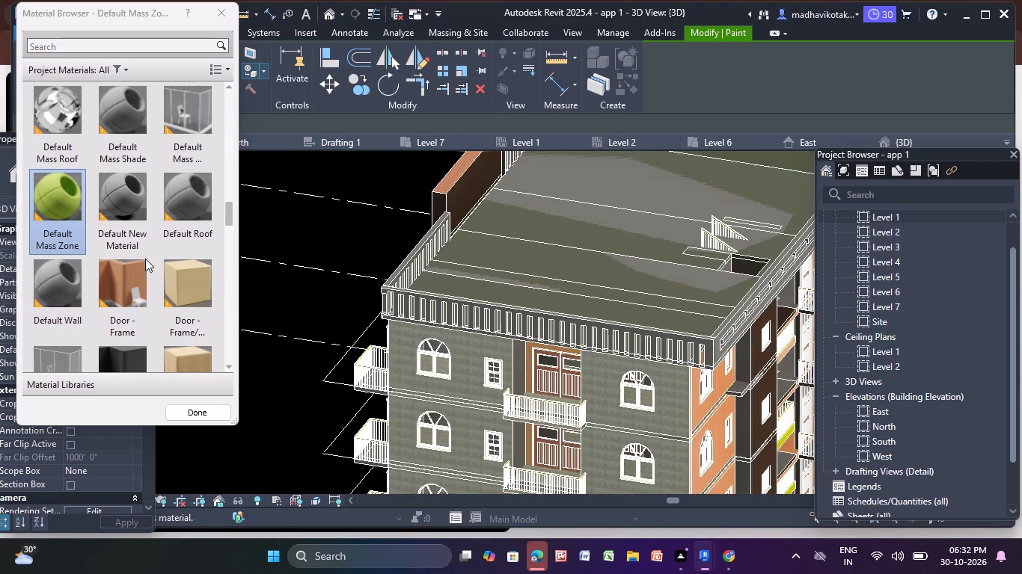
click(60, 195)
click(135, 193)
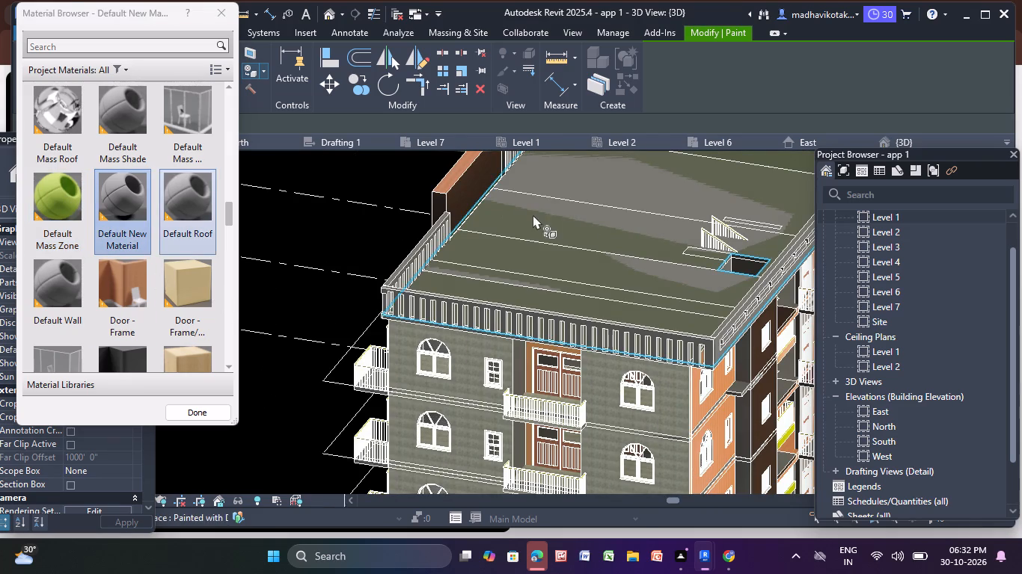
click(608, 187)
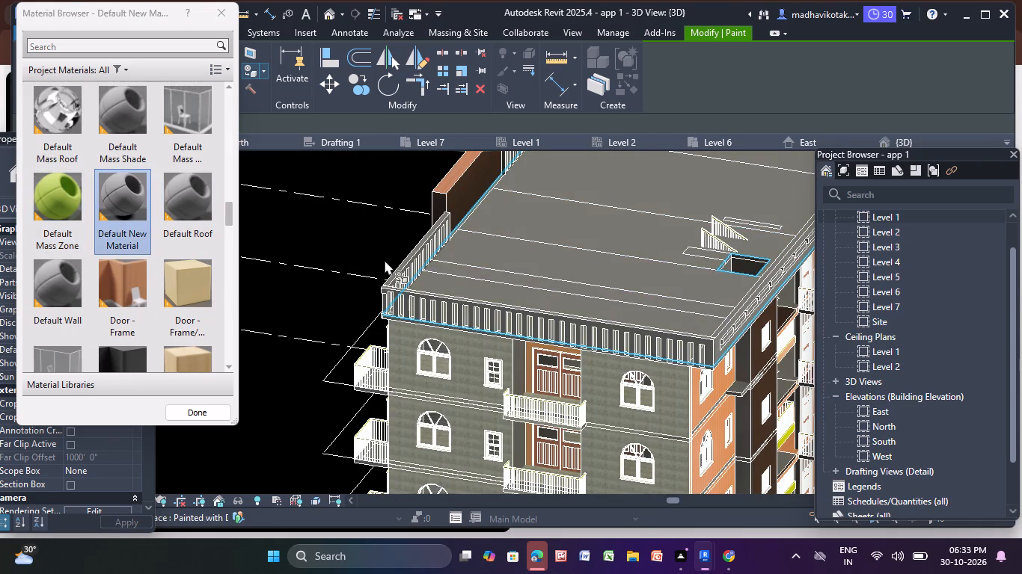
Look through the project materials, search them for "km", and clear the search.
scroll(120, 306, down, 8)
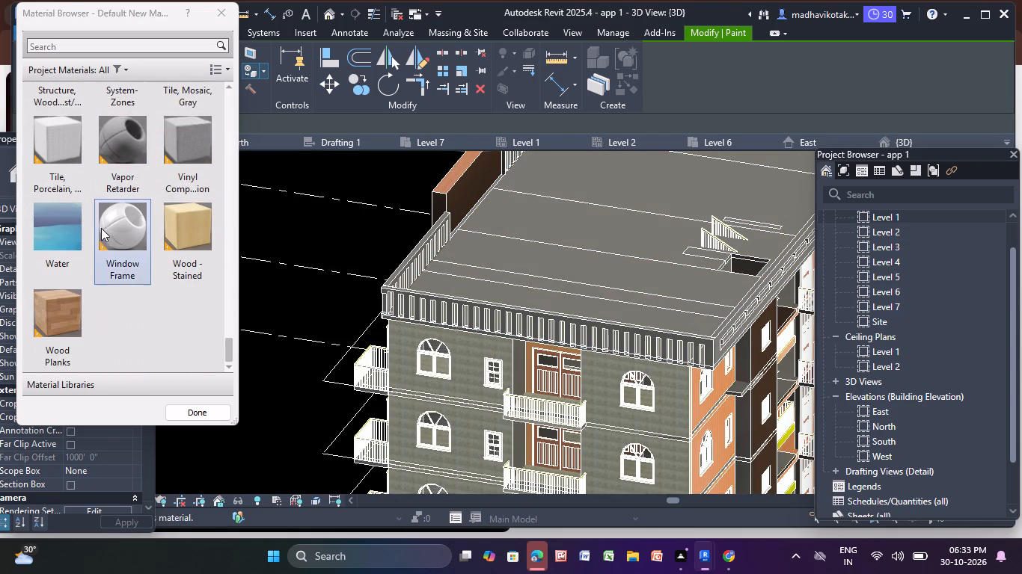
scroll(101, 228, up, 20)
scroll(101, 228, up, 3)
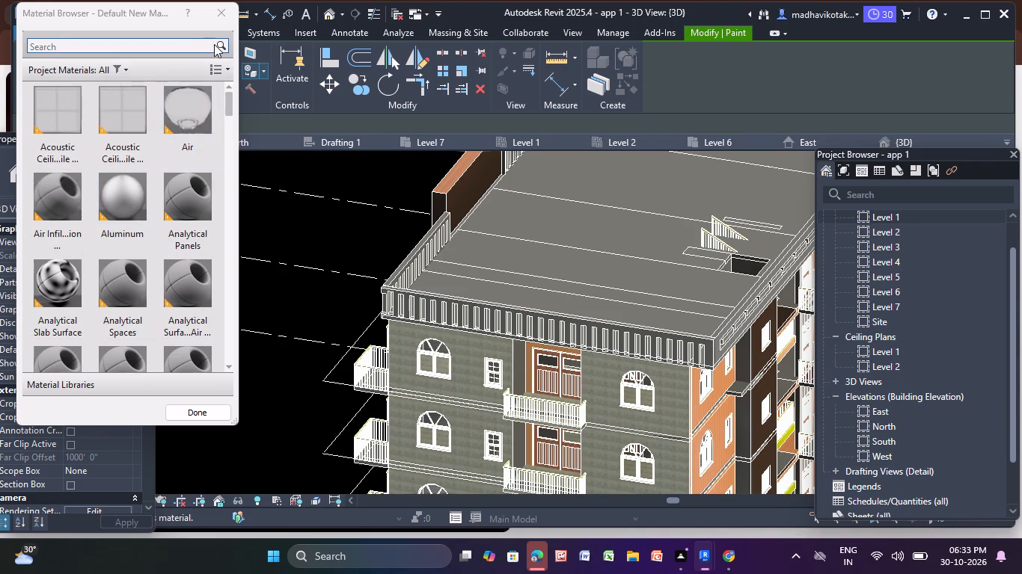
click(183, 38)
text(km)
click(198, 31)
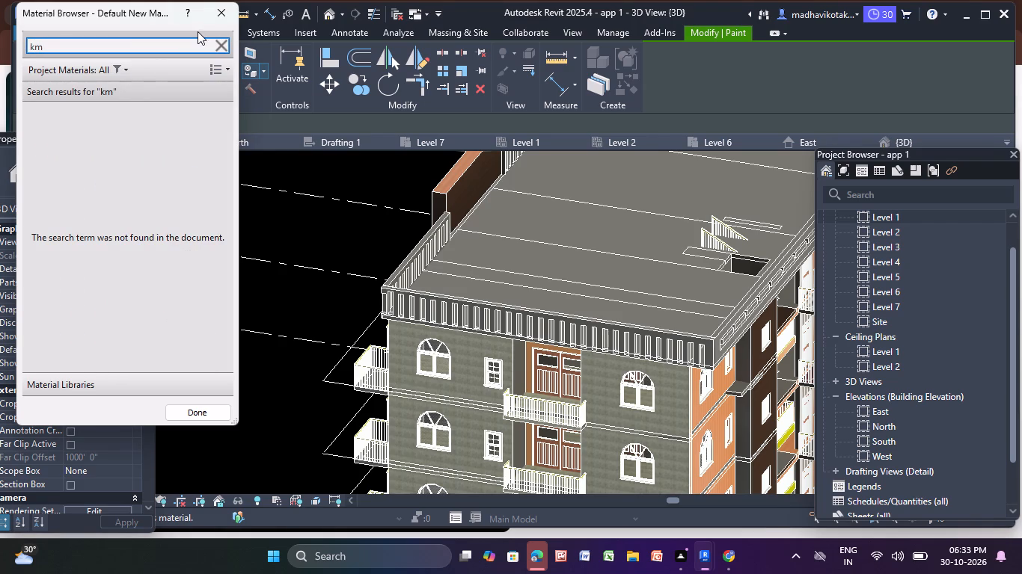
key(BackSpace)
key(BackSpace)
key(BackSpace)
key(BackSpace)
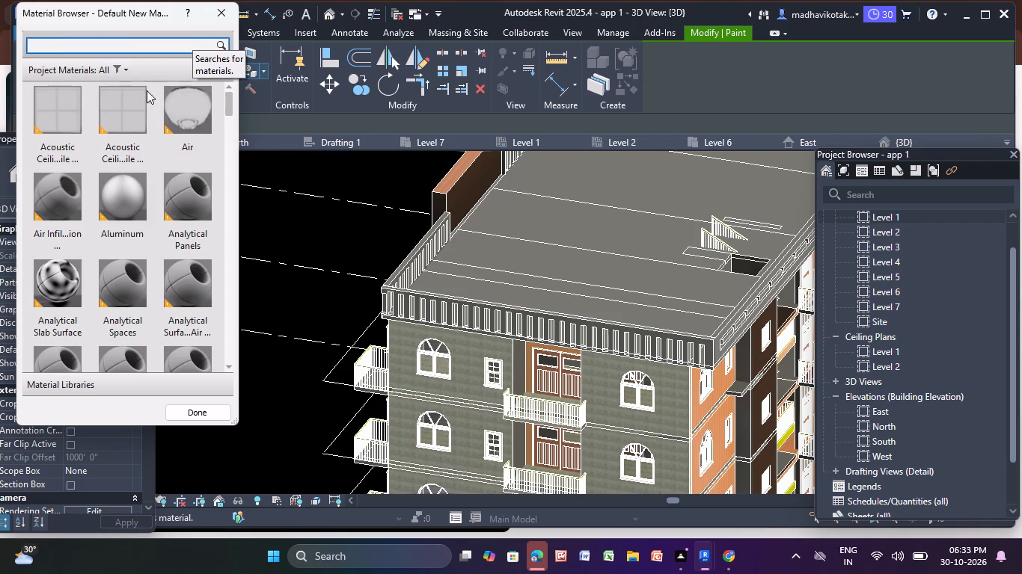
Paint the top face of the roof slab with the Analytical Panels material.
click(179, 183)
click(539, 220)
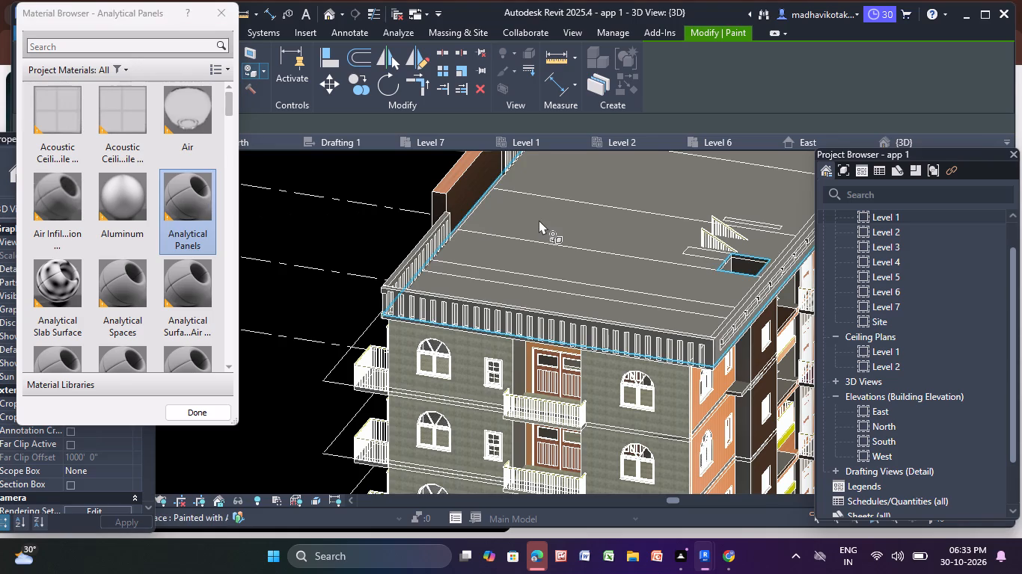
scroll(539, 220, up, 4)
click(554, 244)
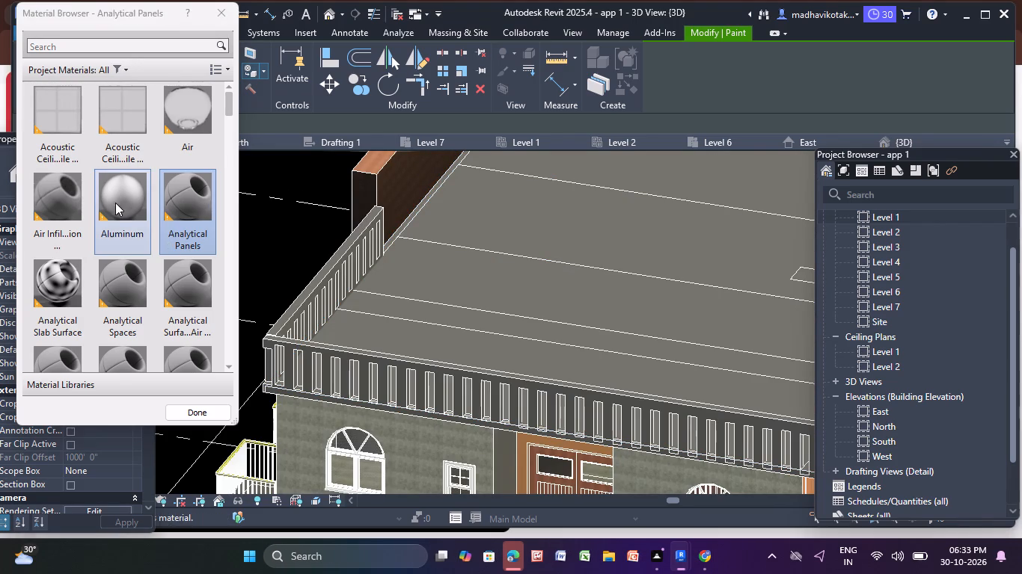
Paint the top face of the roof slab with the Aluminum material.
click(115, 203)
click(542, 220)
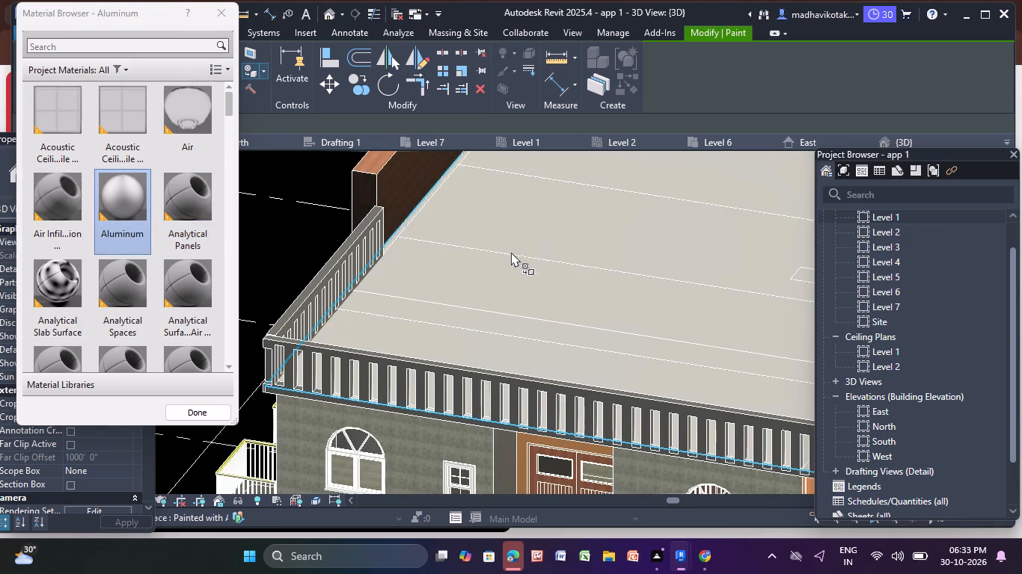
scroll(505, 265, down, 8)
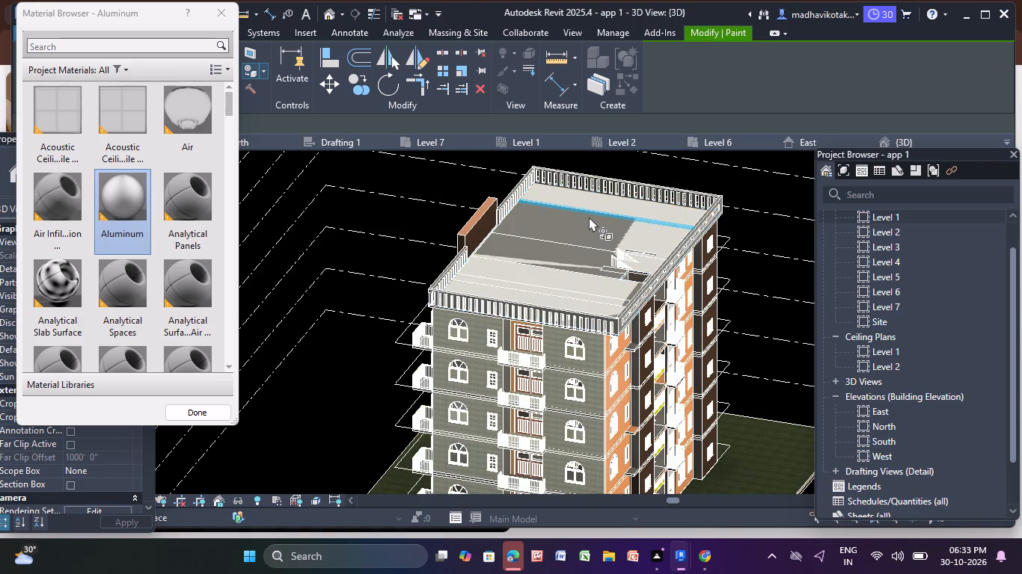
click(582, 225)
scroll(582, 225, up, 5)
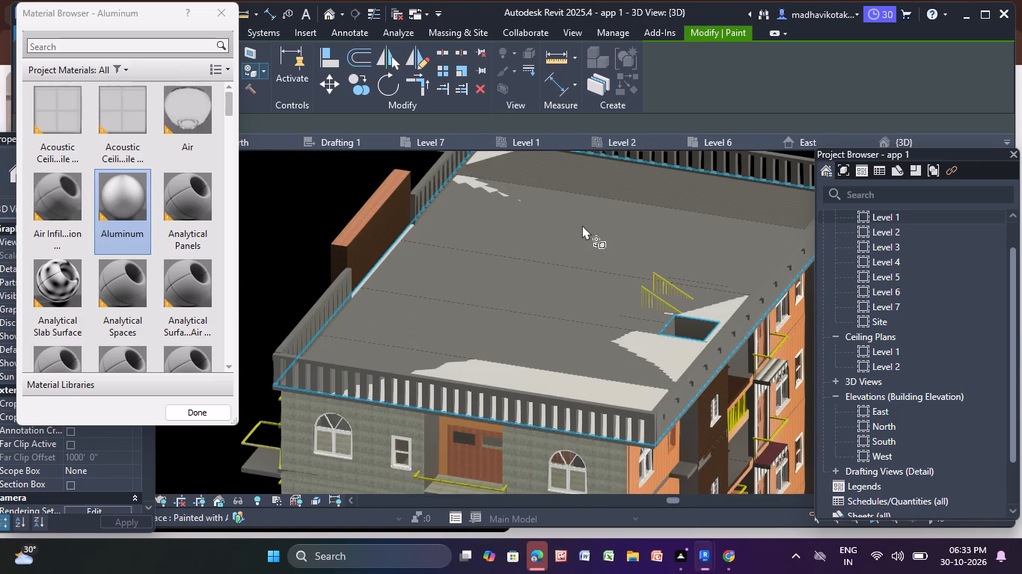
click(568, 234)
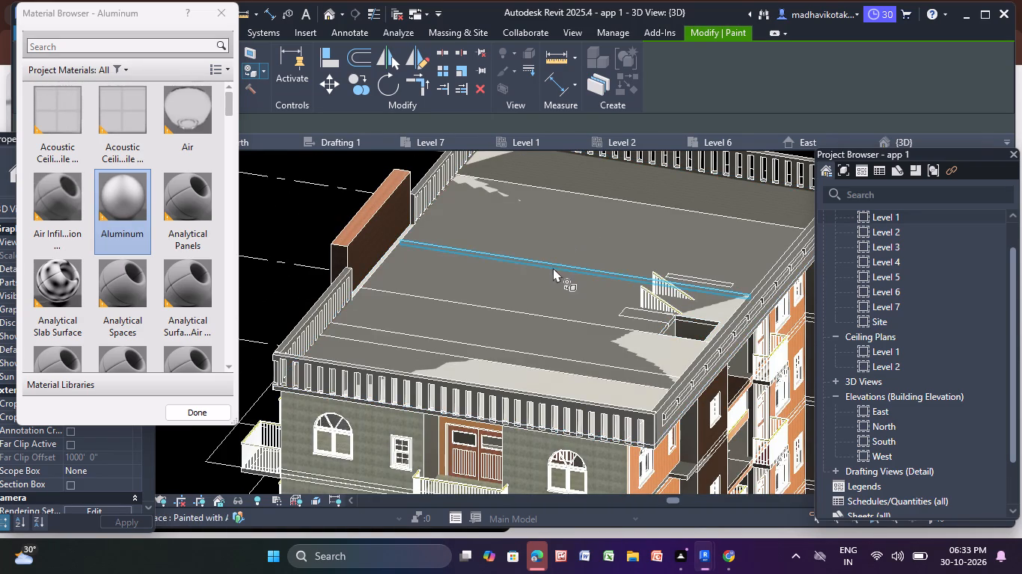
click(539, 290)
Close the Project Browser, orient the 3D view to the building's Front side, and end the Paint command.
scroll(539, 290, down, 6)
middle_drag(539, 292, 533, 264)
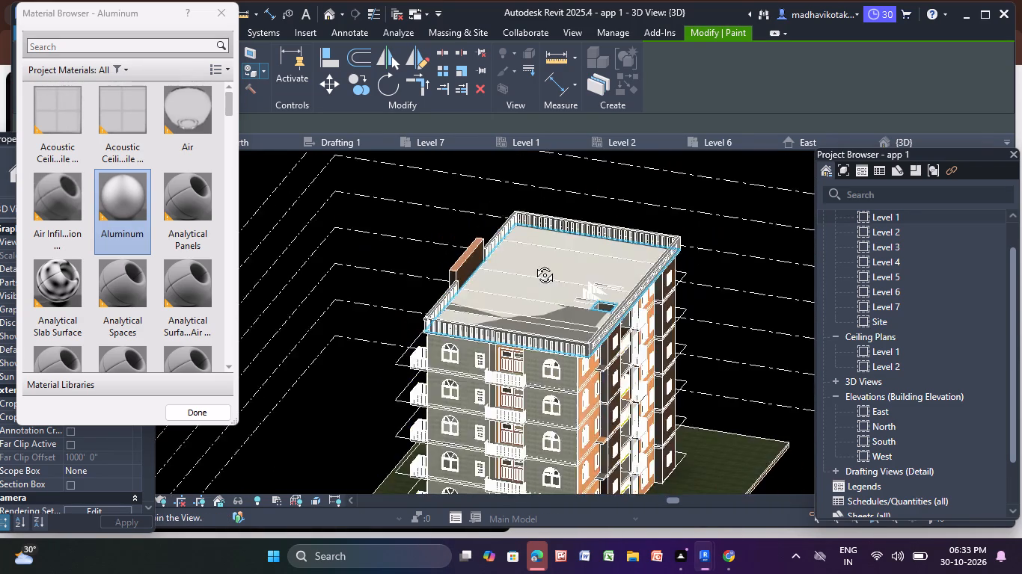
middle_drag(533, 264, 590, 185)
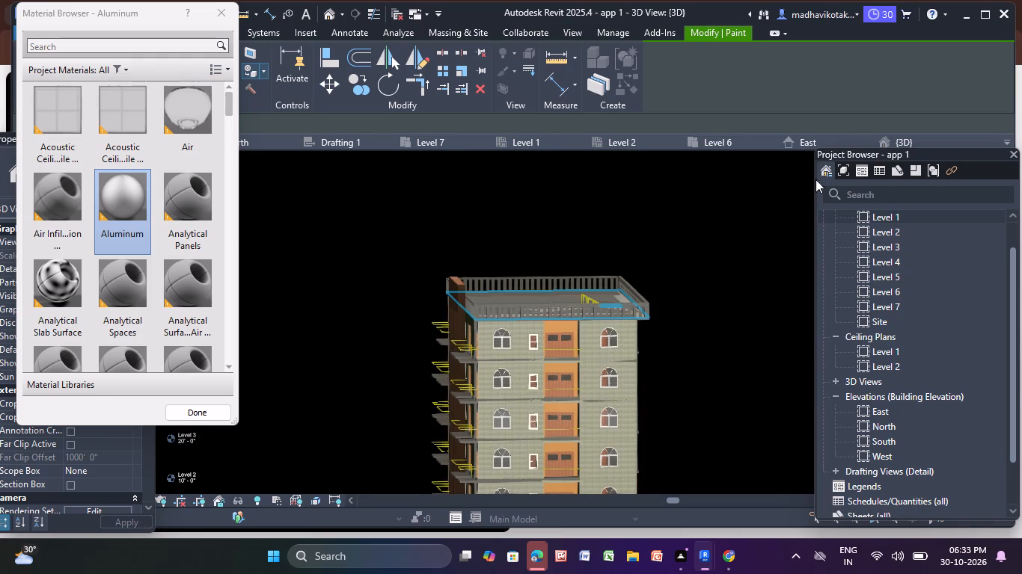
click(1012, 152)
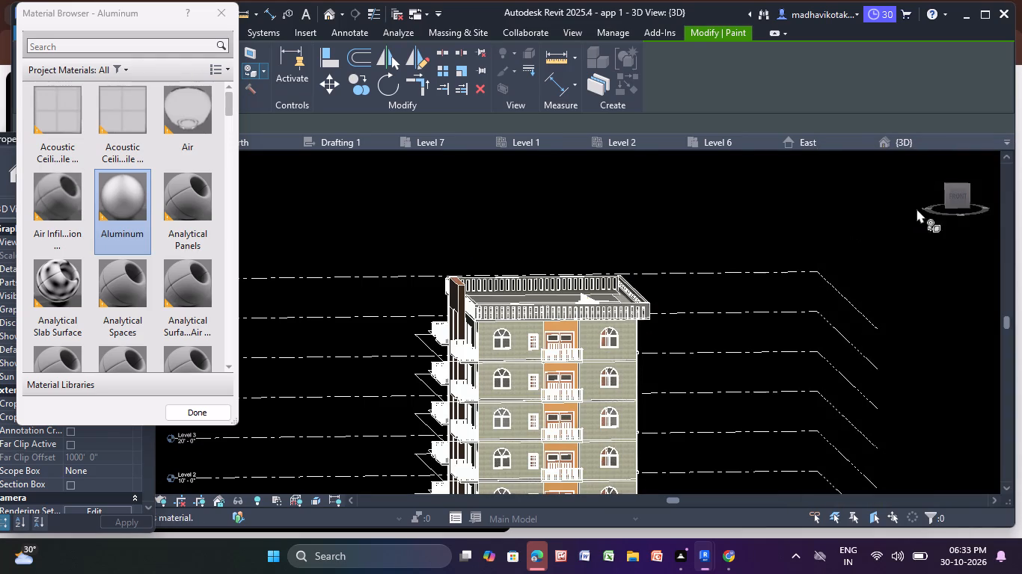
click(963, 191)
scroll(862, 253, down, 2)
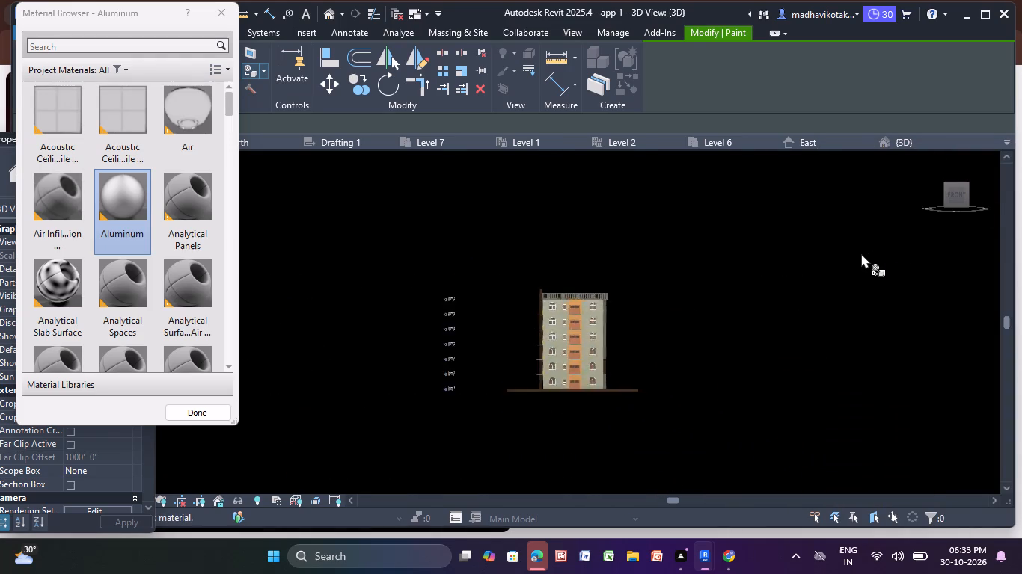
middle_drag(843, 259, 762, 280)
scroll(462, 316, up, 4)
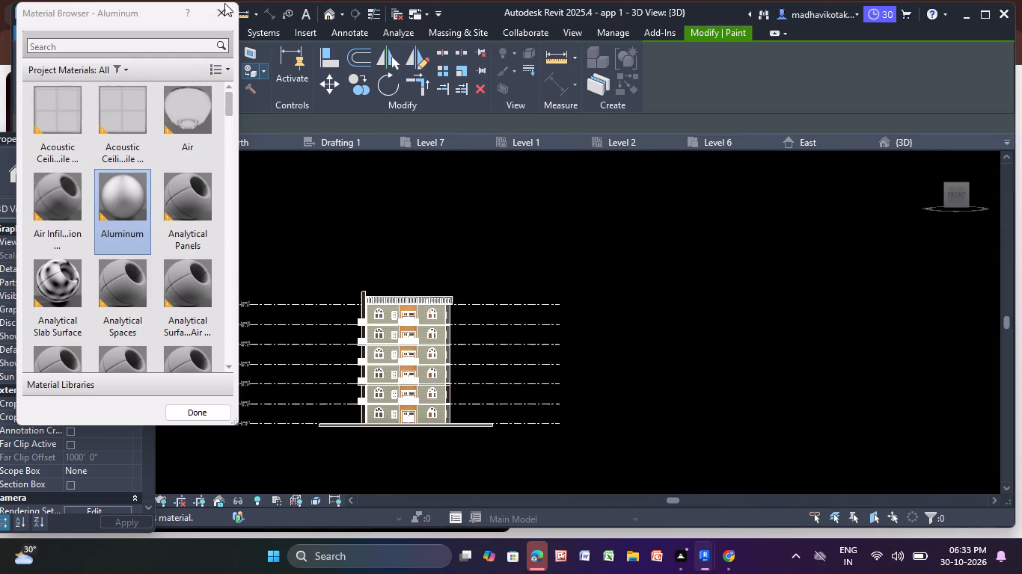
click(221, 7)
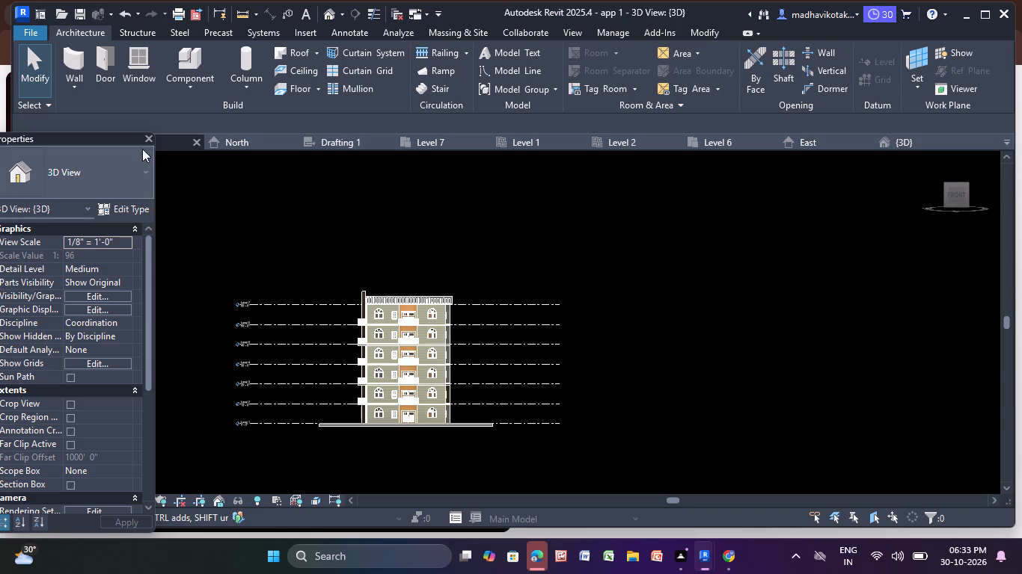
key(Escape)
Start saving the current model as a new project file.
click(30, 27)
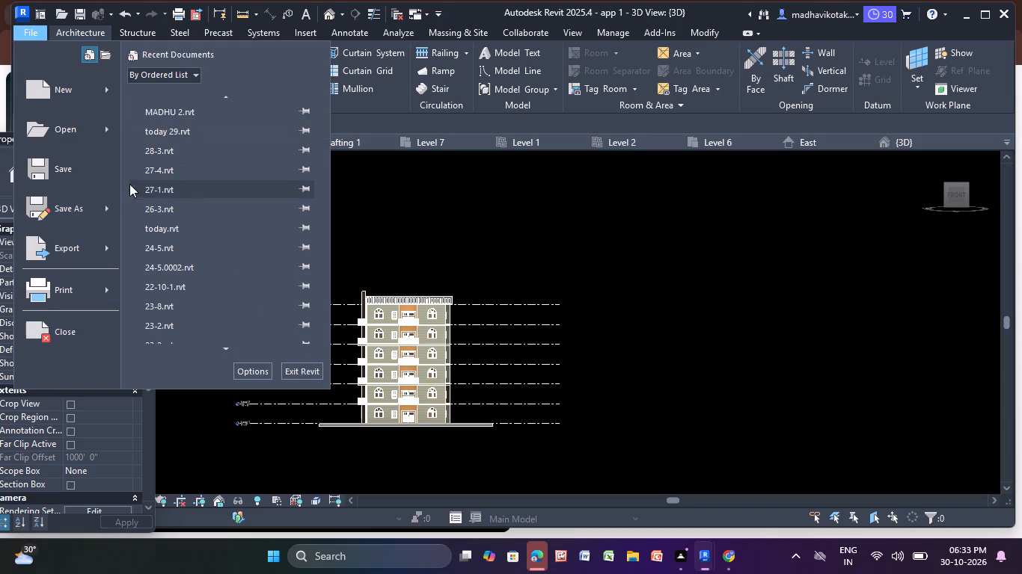
click(67, 212)
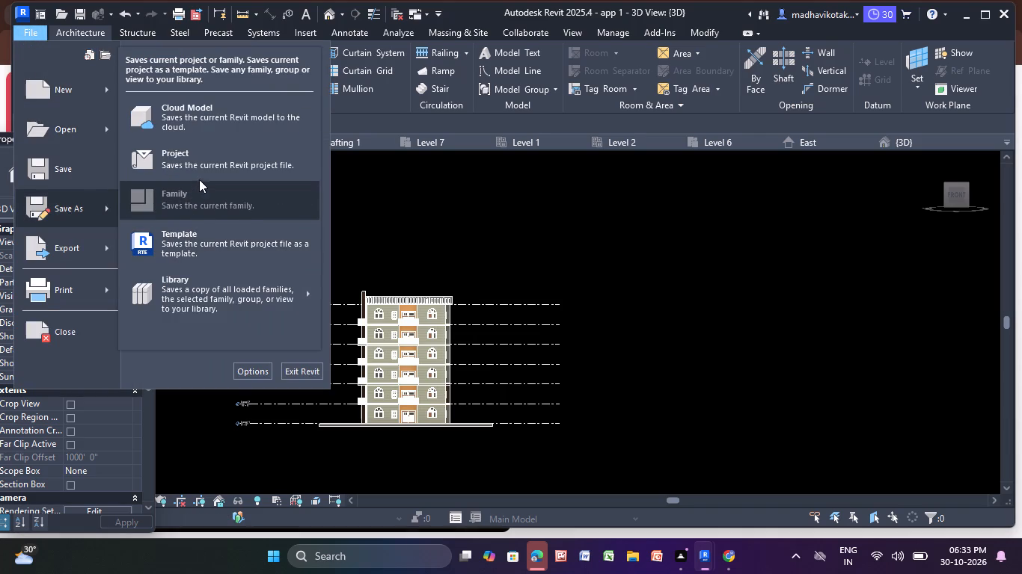
click(216, 166)
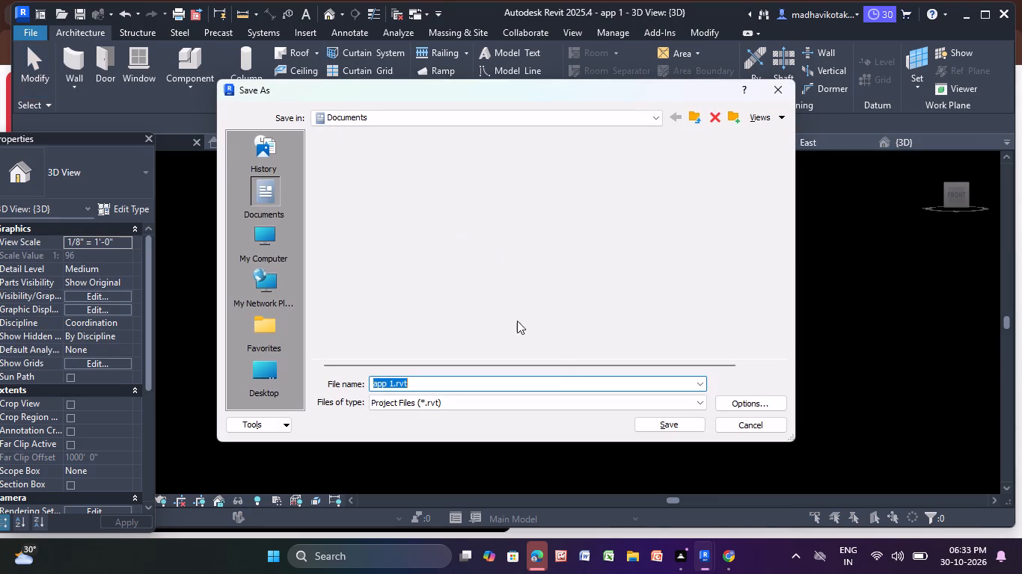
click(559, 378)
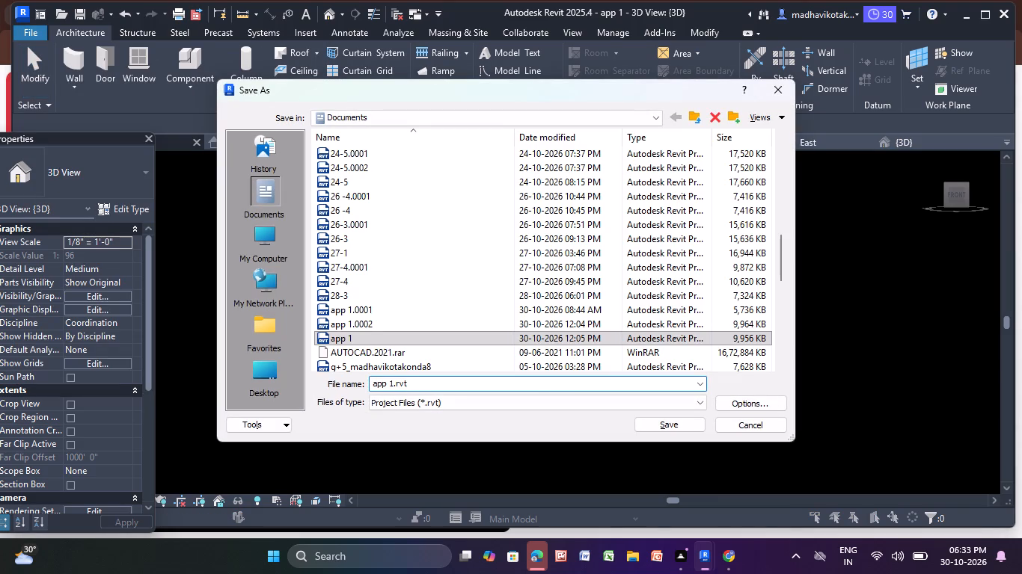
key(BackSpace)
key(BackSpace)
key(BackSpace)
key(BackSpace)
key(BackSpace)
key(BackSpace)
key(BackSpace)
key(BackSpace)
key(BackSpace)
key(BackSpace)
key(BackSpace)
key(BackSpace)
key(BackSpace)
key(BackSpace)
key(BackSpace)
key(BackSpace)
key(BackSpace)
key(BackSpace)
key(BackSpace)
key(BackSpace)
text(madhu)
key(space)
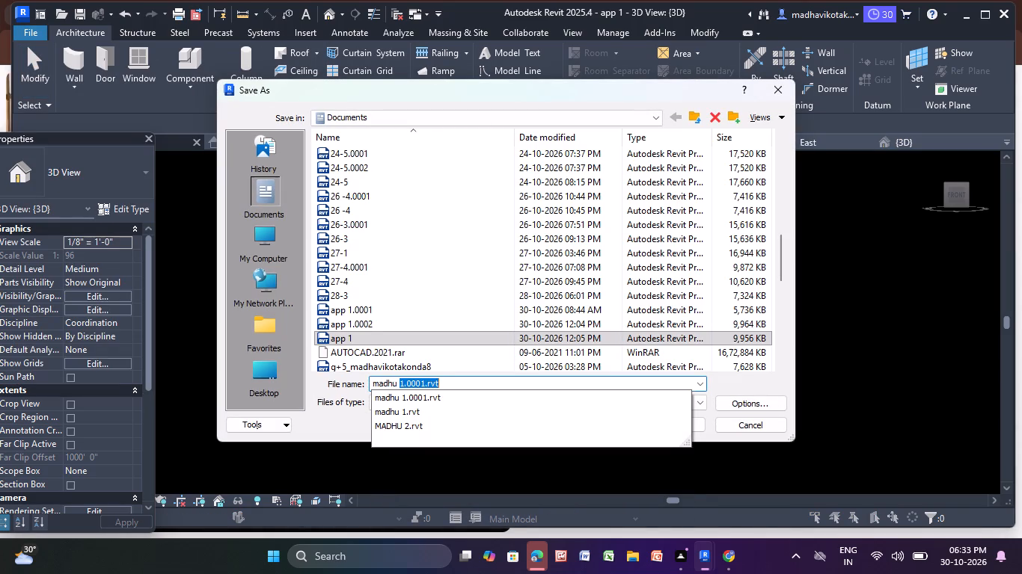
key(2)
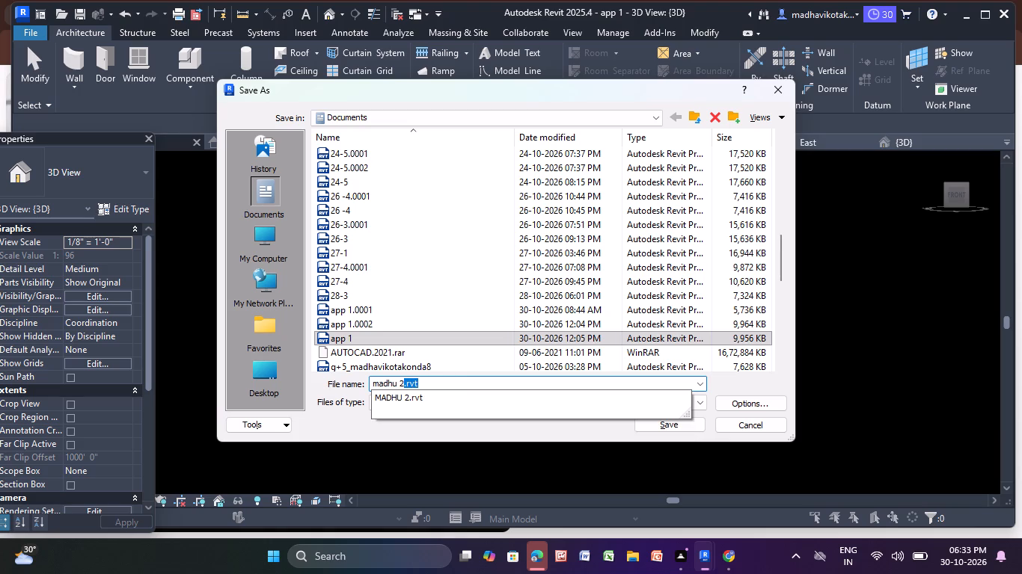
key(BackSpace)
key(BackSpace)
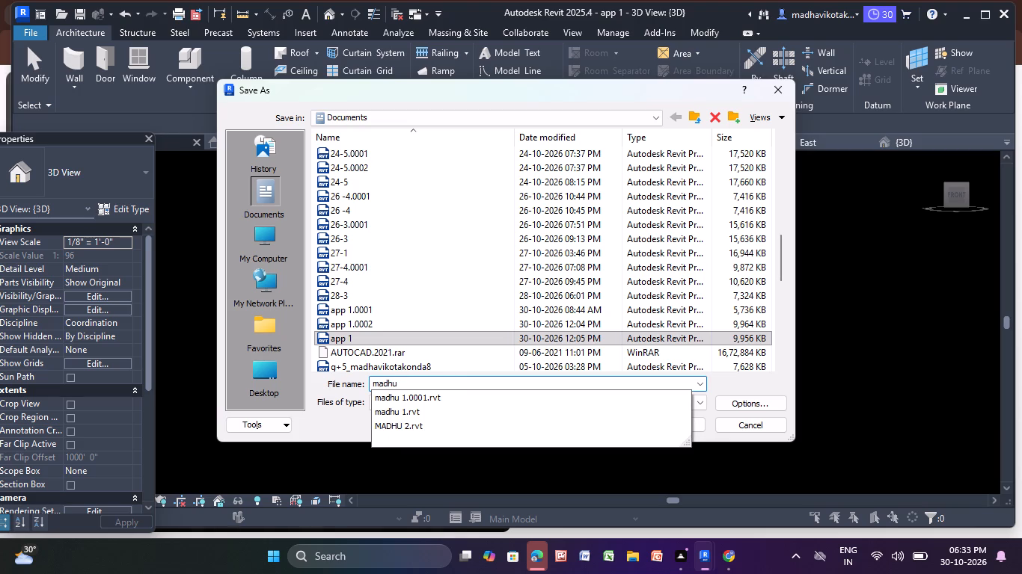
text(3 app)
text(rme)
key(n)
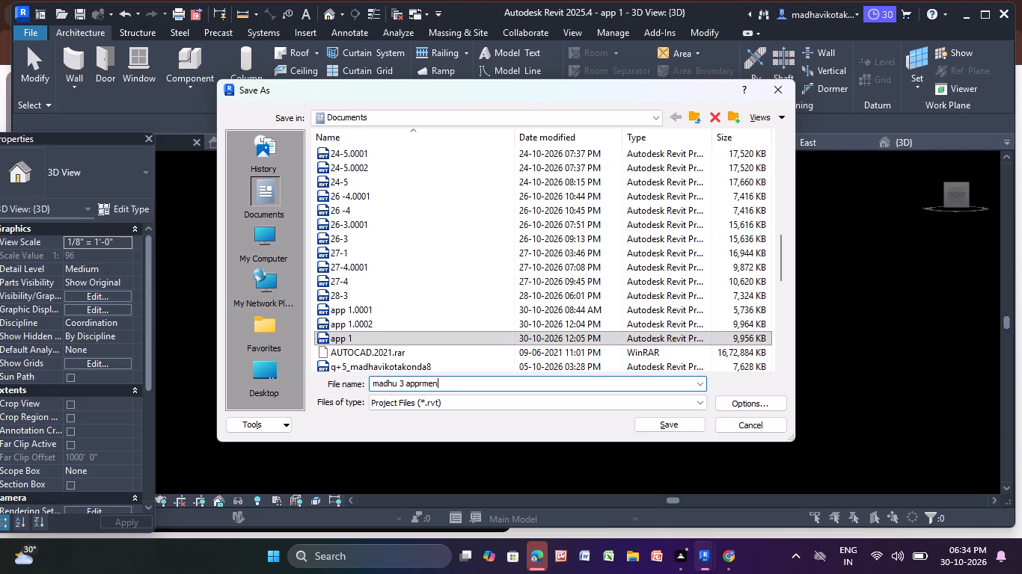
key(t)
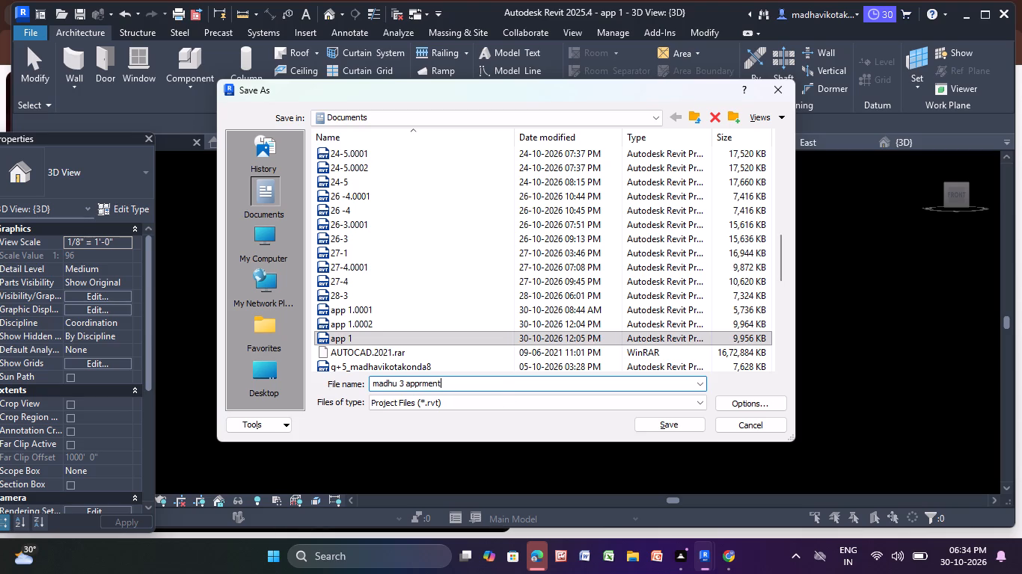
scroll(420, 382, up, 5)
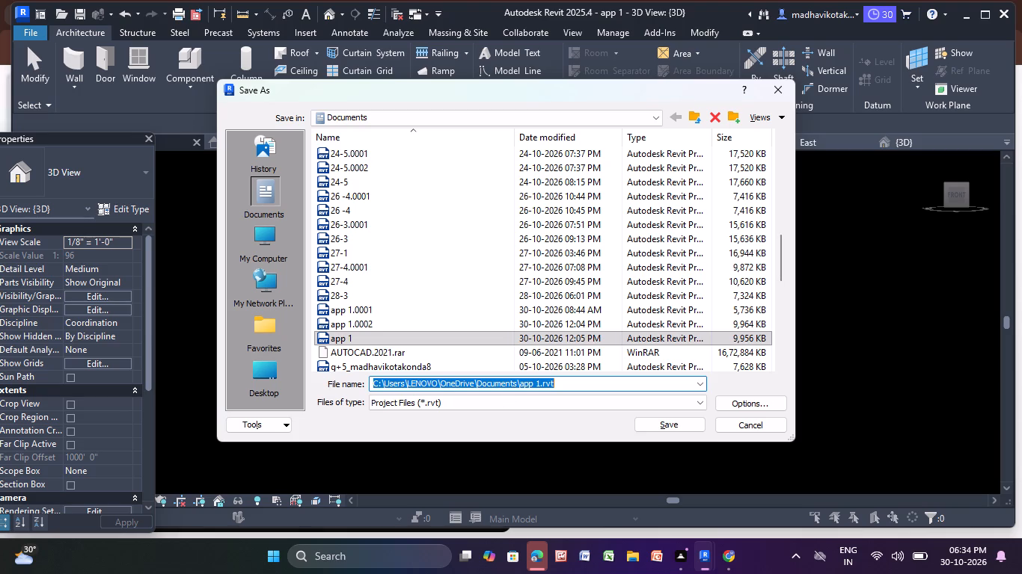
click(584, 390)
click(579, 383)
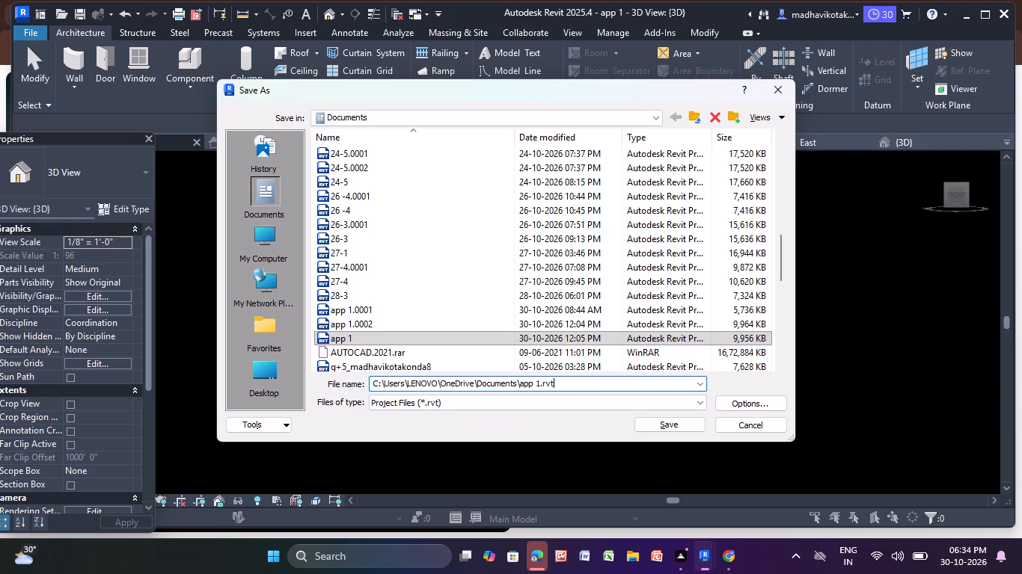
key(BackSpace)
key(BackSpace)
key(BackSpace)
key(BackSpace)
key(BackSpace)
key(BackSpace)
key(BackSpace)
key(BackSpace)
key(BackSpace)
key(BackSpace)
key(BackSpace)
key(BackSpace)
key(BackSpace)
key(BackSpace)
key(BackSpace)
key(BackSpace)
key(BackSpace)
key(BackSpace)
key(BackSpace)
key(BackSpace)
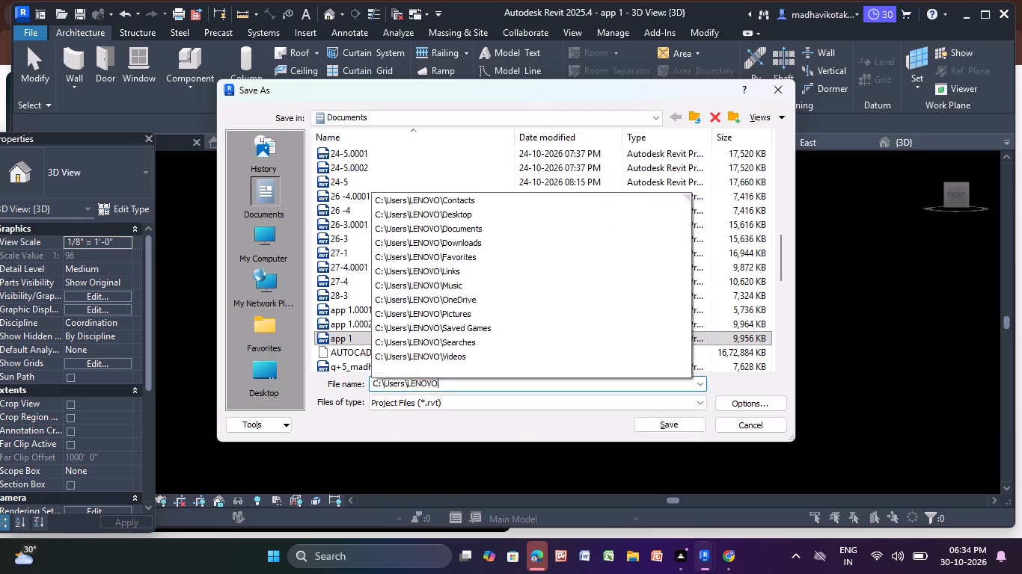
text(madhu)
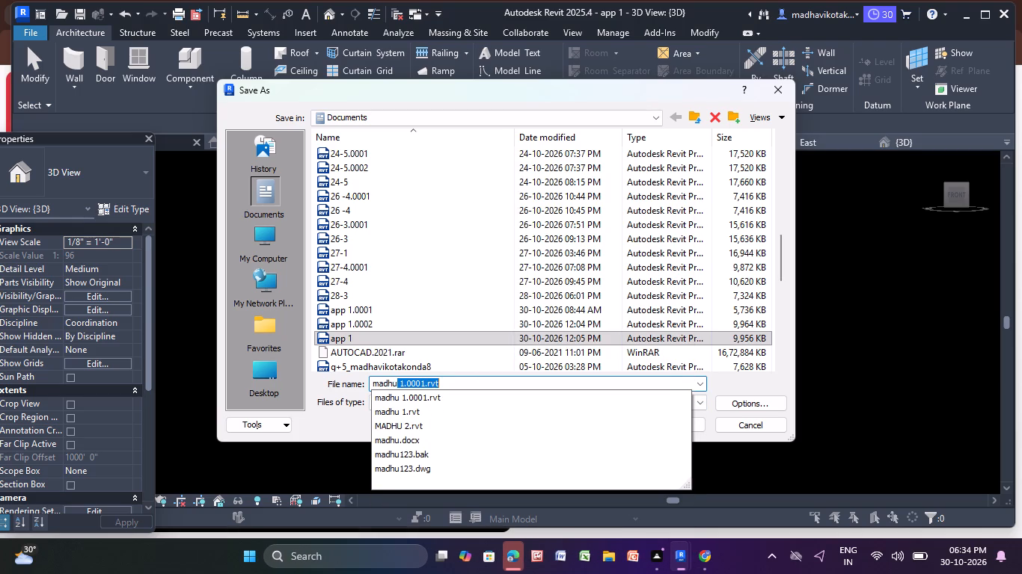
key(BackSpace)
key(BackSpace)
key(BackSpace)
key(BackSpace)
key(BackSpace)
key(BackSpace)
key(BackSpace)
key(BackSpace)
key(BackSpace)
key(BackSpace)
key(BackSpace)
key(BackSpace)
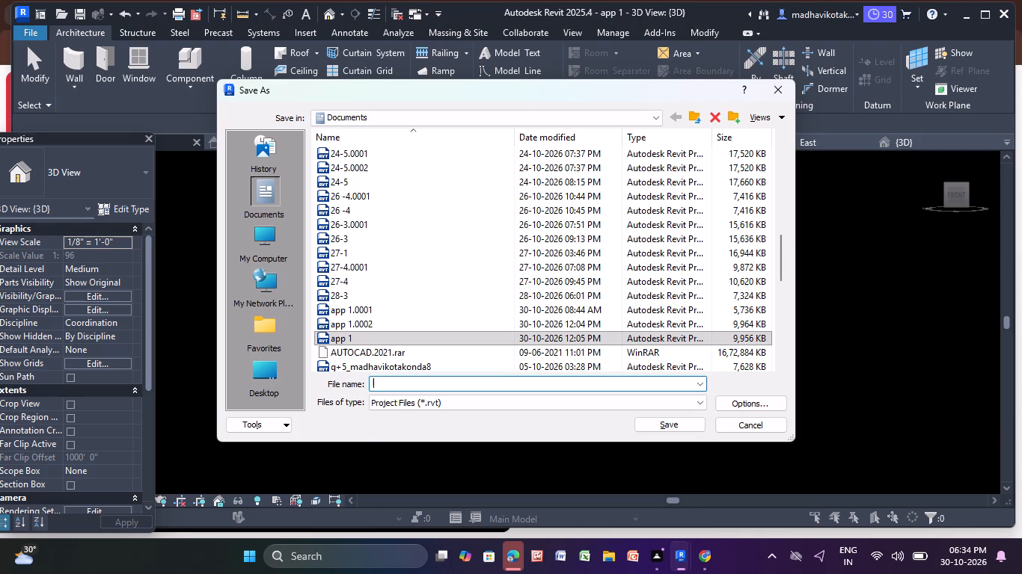
Name the project file "appartment -1" and save it in the Documents folder.
key(a)
text(pp)
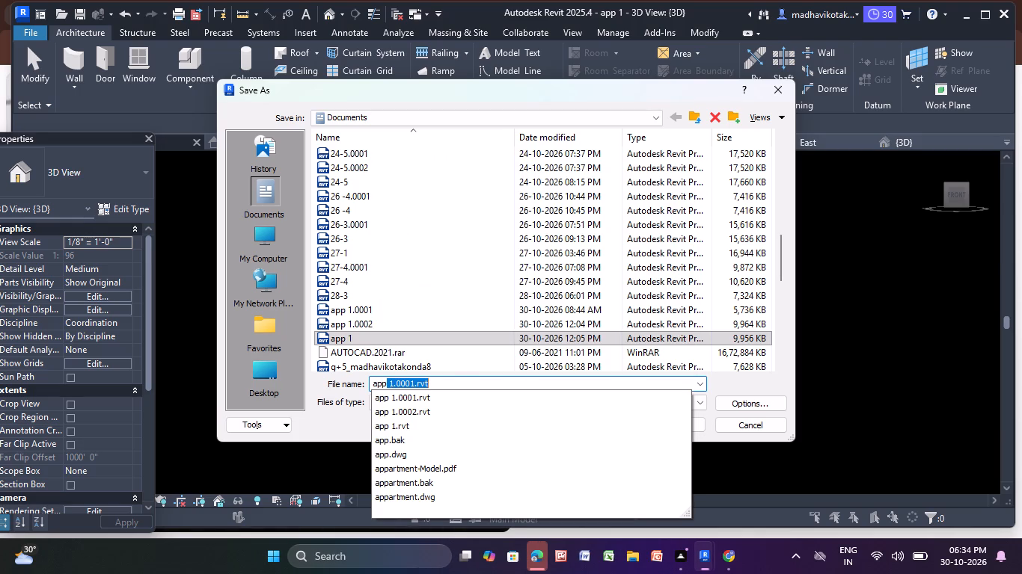
key(a)
text(rtment)
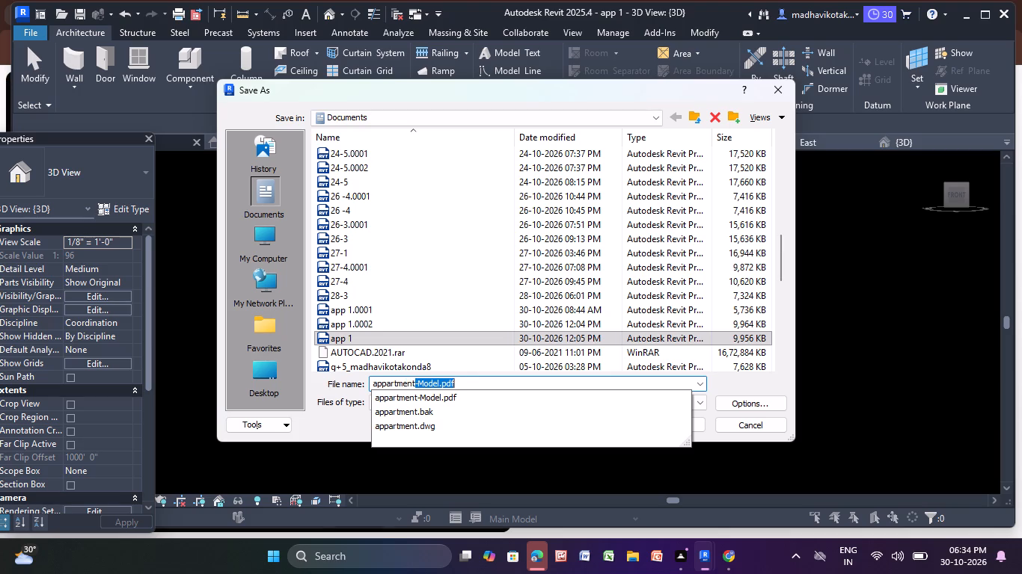
key(space)
text(-1)
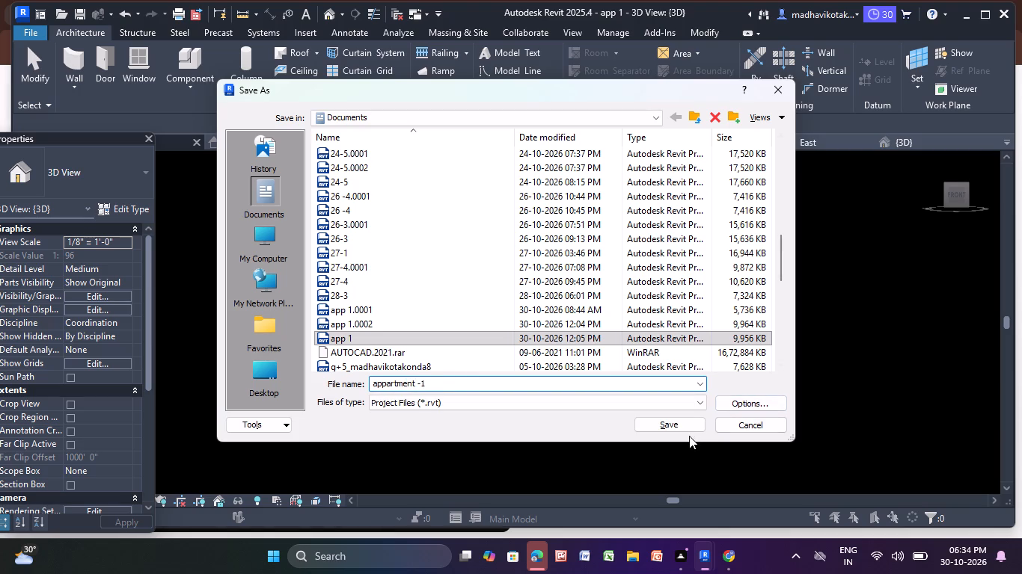
click(679, 419)
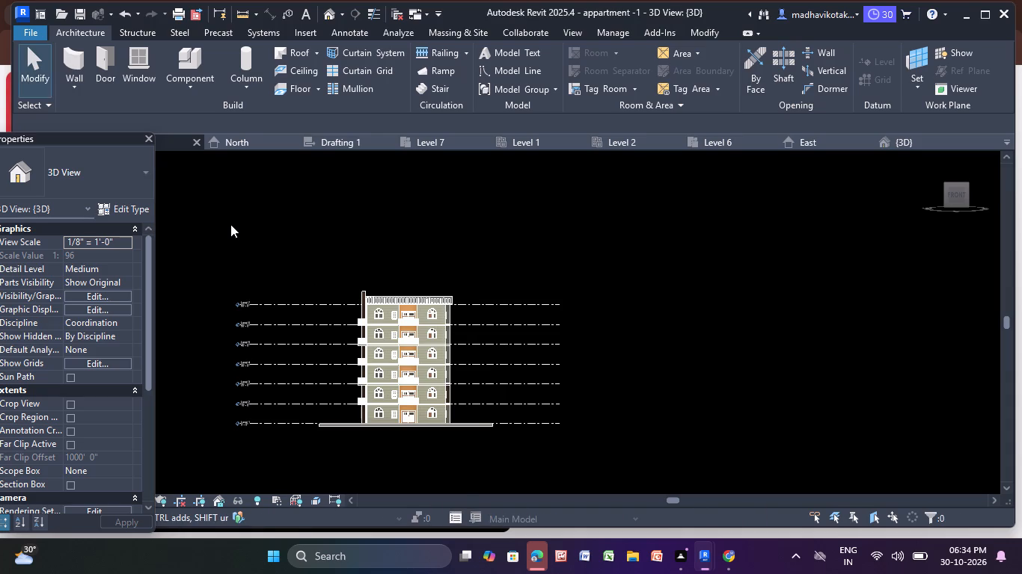
Save the model as a project file again in Documents, keeping the name "appartment -1".
click(27, 31)
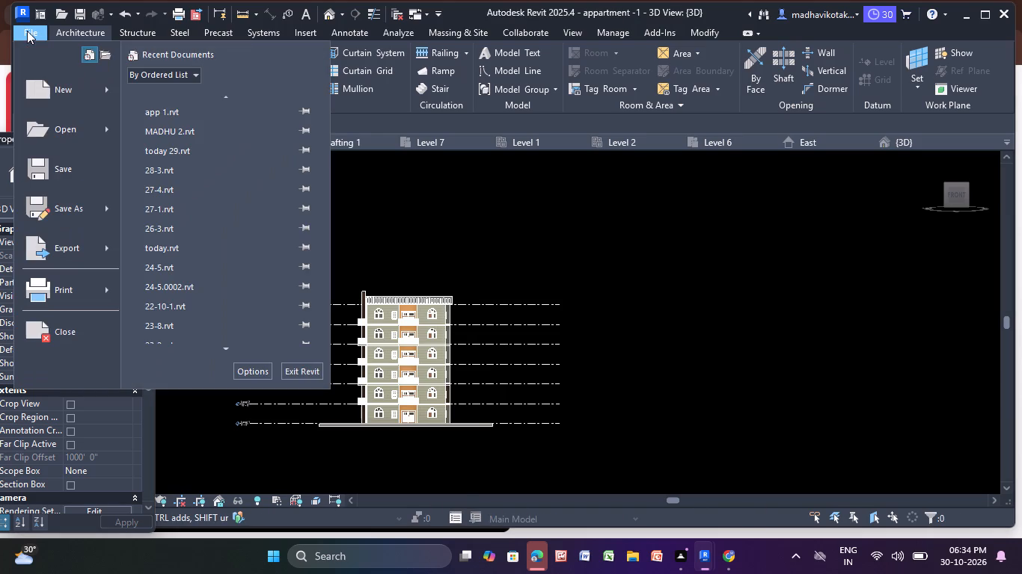
click(67, 217)
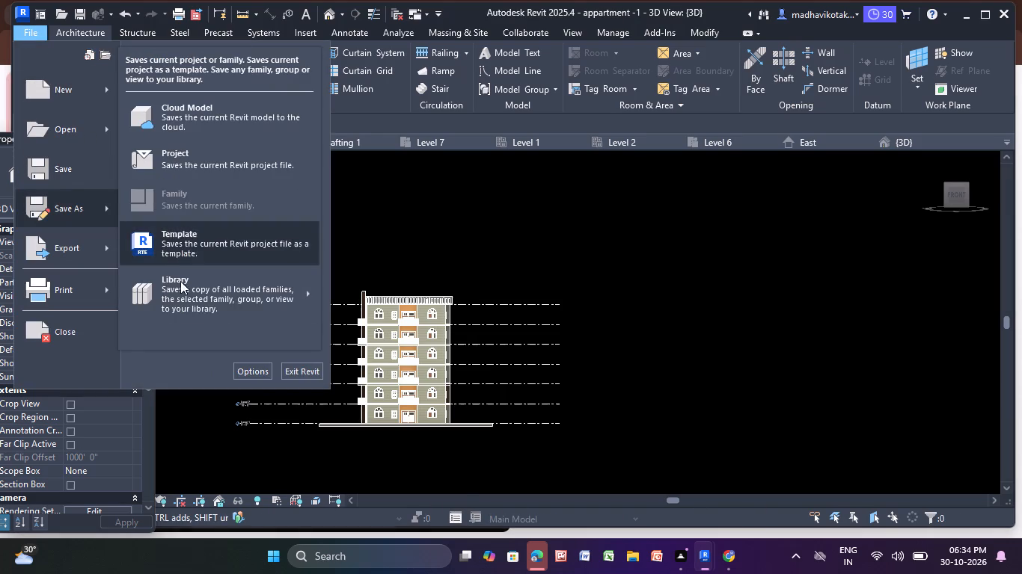
click(253, 181)
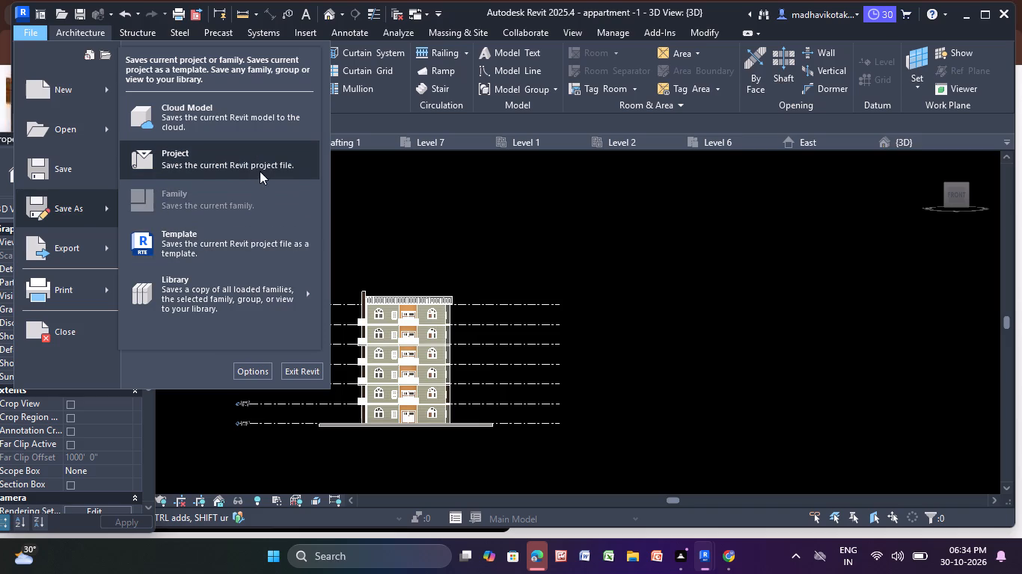
double_click(260, 170)
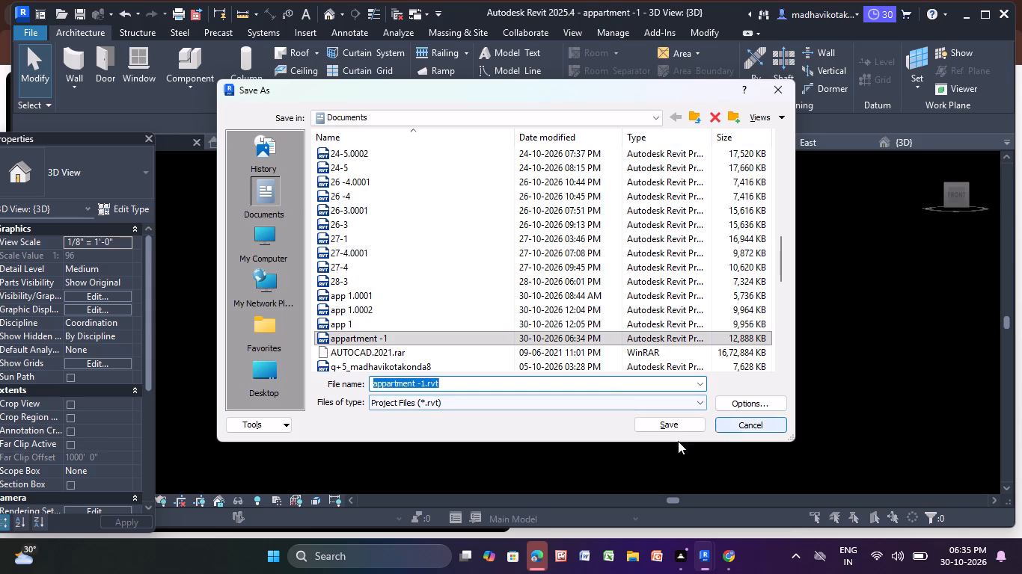
click(664, 422)
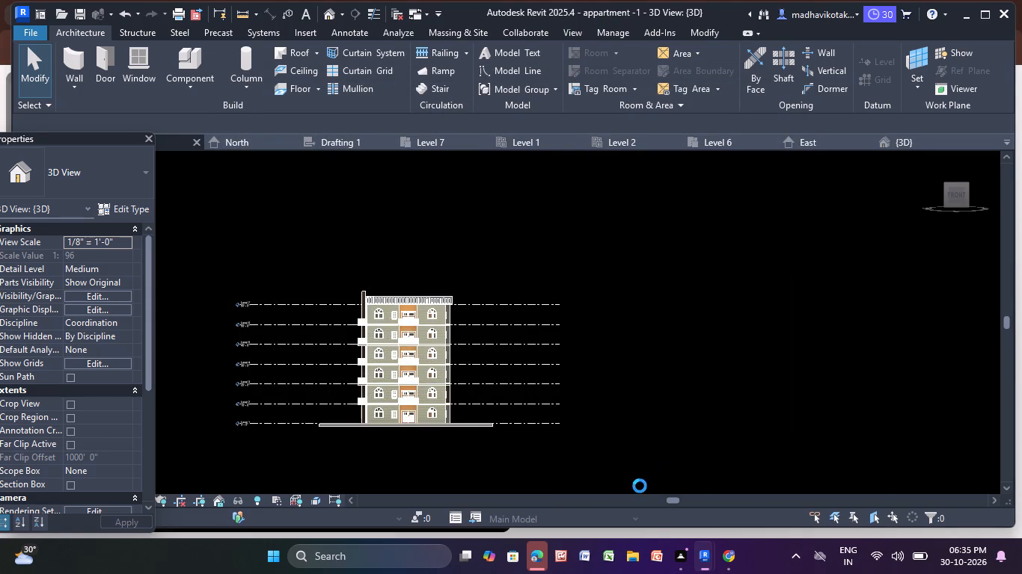